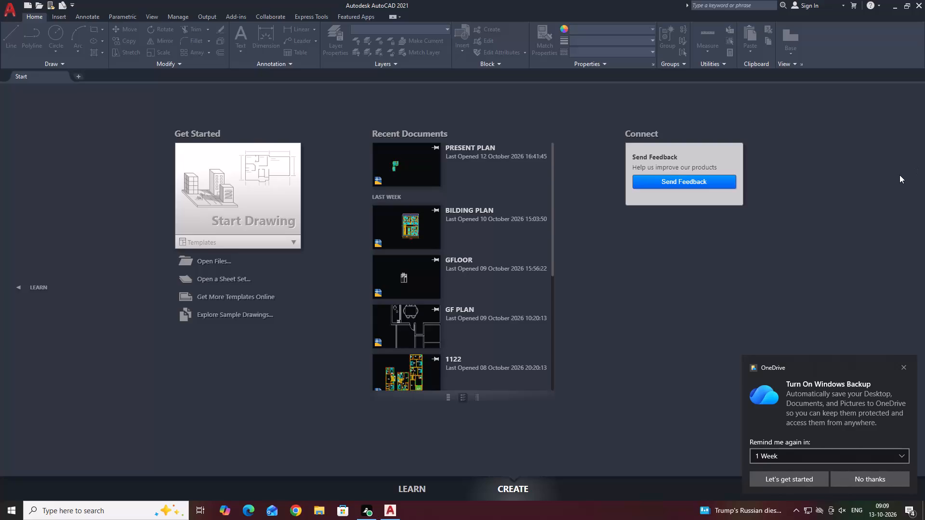
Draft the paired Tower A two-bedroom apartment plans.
Dismiss the OneDrive Windows Backup notification.
click(910, 364)
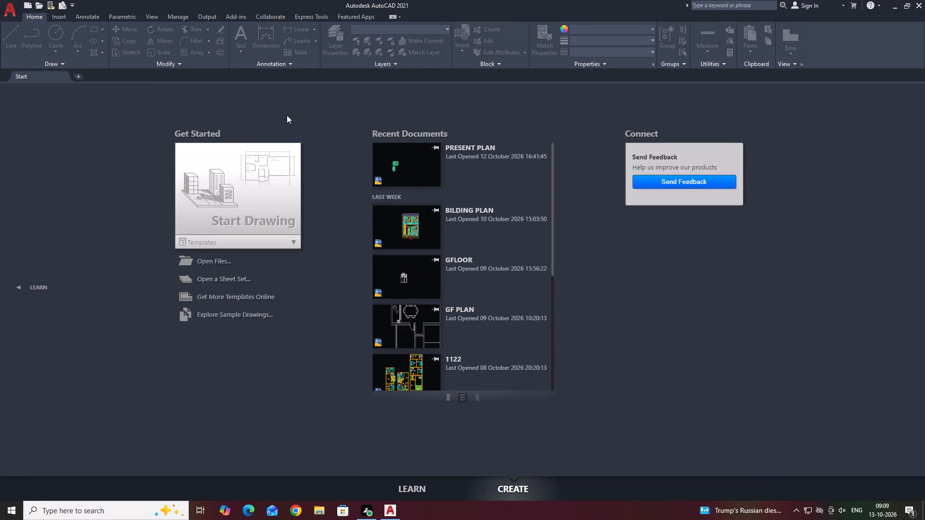
Start a new blank drawing.
click(258, 175)
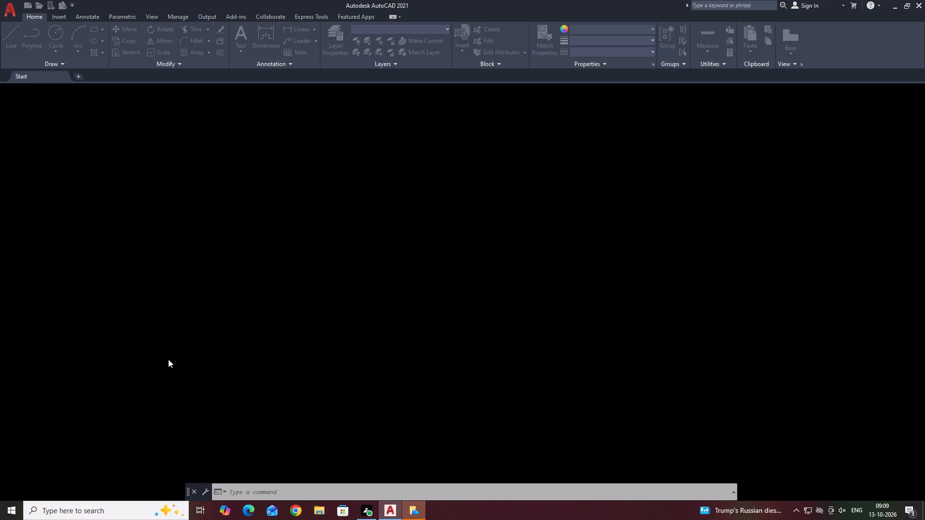
middle_drag(278, 187, 171, 272)
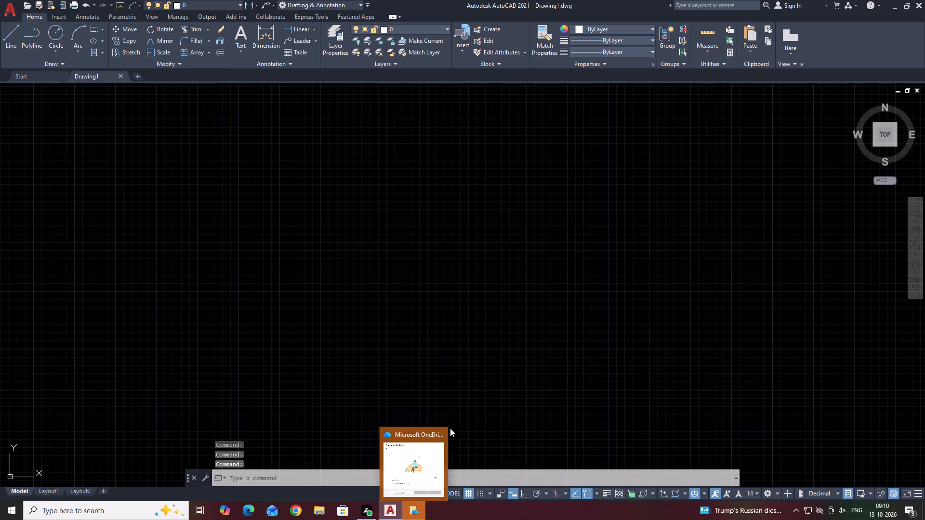
Close the Microsoft OneDrive window that opened alongside the drawing.
click(441, 433)
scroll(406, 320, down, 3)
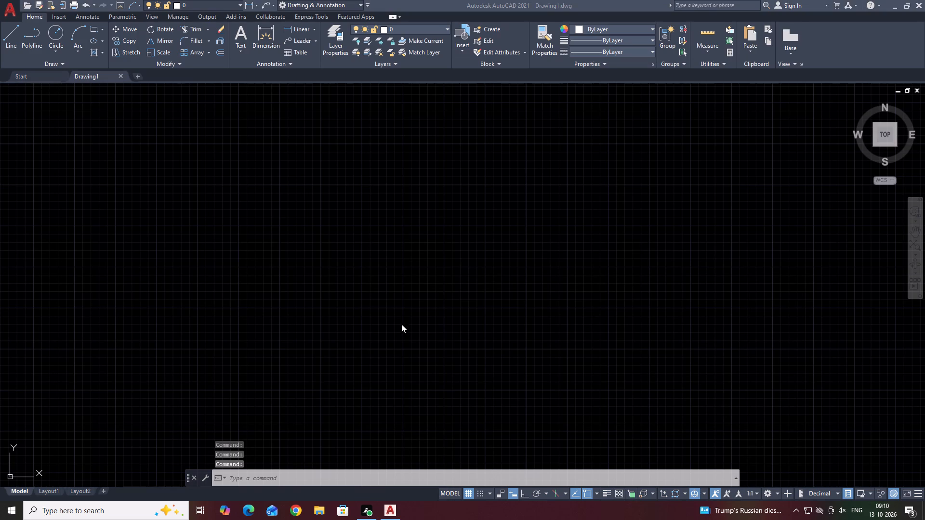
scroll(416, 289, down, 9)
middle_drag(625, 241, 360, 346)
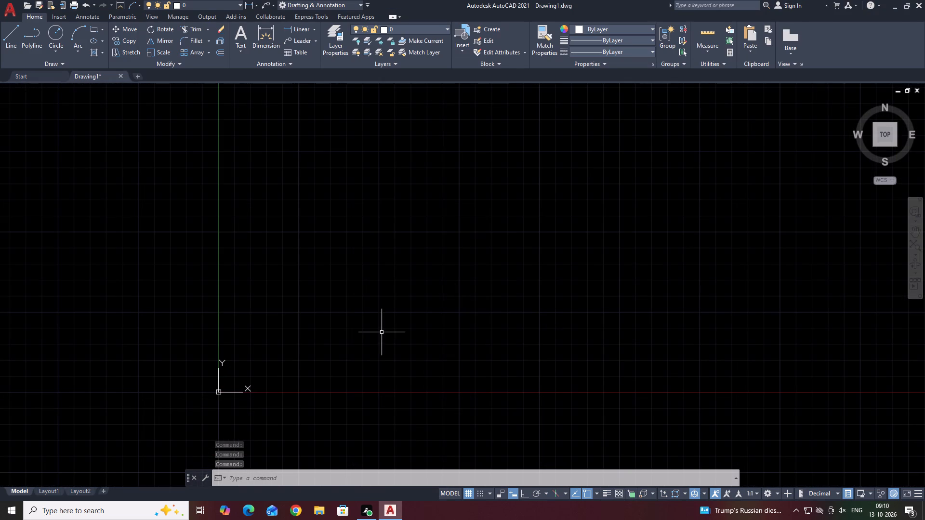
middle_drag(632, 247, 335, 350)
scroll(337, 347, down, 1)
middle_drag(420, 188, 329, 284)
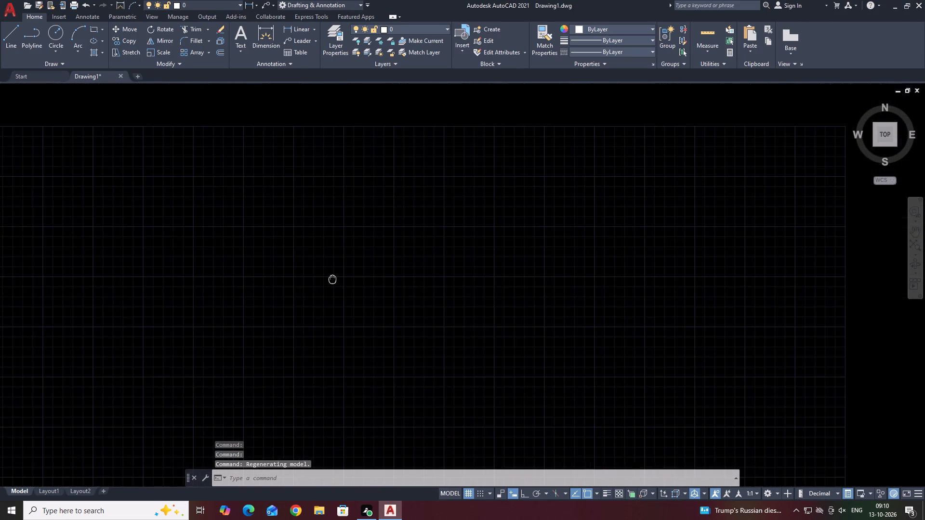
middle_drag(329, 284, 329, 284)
Save the new drawing as PRESEN DWG in the MANISHA folder on the Desktop.
click(12, 16)
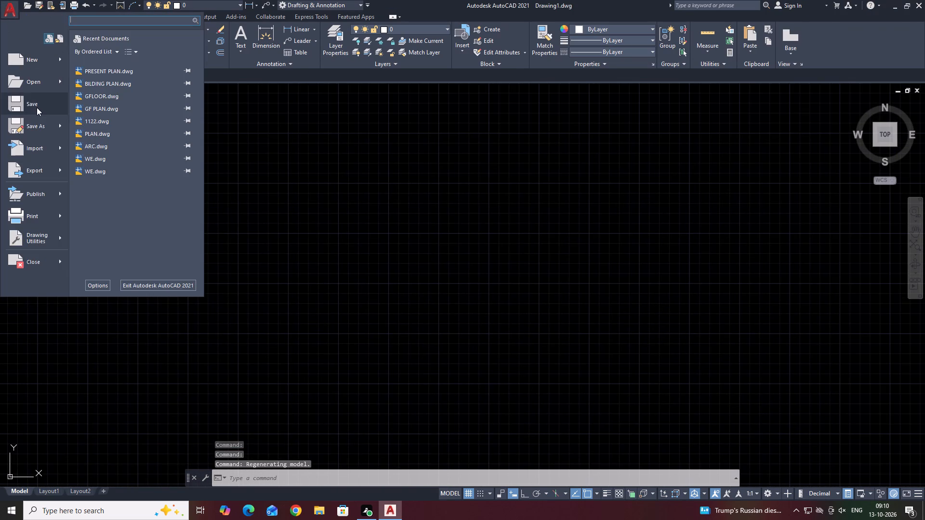
click(31, 123)
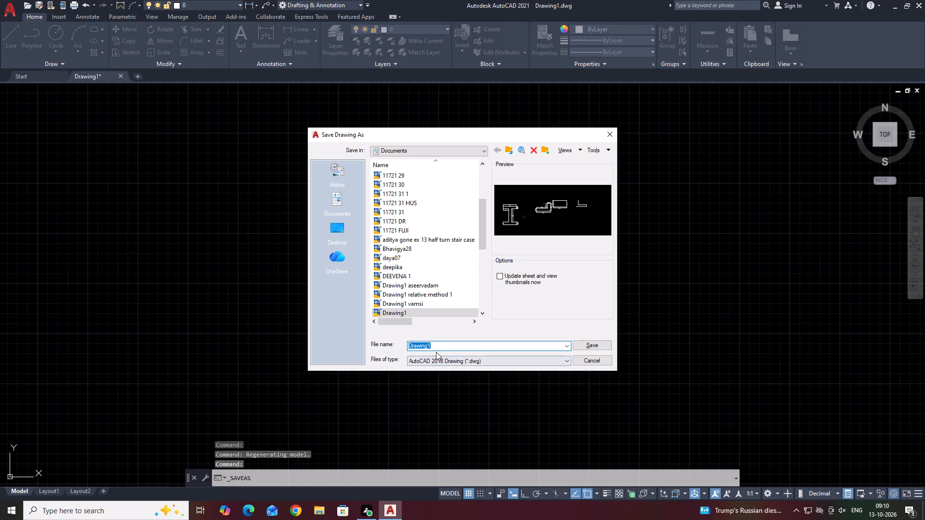
click(437, 346)
click(437, 346)
click(336, 235)
double_click(405, 222)
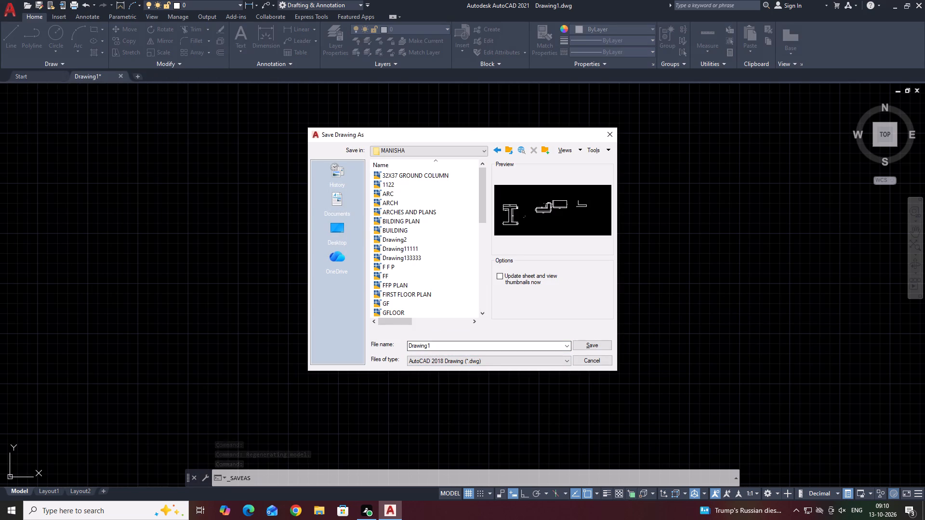
click(444, 343)
text(PRE)
key(s)
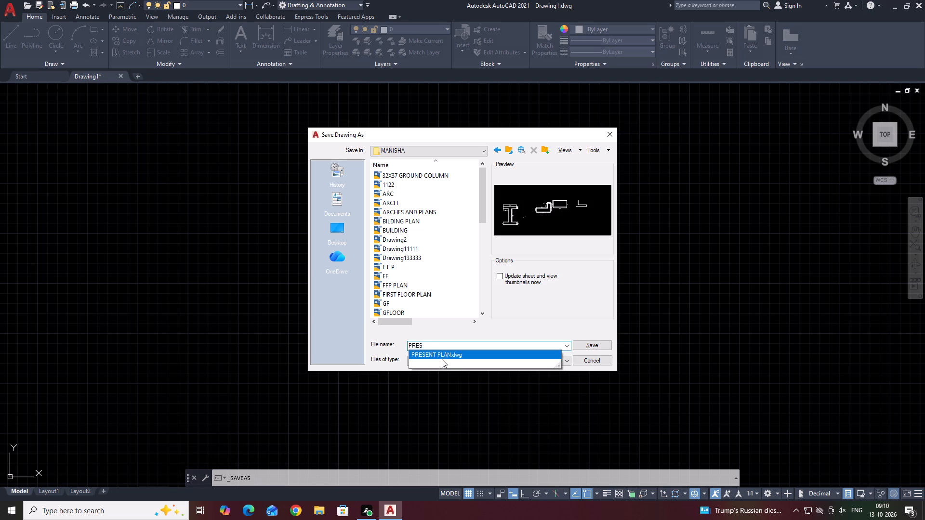
text(UN)
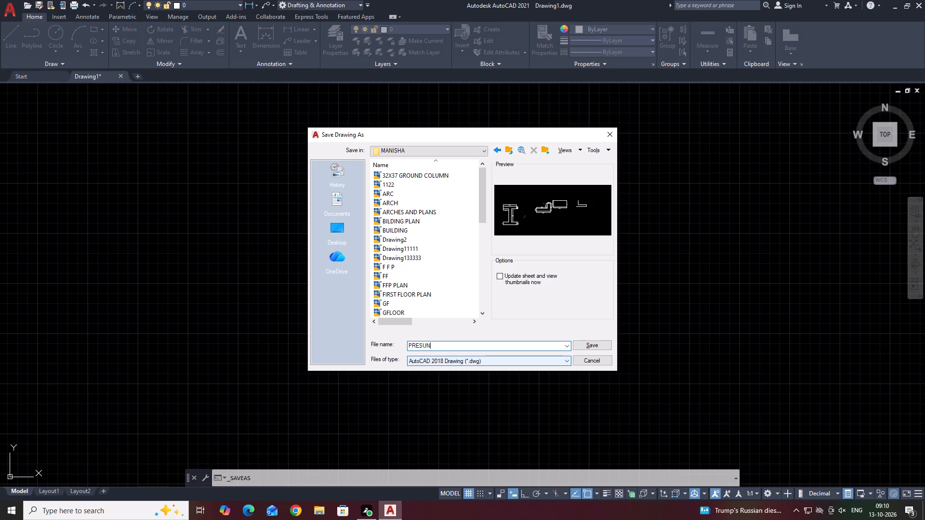
key(BackSpace)
key(BackSpace)
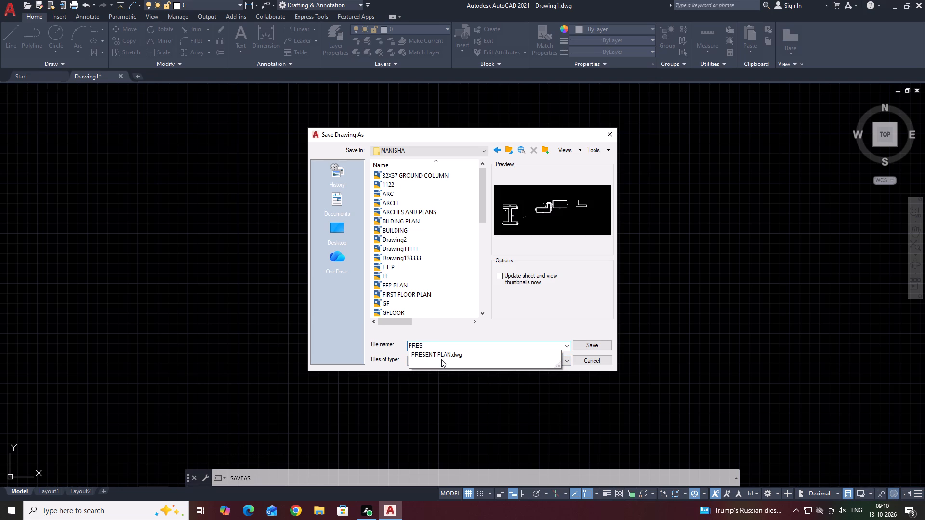
text(EN)
key(space)
key(d)
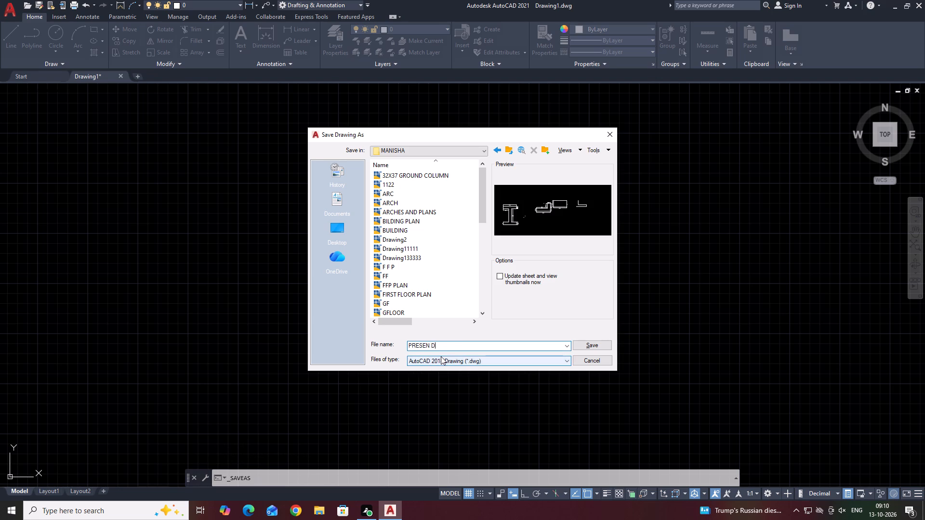
text(WG)
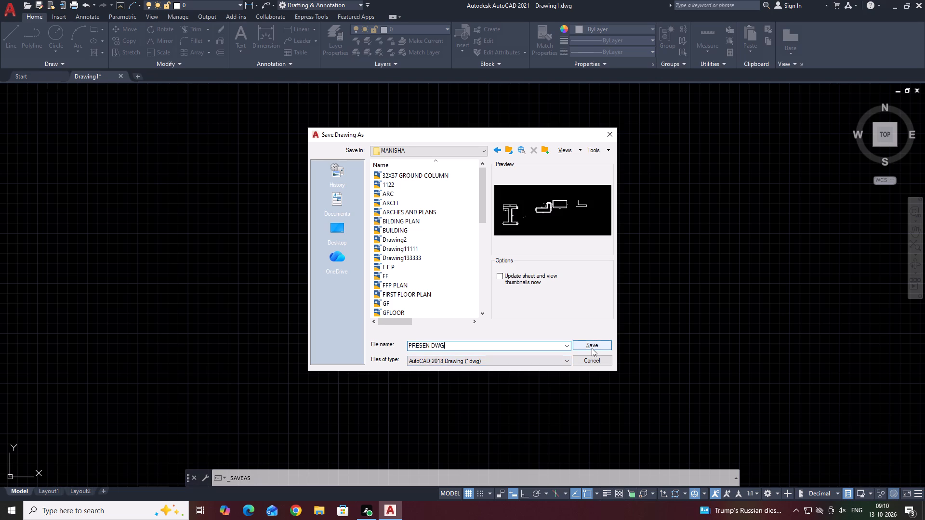
click(592, 348)
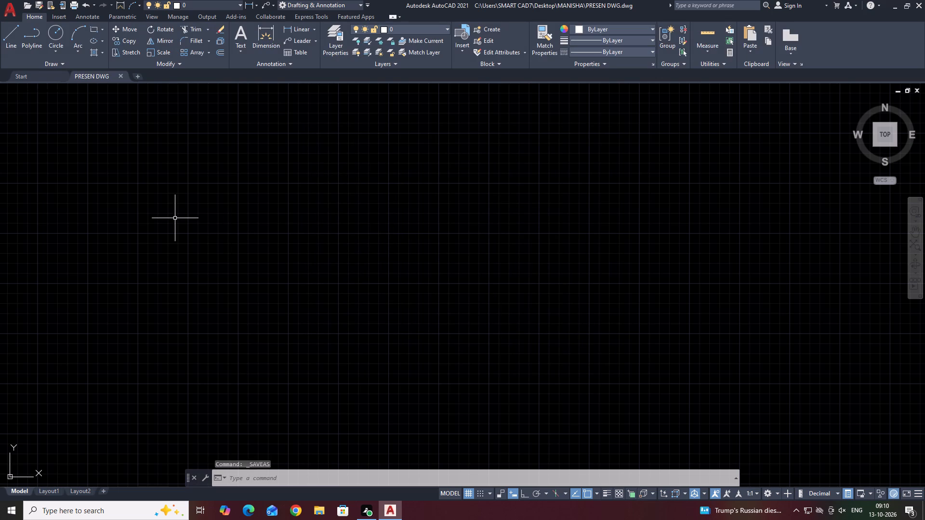
Check the Open and Save settings in the Options dialog and apply them.
text(OP)
key(space)
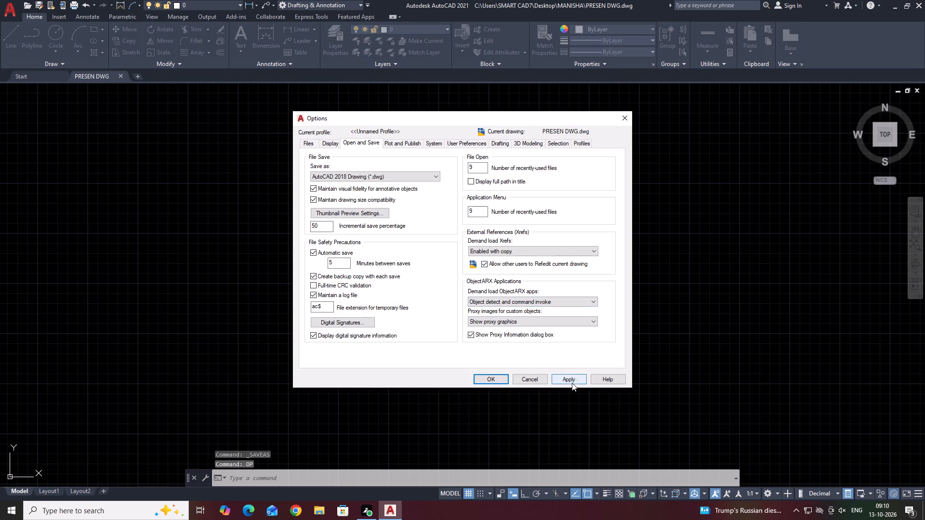
click(574, 378)
click(498, 381)
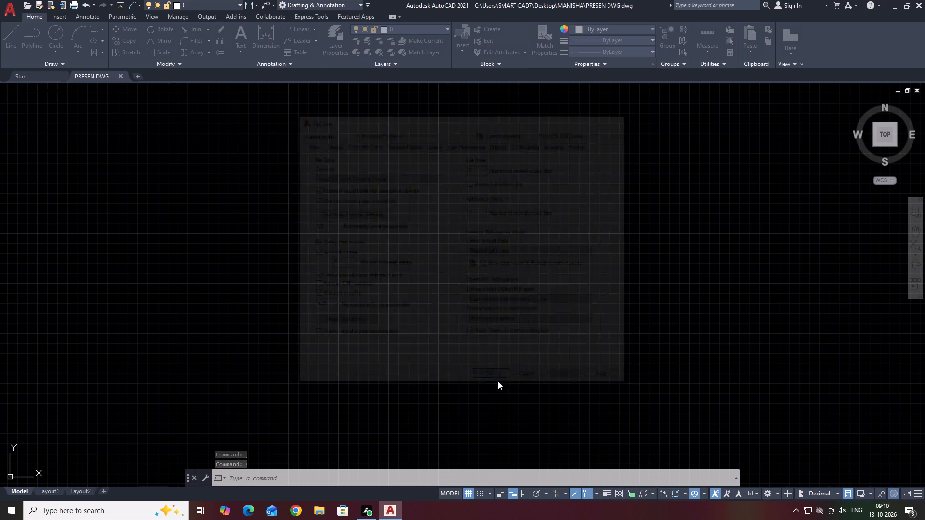
Set the drawing's length units to Engineering with a precision of 0'-0".
middle_drag(527, 328, 442, 410)
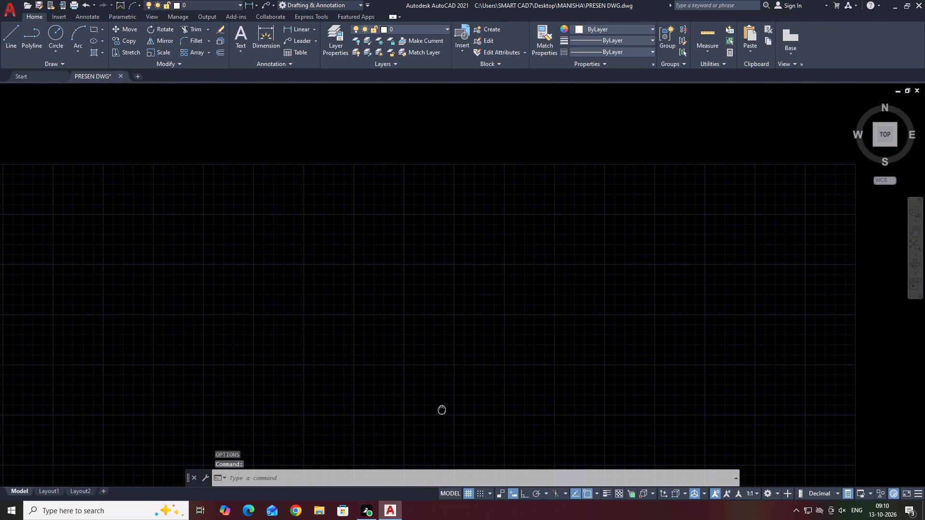
middle_drag(442, 410, 441, 410)
key(u)
text(NB)
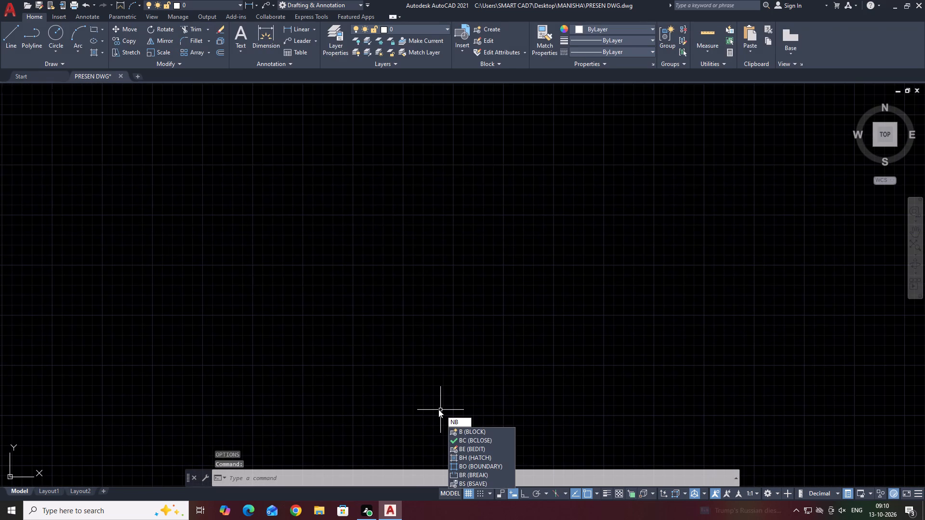
key(BackSpace)
key(BackSpace)
key(u)
key(n)
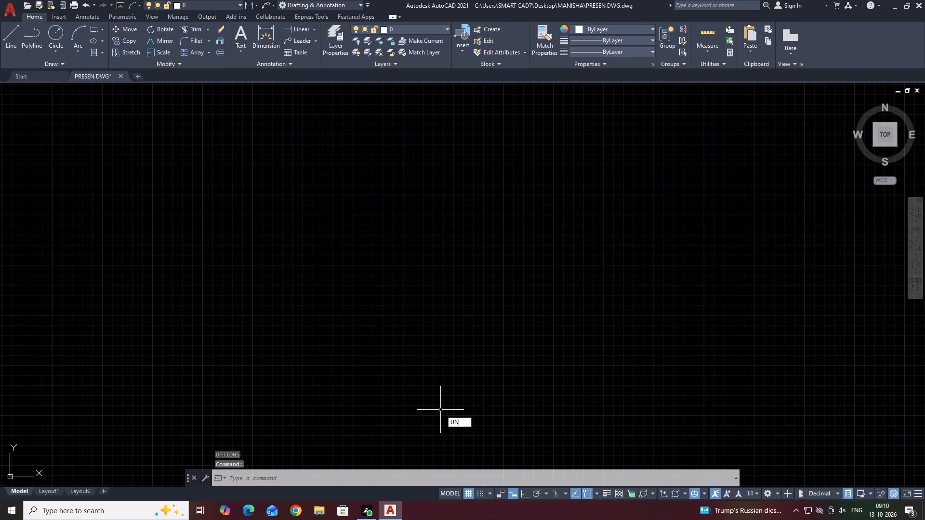
key(space)
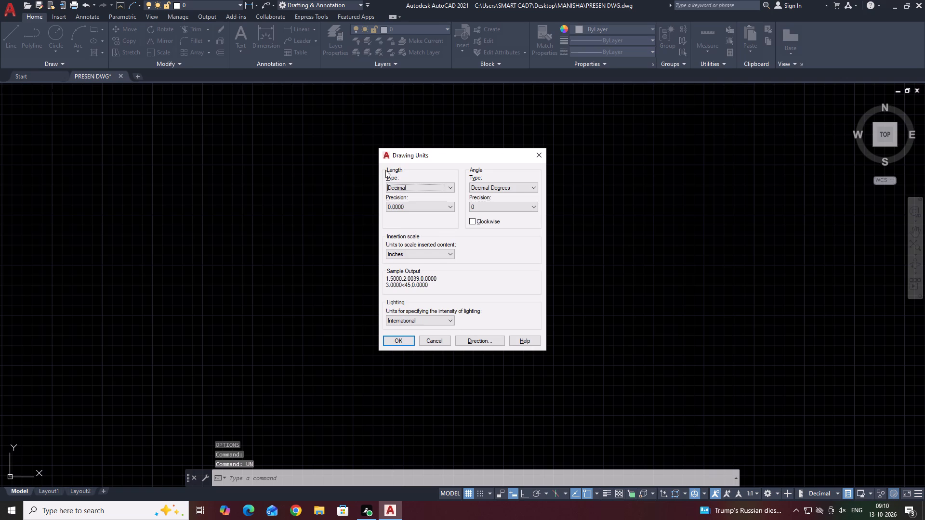
click(425, 187)
click(430, 193)
click(430, 194)
click(429, 189)
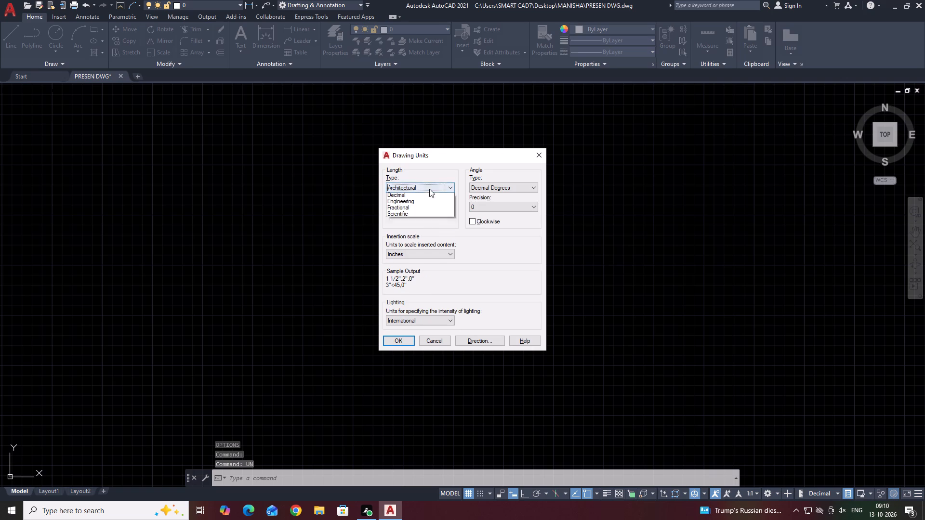
click(419, 206)
click(416, 208)
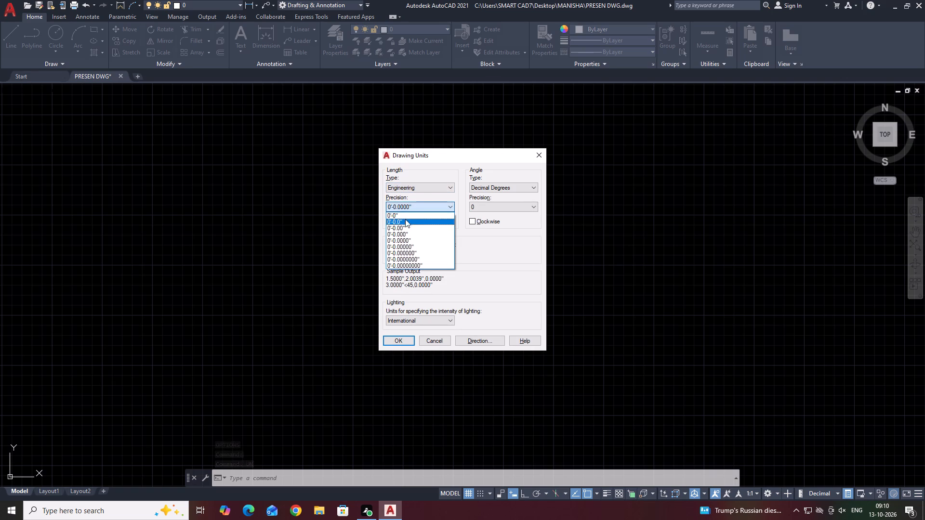
click(406, 218)
click(404, 343)
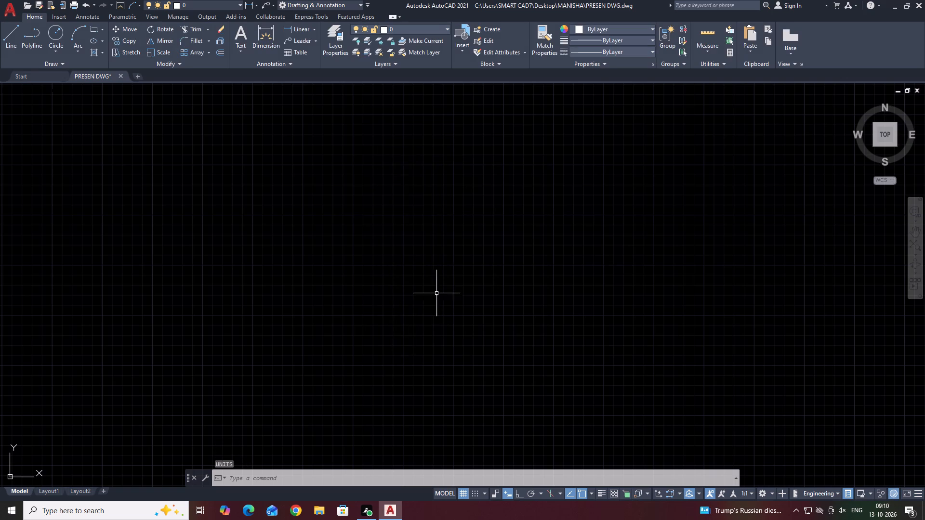
Modify the Standard dimension style's primary units to Engineering with 0'-0" precision and set the style current.
middle_drag(455, 281, 396, 337)
text(D)
key(space)
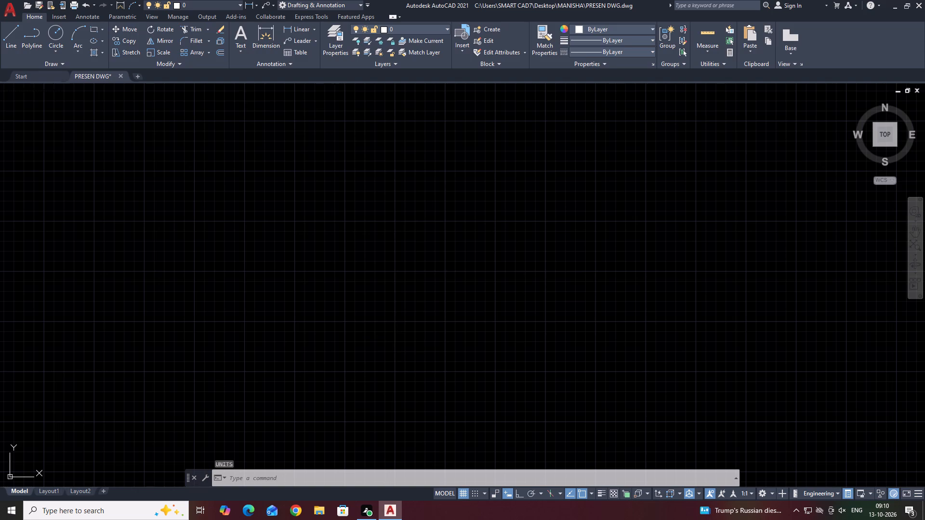
click(564, 234)
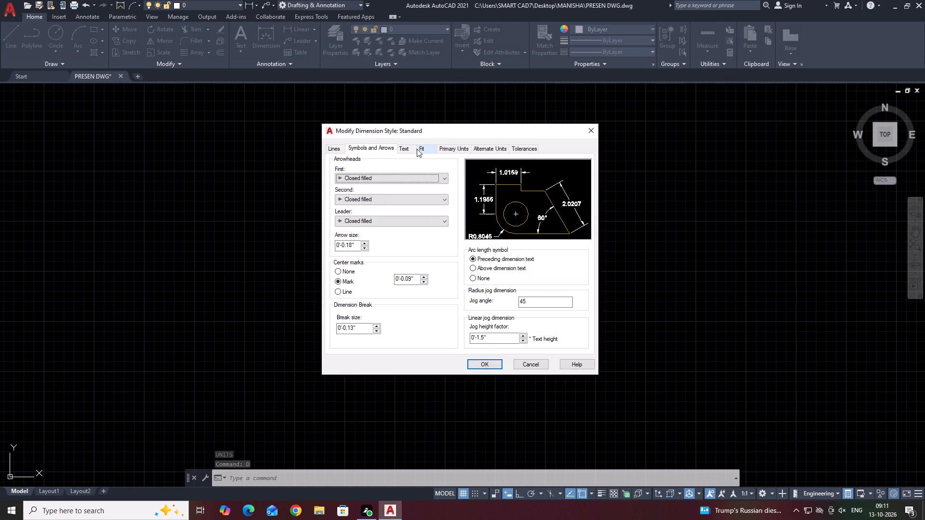
click(410, 149)
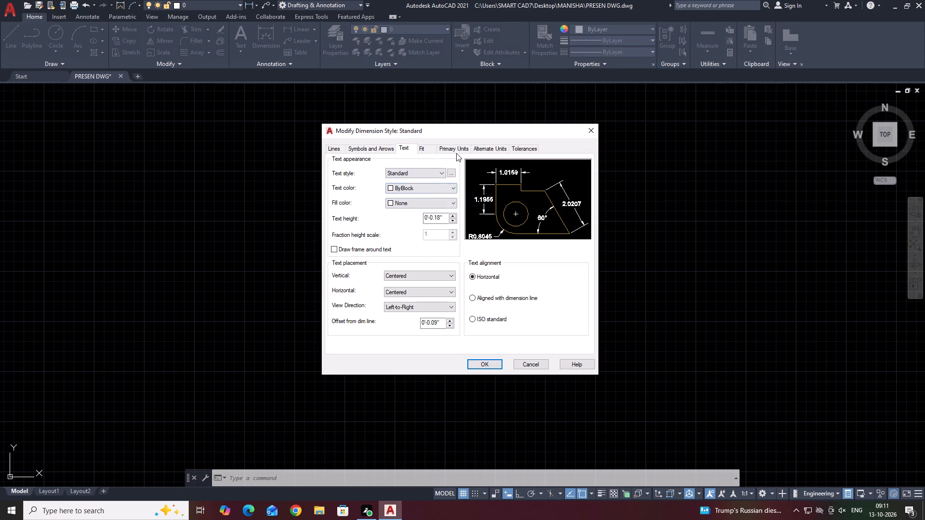
click(457, 152)
click(429, 172)
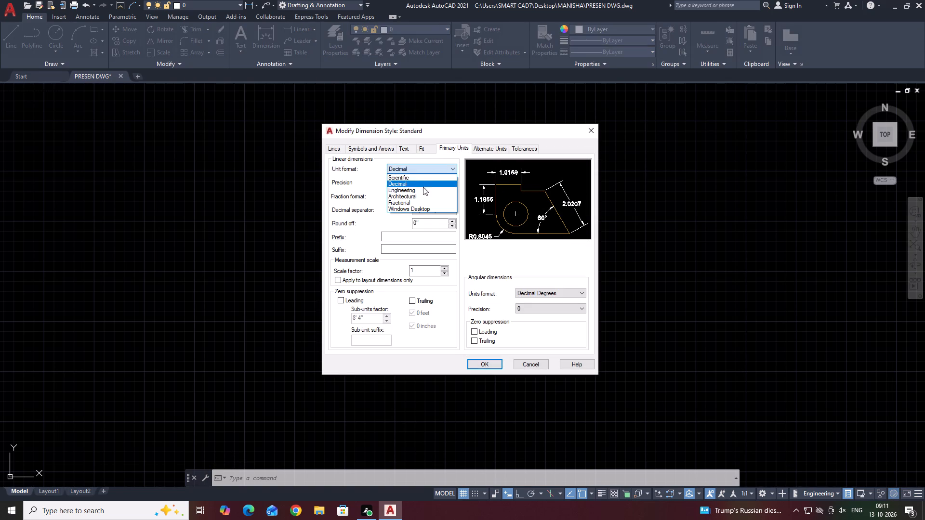
click(423, 190)
click(423, 185)
click(399, 192)
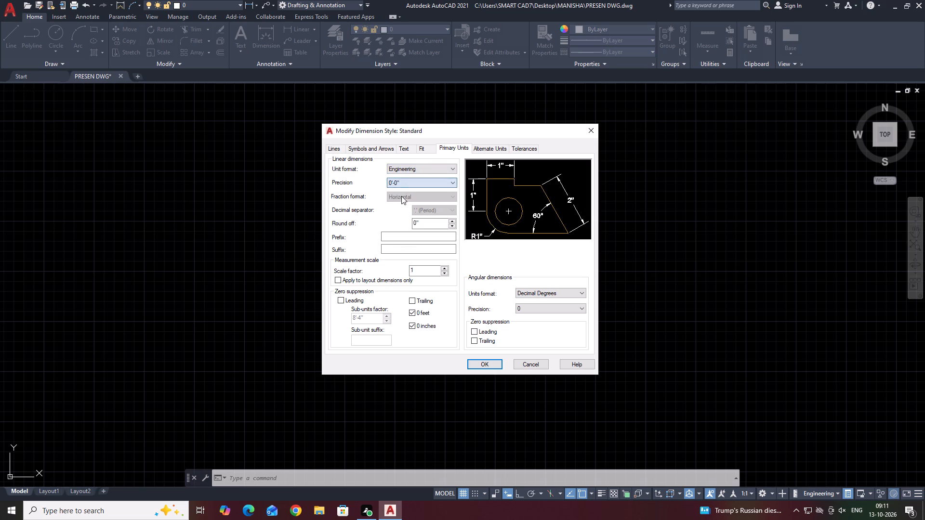
click(491, 359)
click(578, 196)
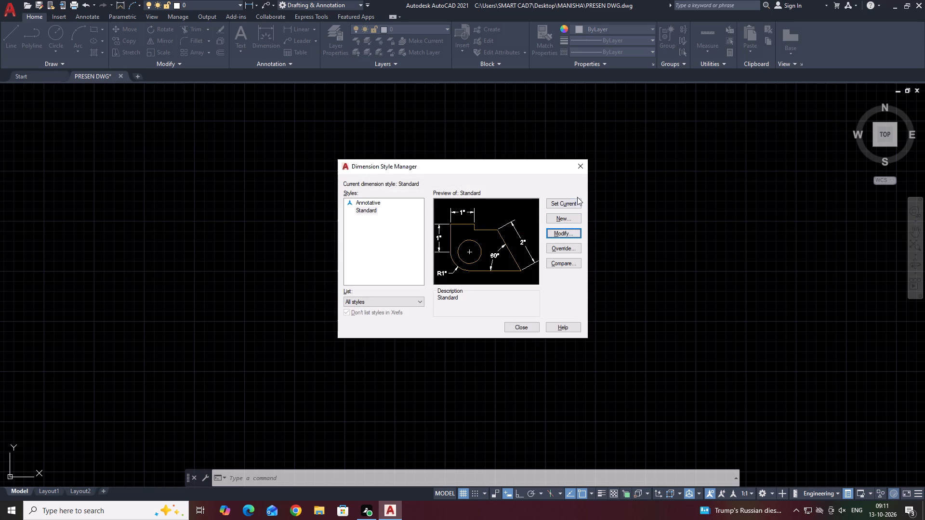
click(570, 201)
click(578, 176)
click(580, 168)
Draw one vertical construction line in the empty drawing area.
middle_drag(424, 273, 398, 287)
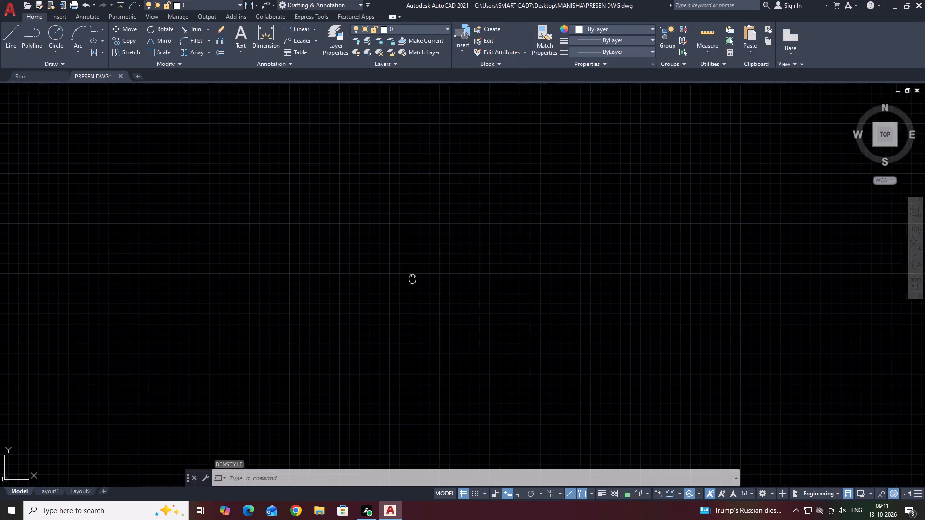
middle_drag(398, 287, 298, 347)
text(XL)
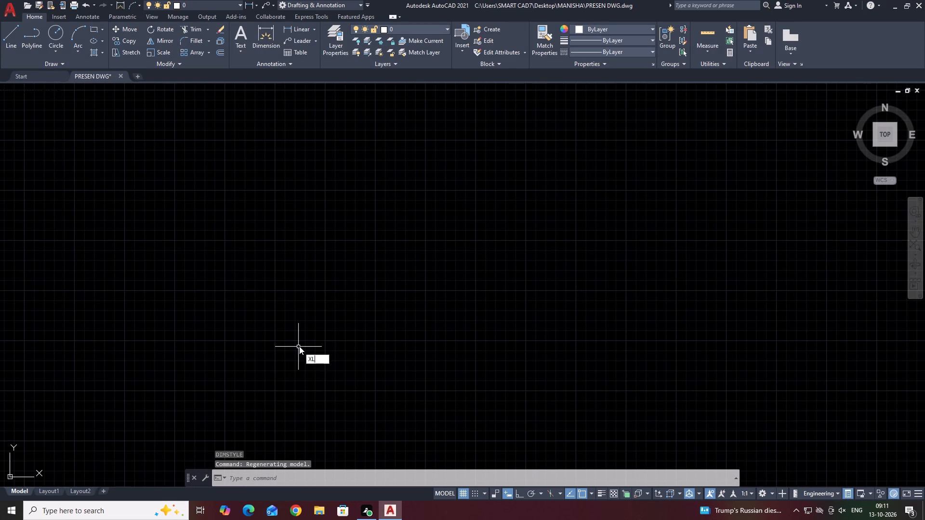
key(space)
key(v)
key(space)
click(181, 256)
key(Escape)
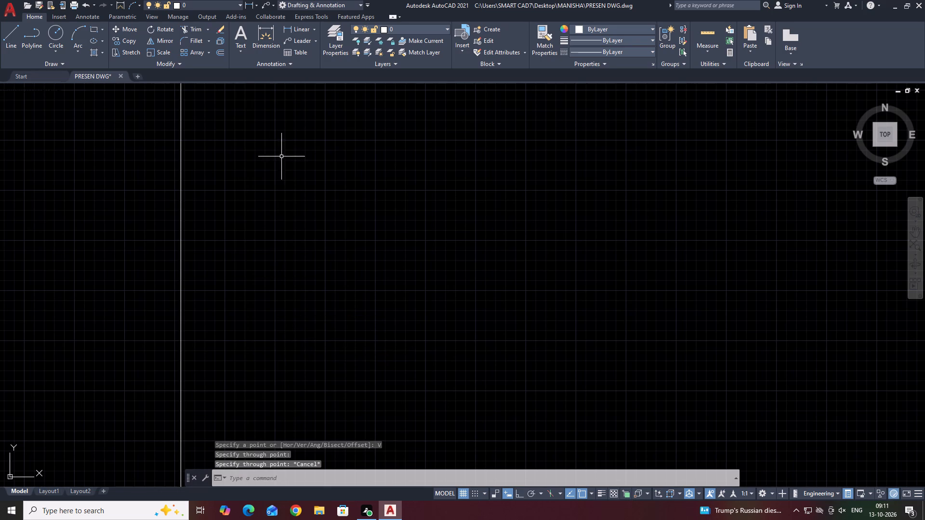
Offset the vertical construction line 9" to its right.
click(276, 155)
drag(162, 233, 160, 238)
text(O)
key(space)
key(9)
key(space)
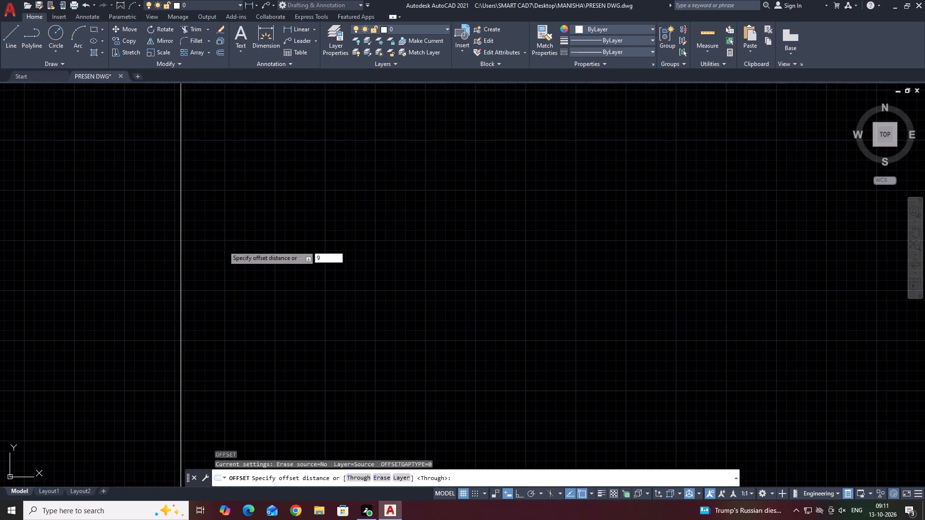
click(341, 243)
key(Escape)
Offset the second vertical construction line 9' to the right.
click(236, 132)
click(199, 180)
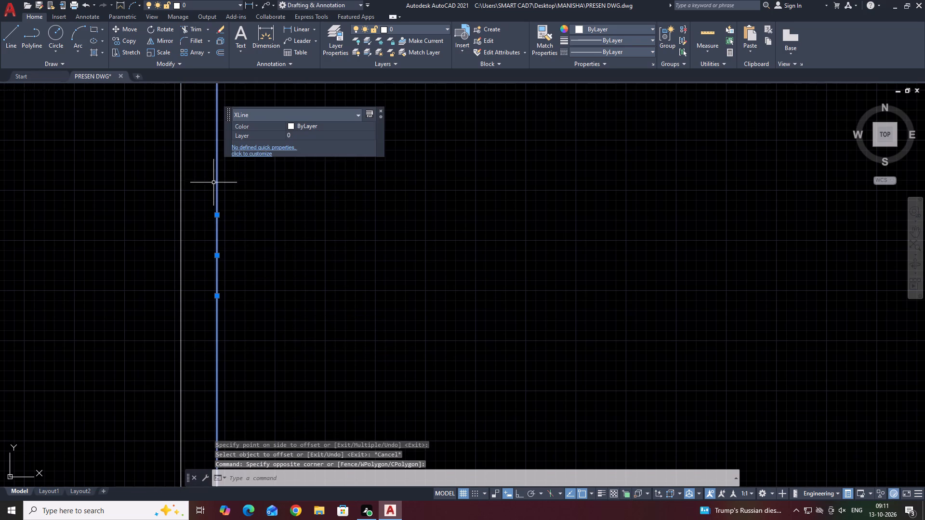
scroll(514, 186, down, 4)
middle_drag(492, 127, 345, 208)
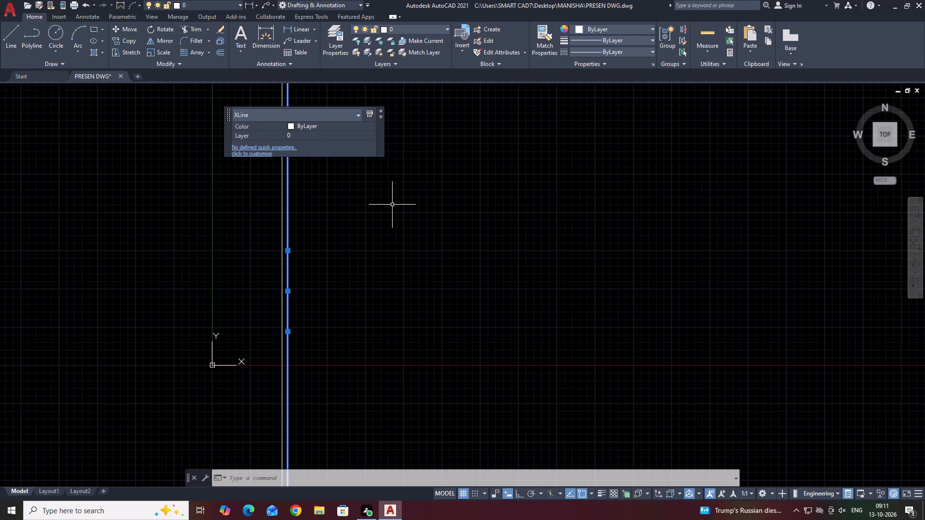
text(O)
key(space)
key(9)
key(apostrophe)
key(space)
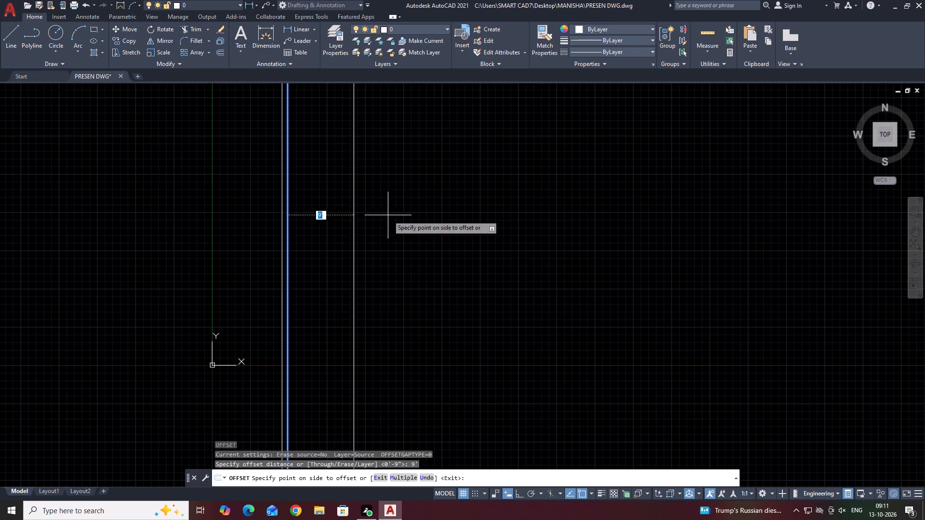
click(449, 216)
key(Escape)
Offset the newest, rightmost vertical construction line 9" to the right to form the second wall pair.
click(373, 158)
click(306, 219)
middle_drag(349, 216, 230, 259)
key(o)
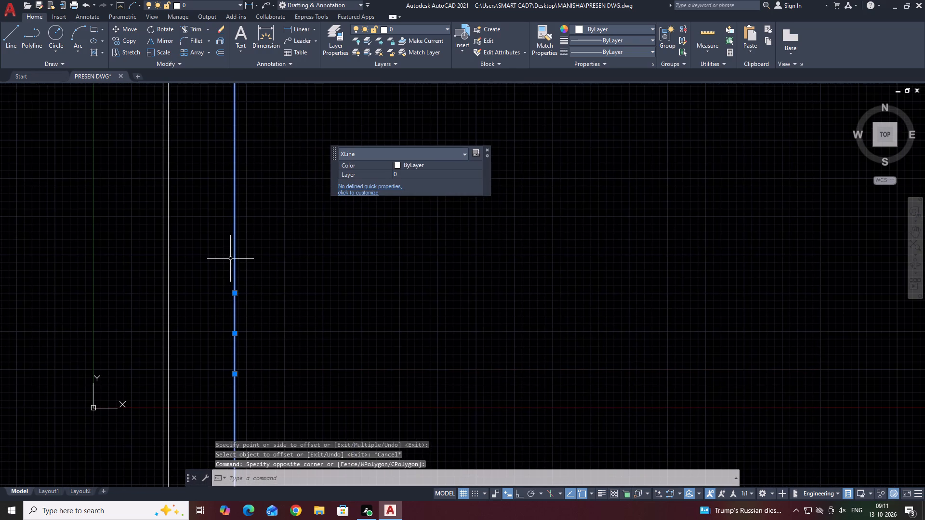
key(space)
key(9)
key(space)
click(549, 241)
key(Escape)
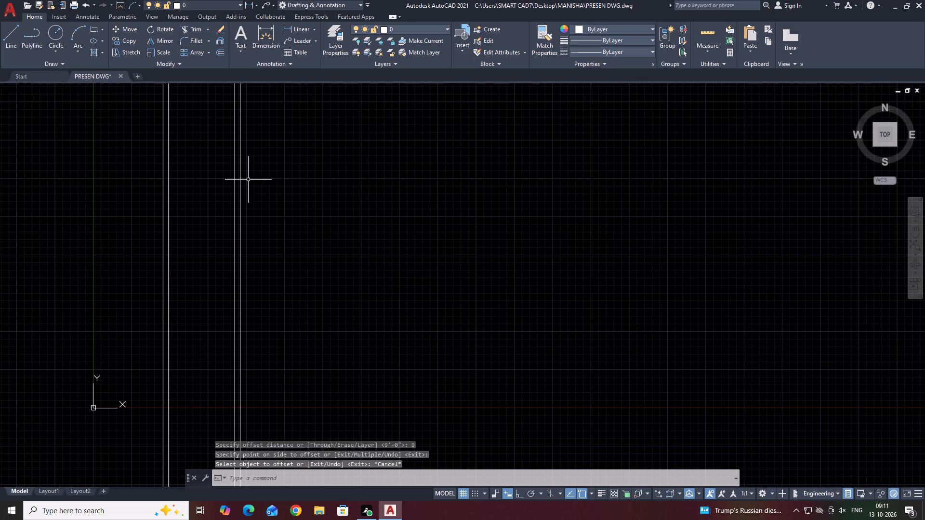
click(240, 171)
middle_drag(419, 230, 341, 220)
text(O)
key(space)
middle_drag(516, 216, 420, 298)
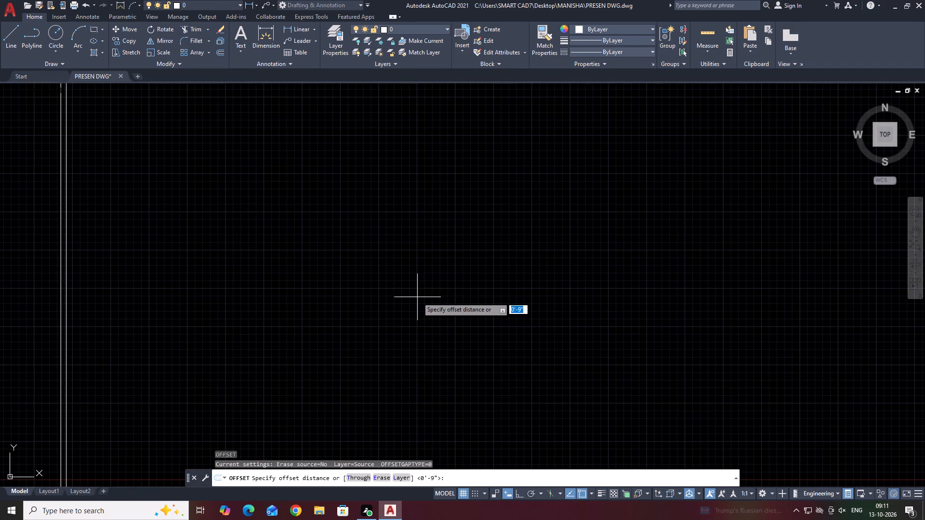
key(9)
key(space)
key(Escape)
Move all four vertical construction lines together farther right of the drawing origin.
scroll(396, 238, down, 3)
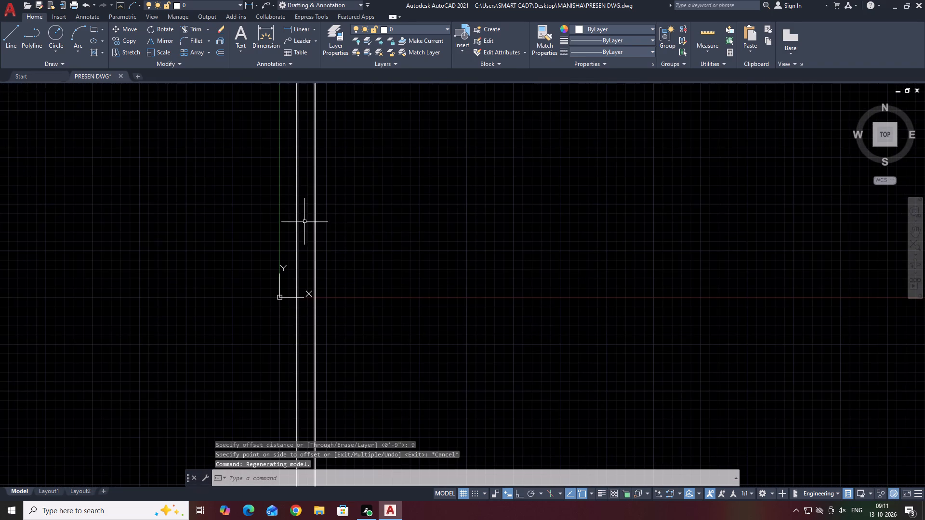
scroll(311, 214, up, 3)
middle_drag(401, 198, 387, 338)
drag(383, 131, 370, 136)
click(201, 225)
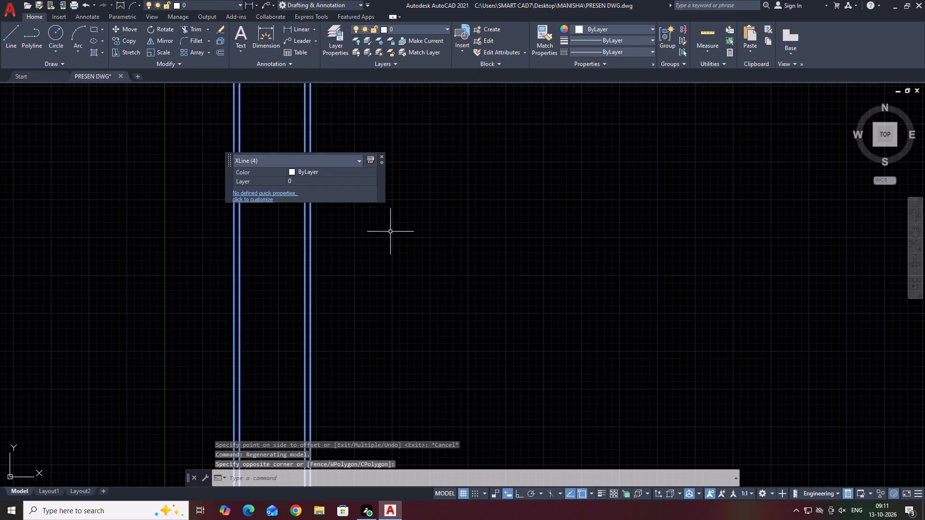
middle_drag(380, 271, 315, 347)
key(m)
key(space)
click(225, 309)
scroll(450, 182, up, 2)
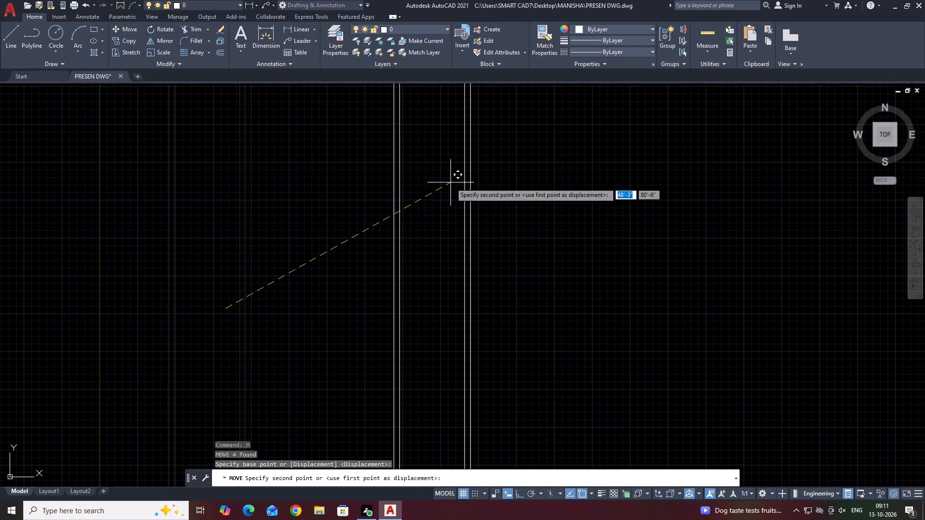
scroll(450, 182, up, 6)
middle_drag(465, 171, 180, 337)
scroll(181, 337, down, 14)
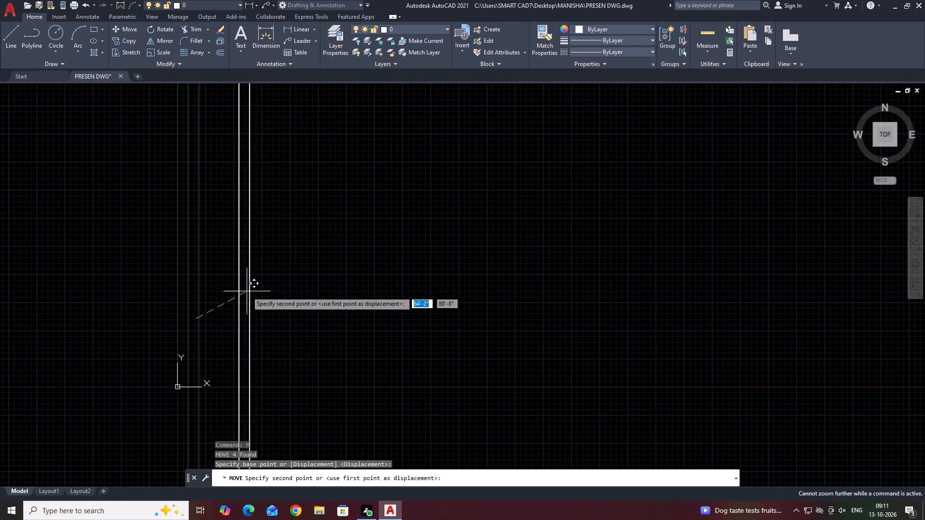
click(362, 136)
Offset the rightmost vertical construction line 6'6" to the right.
scroll(362, 136, up, 6)
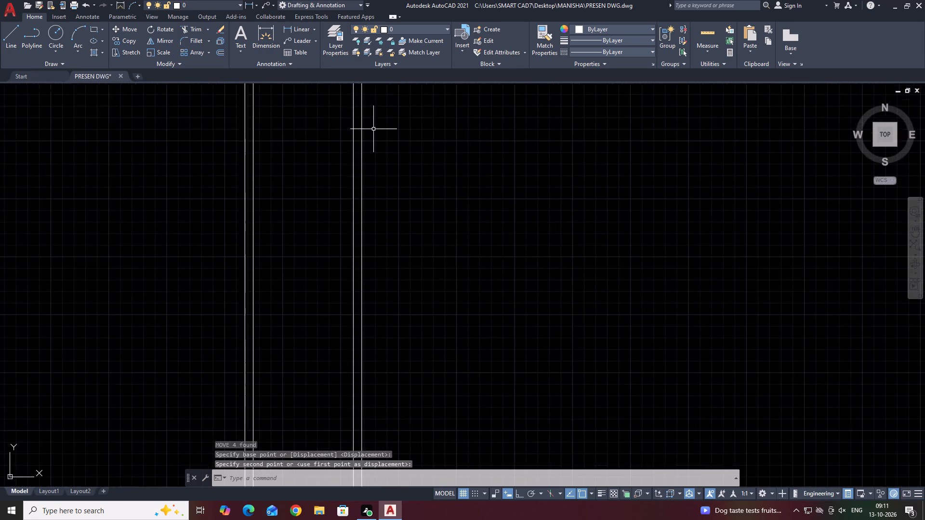
middle_drag(366, 171, 320, 246)
click(317, 221)
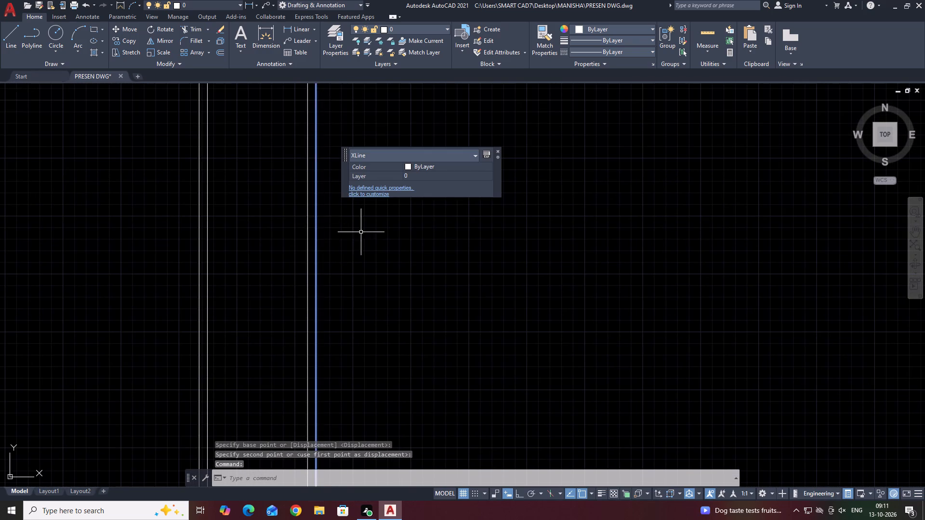
middle_drag(460, 254, 421, 268)
text(O)
key(space)
middle_drag(464, 240, 423, 294)
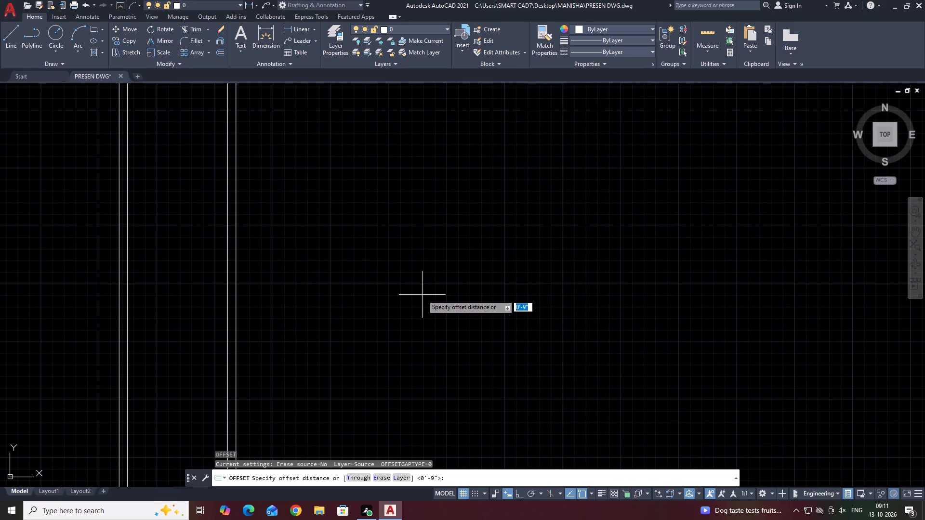
text(6'6)
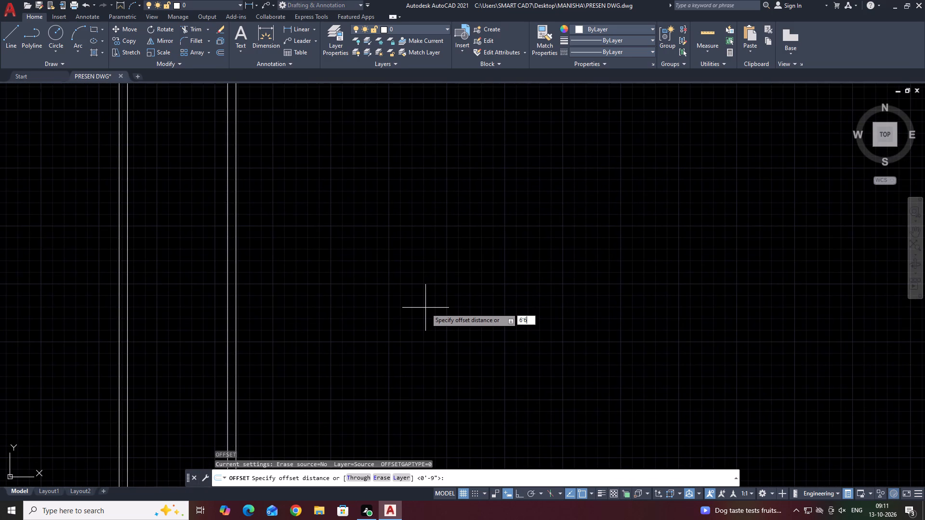
key(Return)
click(687, 240)
key(Escape)
Offset the newest single vertical line 9" to the right to complete the third wall pair.
click(338, 140)
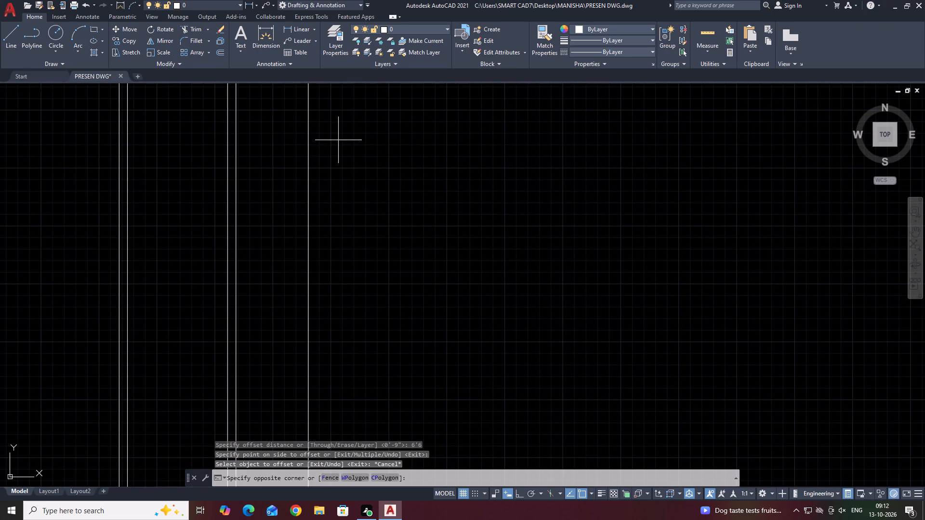
click(293, 199)
middle_drag(340, 219, 267, 200)
key(o)
key(space)
text(9)
key(space)
click(303, 187)
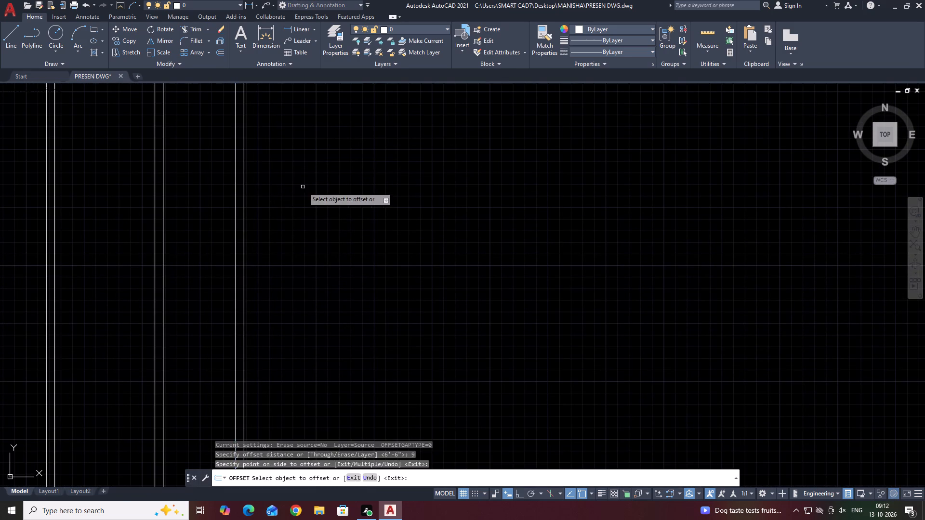
key(Escape)
Offset the right-hand line of the third wall pair 12' to the right.
click(240, 169)
click(245, 183)
click(243, 176)
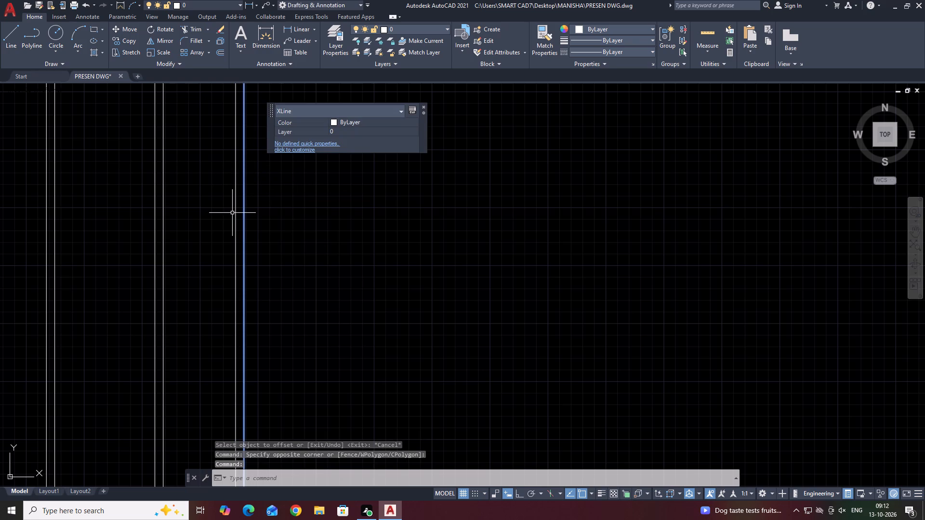
key(o)
key(space)
middle_drag(361, 230, 345, 236)
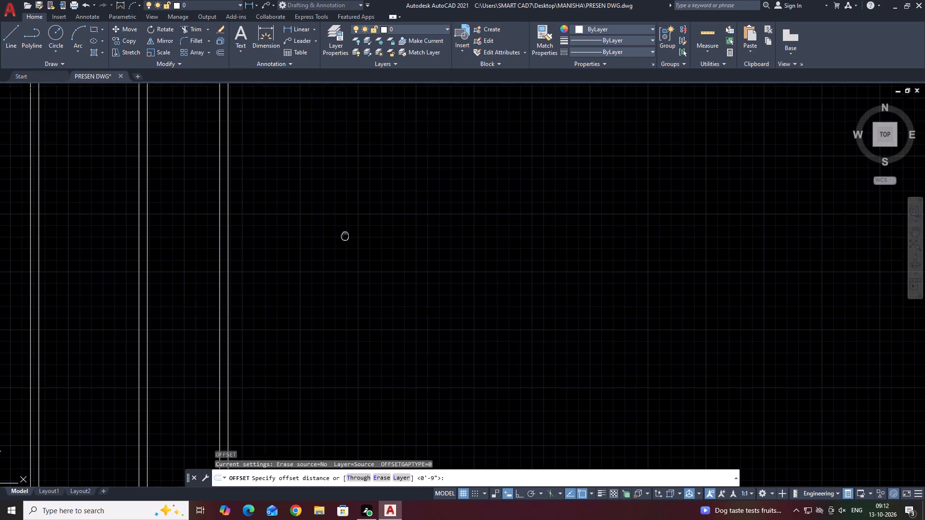
middle_drag(345, 236, 348, 242)
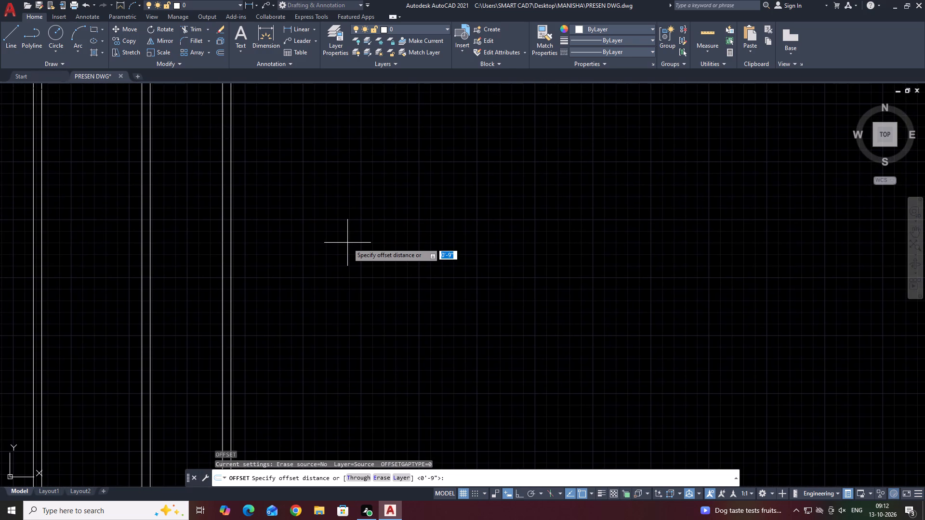
text(12)
text(')
key(space)
click(591, 273)
key(Escape)
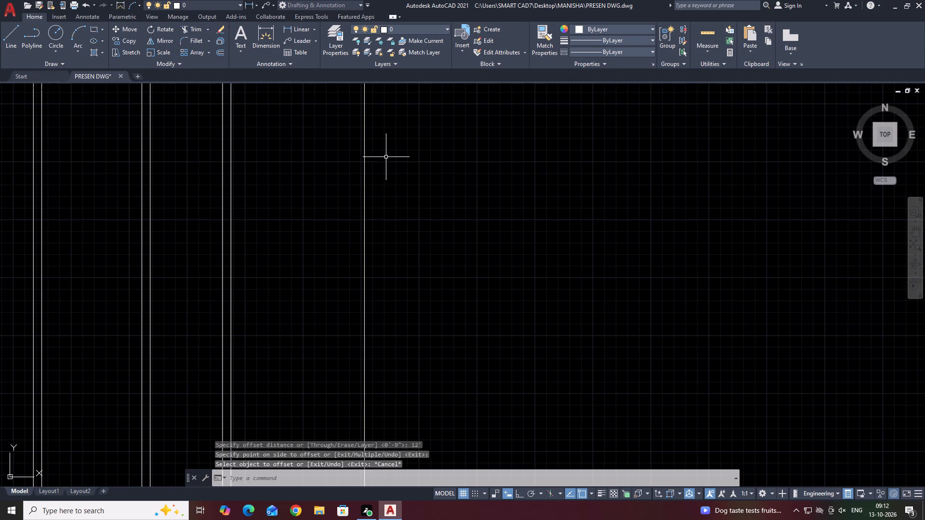
Offset the newest single vertical line 9" to the right to complete the fourth wall pair.
drag(385, 156, 377, 161)
click(282, 240)
middle_drag(406, 241, 362, 303)
key(o)
key(space)
key(9)
key(space)
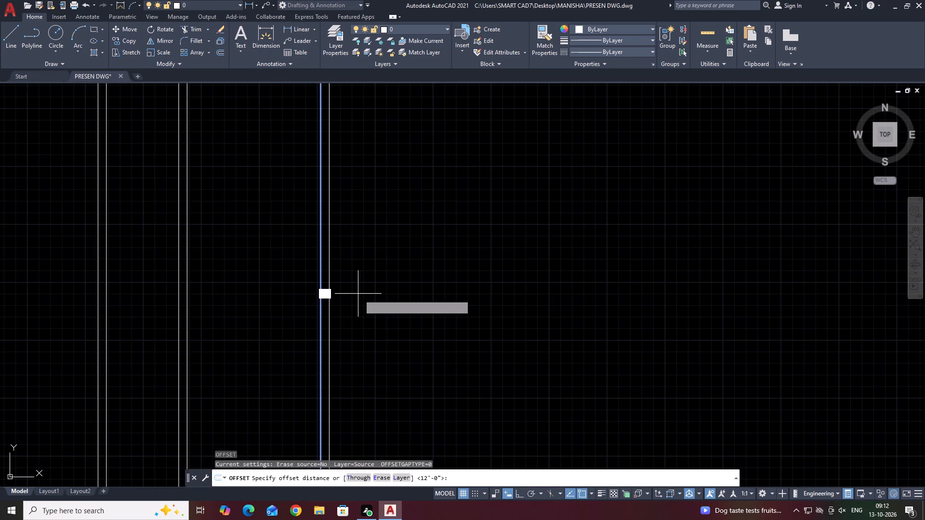
drag(423, 247, 429, 246)
key(Escape)
Draw one horizontal construction line crossing the upper part of all the vertical wall lines.
scroll(345, 207, down, 5)
middle_drag(302, 153, 326, 244)
scroll(318, 232, up, 2)
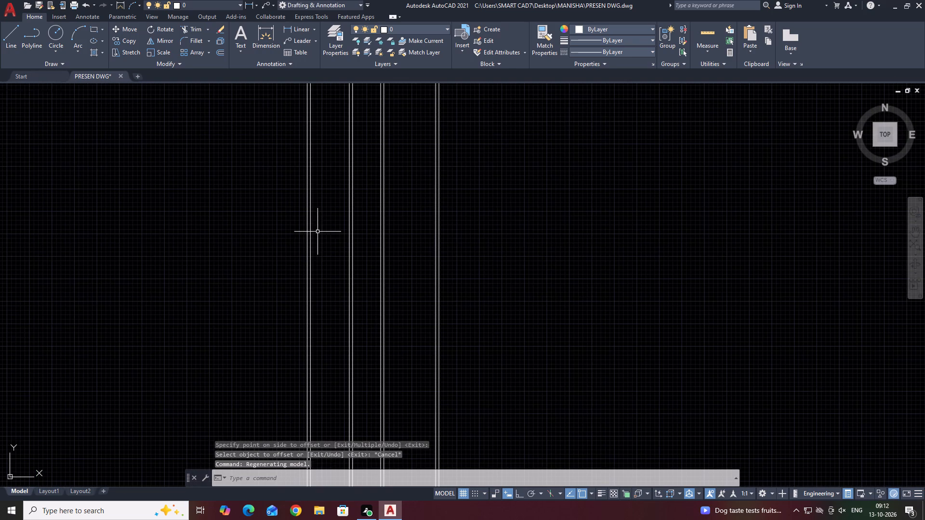
middle_click(317, 231)
text(XL)
key(space)
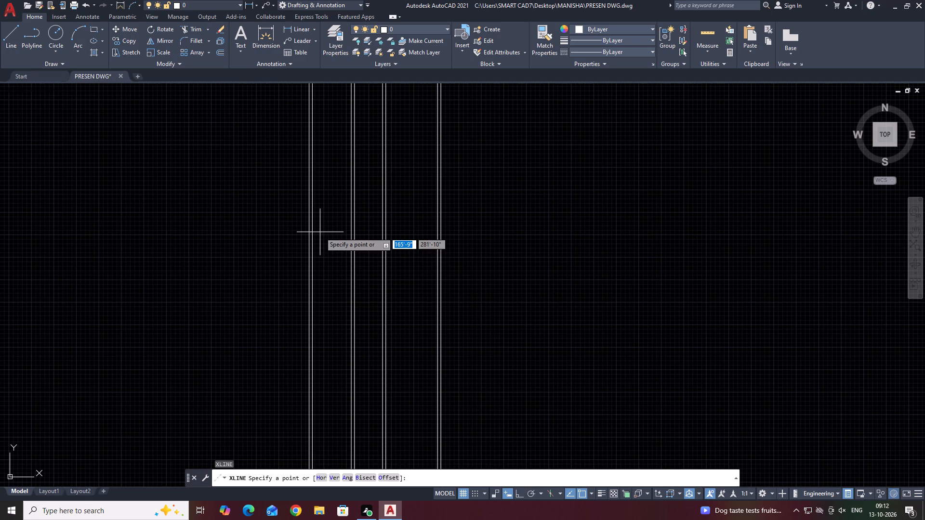
text(H)
key(space)
click(393, 134)
key(Escape)
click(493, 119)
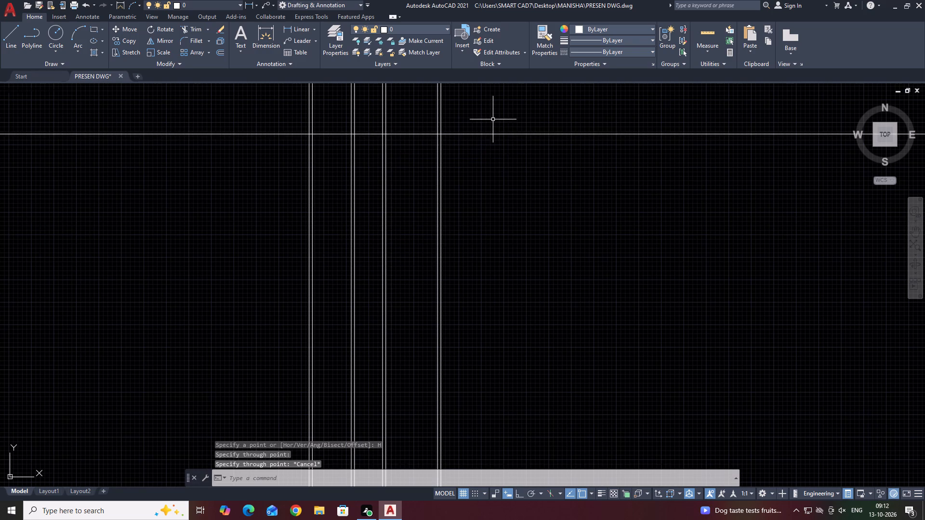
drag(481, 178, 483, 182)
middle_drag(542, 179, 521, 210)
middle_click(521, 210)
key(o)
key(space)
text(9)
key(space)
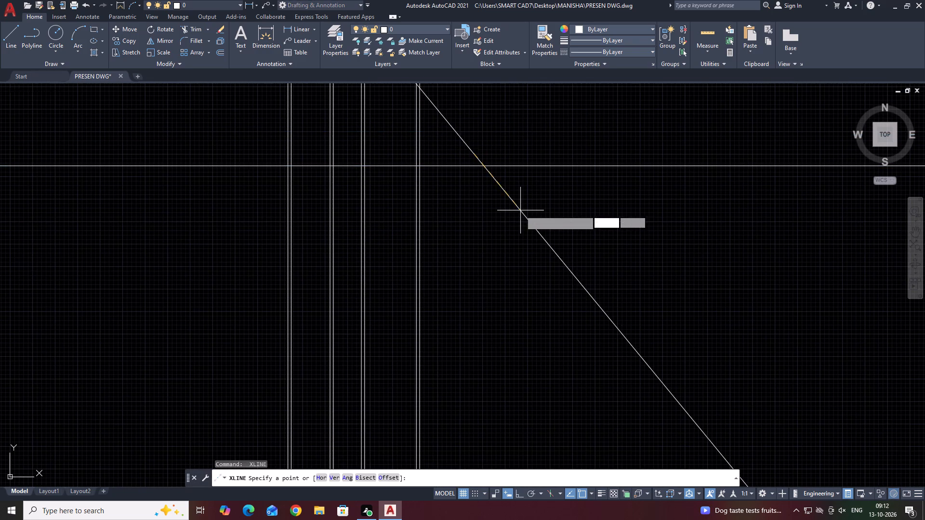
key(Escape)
Offset the horizontal construction line 9" downward.
click(499, 146)
drag(483, 202, 484, 212)
text(O)
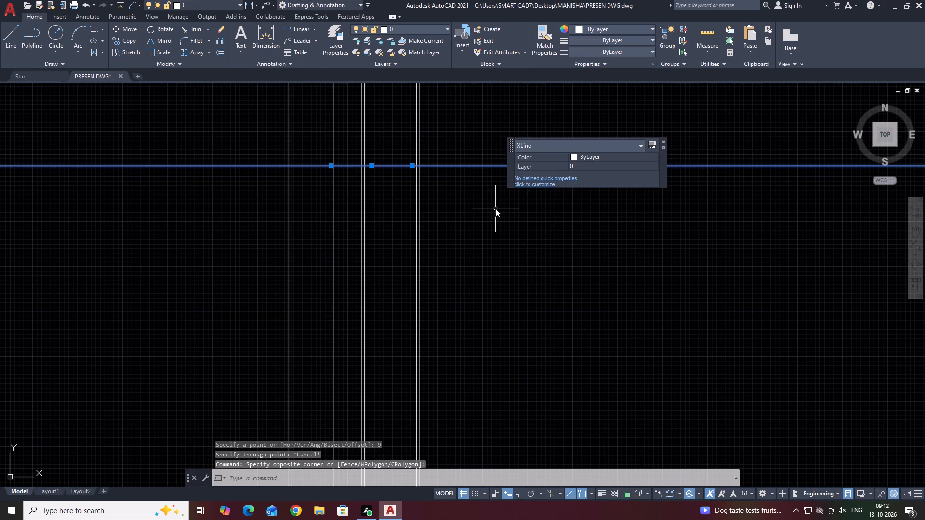
key(space)
middle_drag(496, 215, 493, 230)
text(9)
key(space)
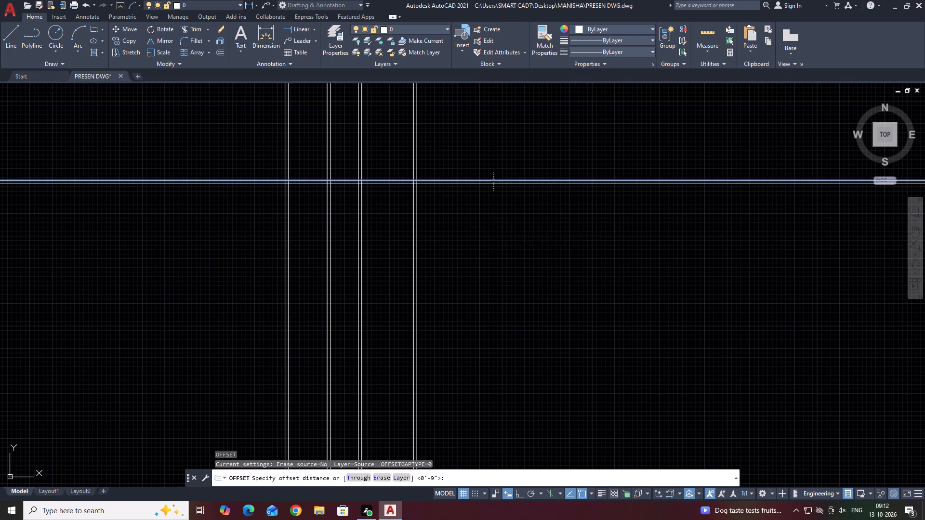
click(490, 240)
key(Escape)
Trim the vertical lines above the top wall and the horizontal lines beyond the outer left and right walls.
middle_drag(445, 195, 442, 234)
key(t)
key(r)
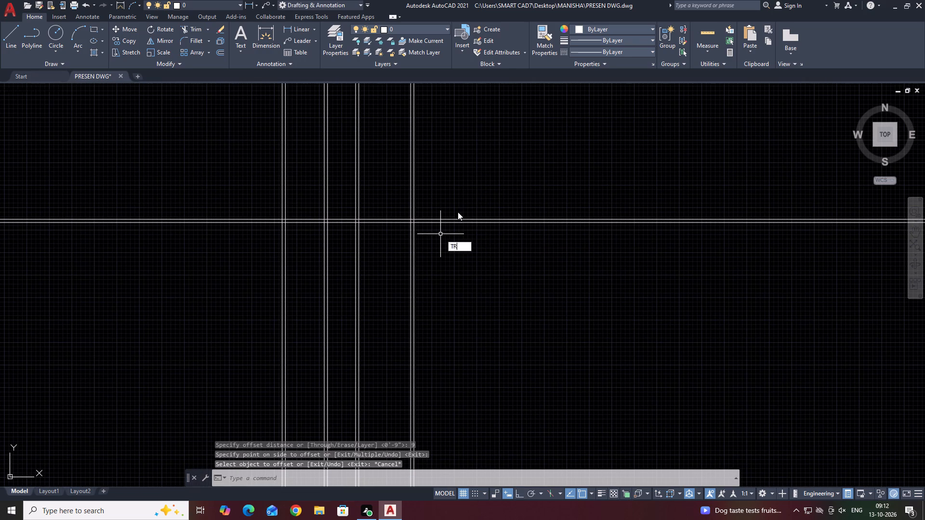
key(space)
click(515, 156)
click(195, 168)
click(269, 123)
click(228, 279)
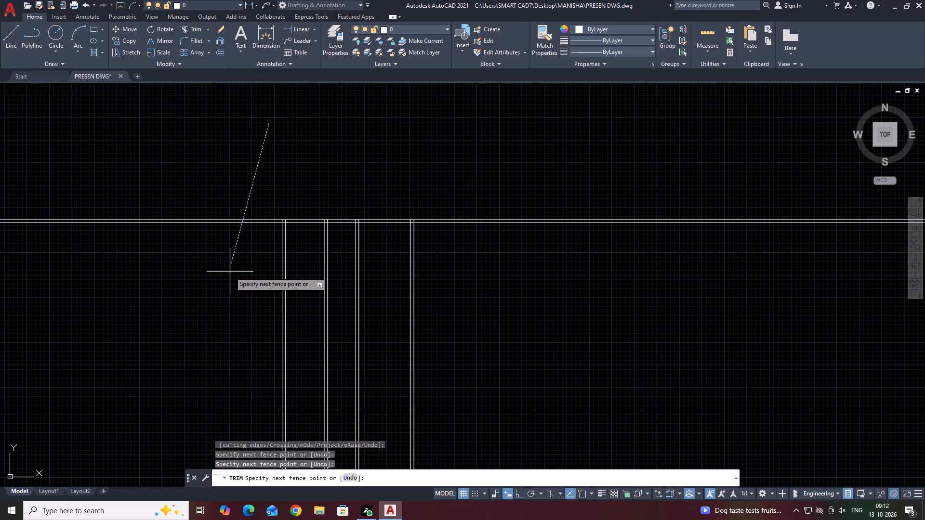
click(507, 183)
click(551, 305)
key(Escape)
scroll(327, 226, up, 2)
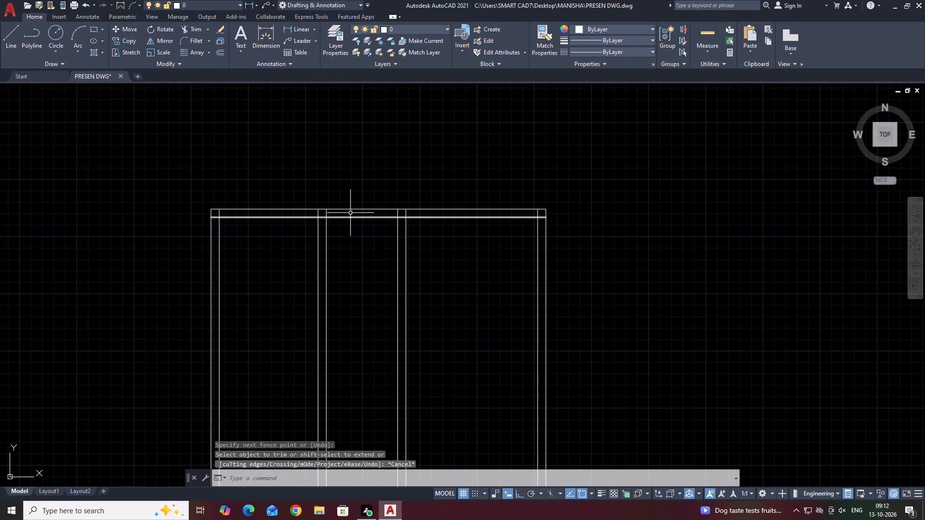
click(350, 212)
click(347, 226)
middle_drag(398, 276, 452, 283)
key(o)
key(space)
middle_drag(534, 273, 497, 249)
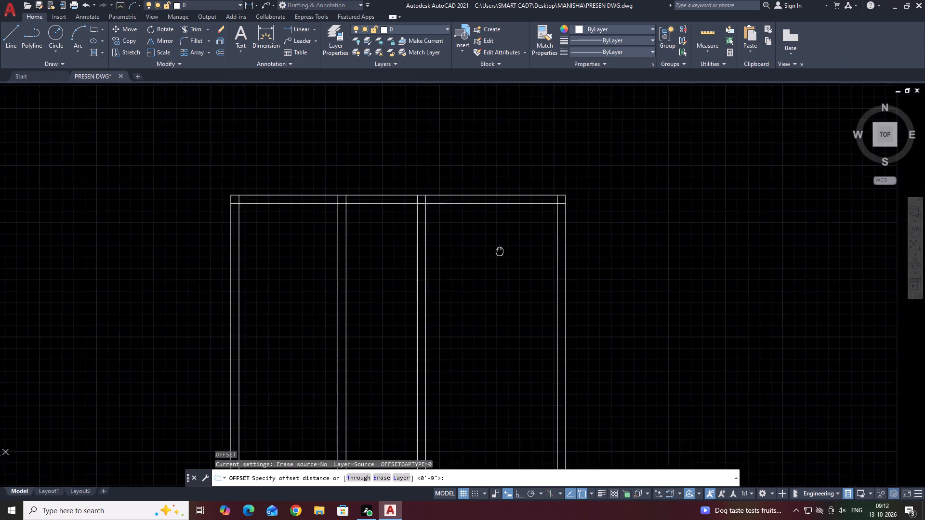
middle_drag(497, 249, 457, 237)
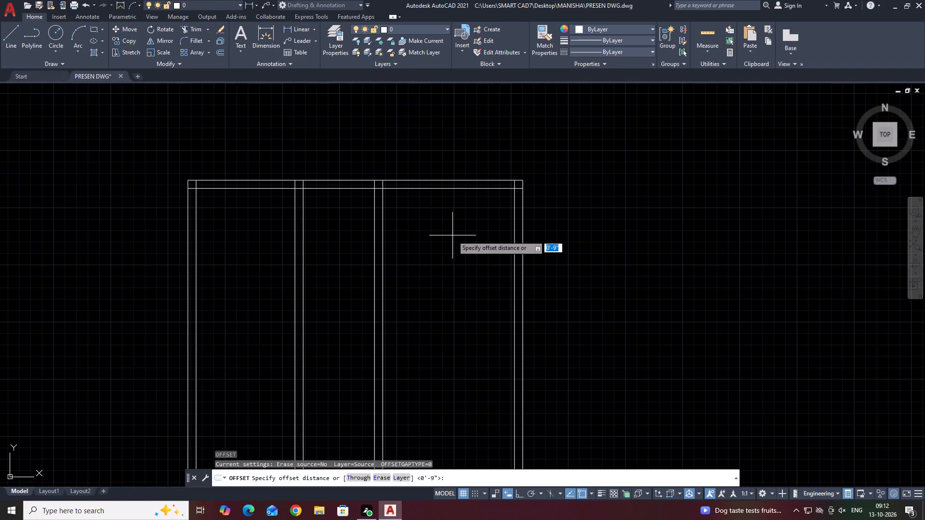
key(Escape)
Trim the overlapping line ends at the top-left wall corner and where the second vertical wall meets the top wall.
middle_drag(269, 192, 455, 188)
text(TR)
key(space)
scroll(506, 201, up, 2)
scroll(166, 160, up, 2)
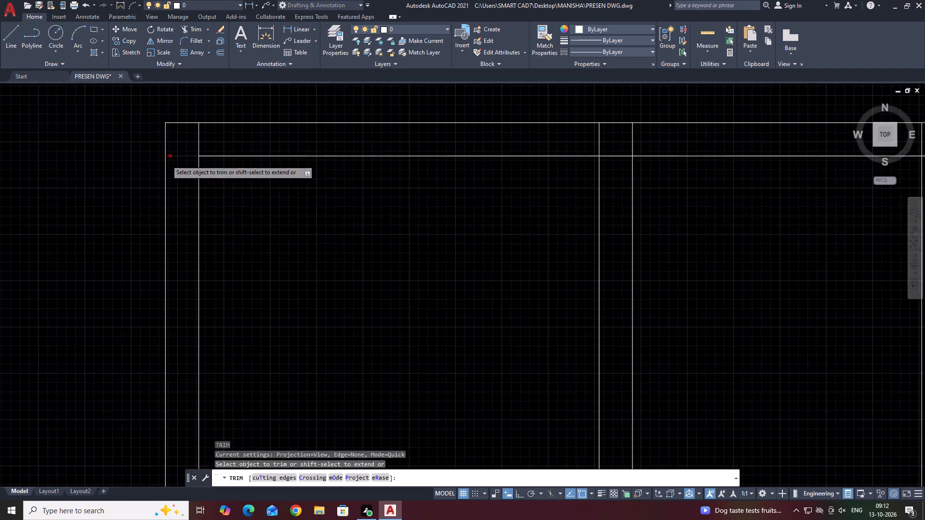
scroll(166, 160, up, 3)
click(214, 156)
click(435, 110)
scroll(337, 271, down, 3)
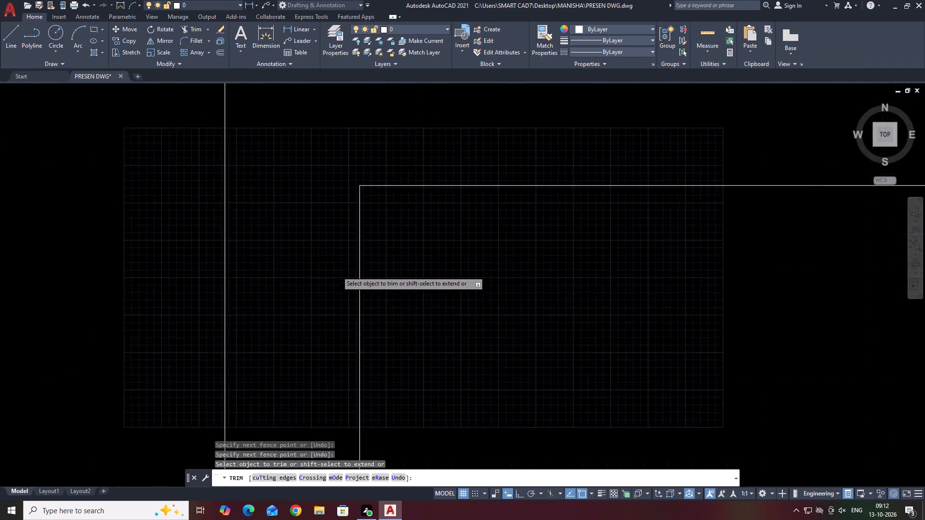
scroll(337, 271, down, 7)
middle_drag(775, 289, 607, 240)
scroll(487, 214, up, 5)
click(420, 161)
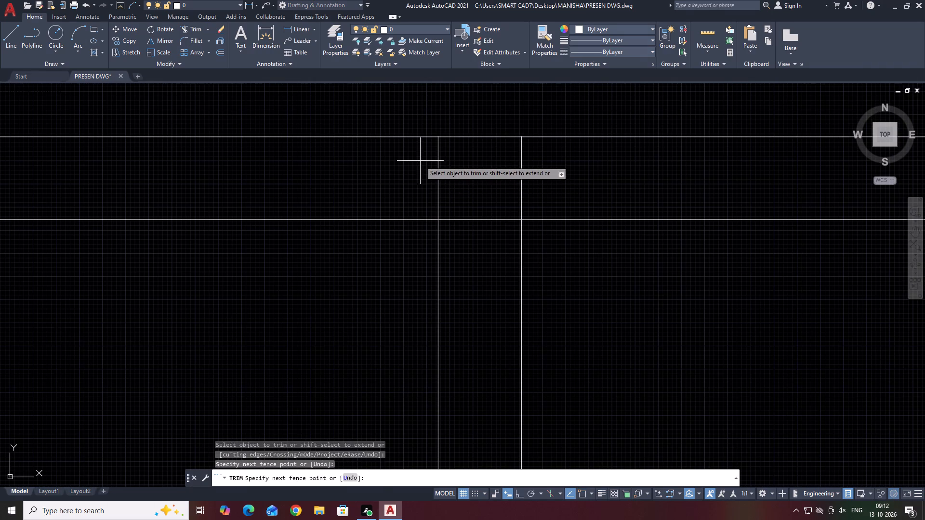
click(485, 248)
key(Escape)
Offset the inner top wall line of the upper-left room 10' downward.
scroll(488, 250, down, 6)
click(438, 243)
click(425, 261)
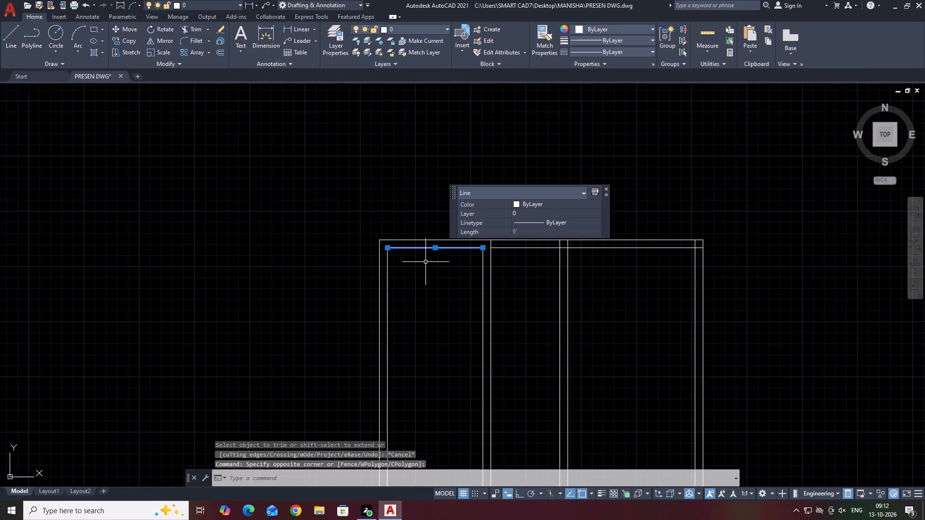
middle_drag(474, 290, 480, 293)
key(o)
key(space)
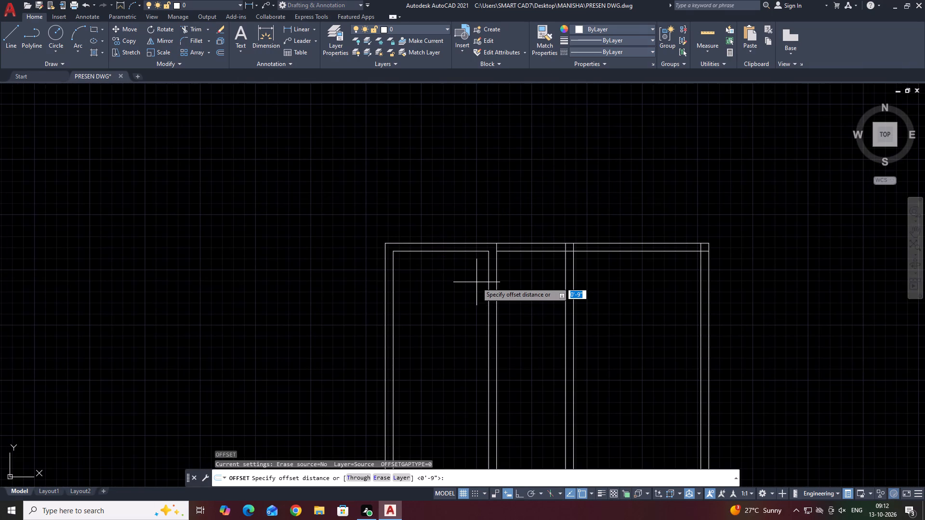
text(10')
key(Return)
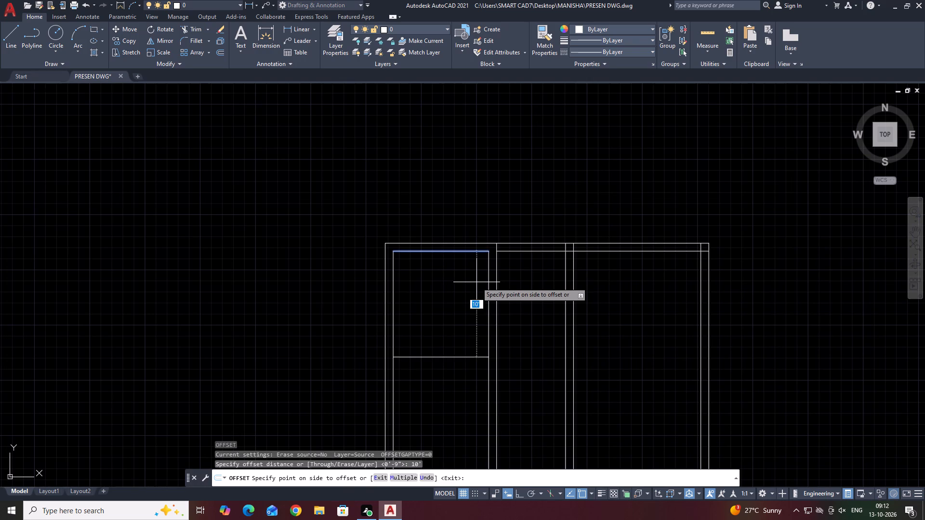
click(471, 341)
key(Escape)
Offset the new horizontal line in the left bay 9" downward to form a partition wall.
click(469, 345)
click(459, 366)
middle_drag(488, 368, 462, 357)
key(o)
key(space)
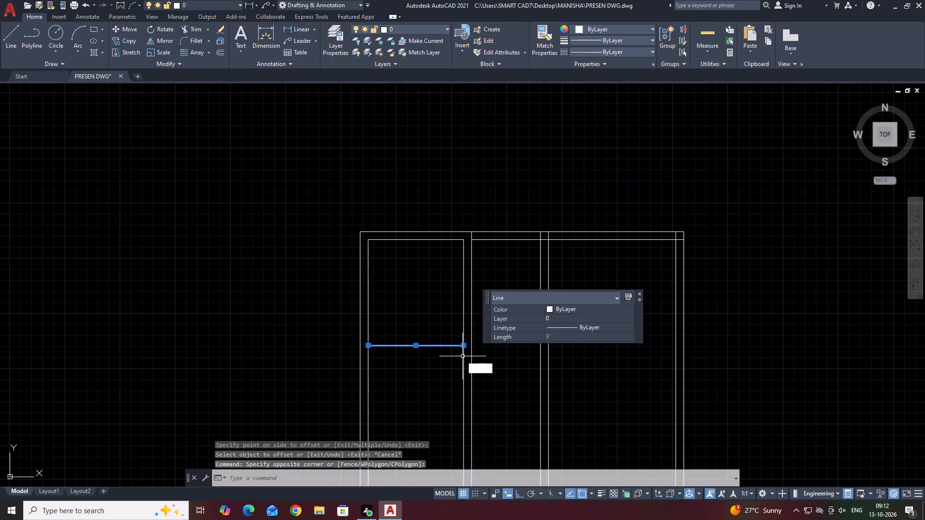
key(9)
key(space)
click(435, 383)
key(Escape)
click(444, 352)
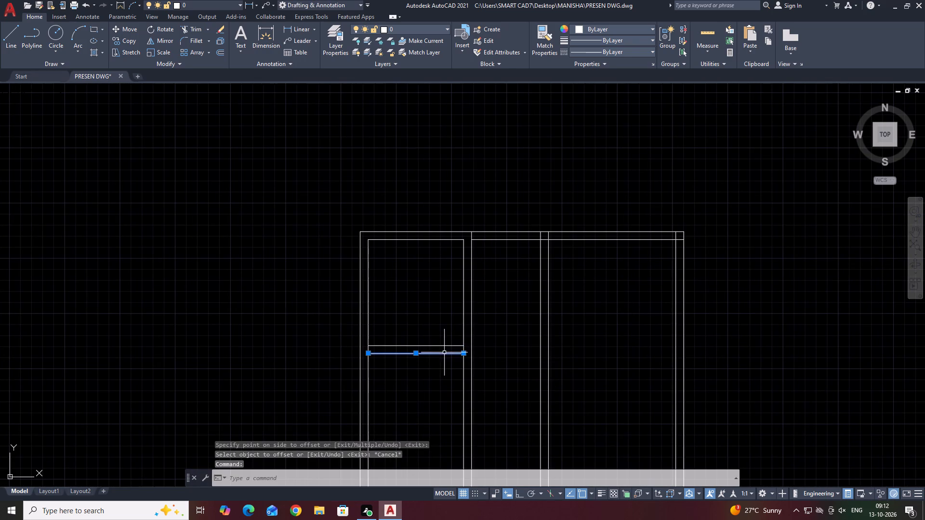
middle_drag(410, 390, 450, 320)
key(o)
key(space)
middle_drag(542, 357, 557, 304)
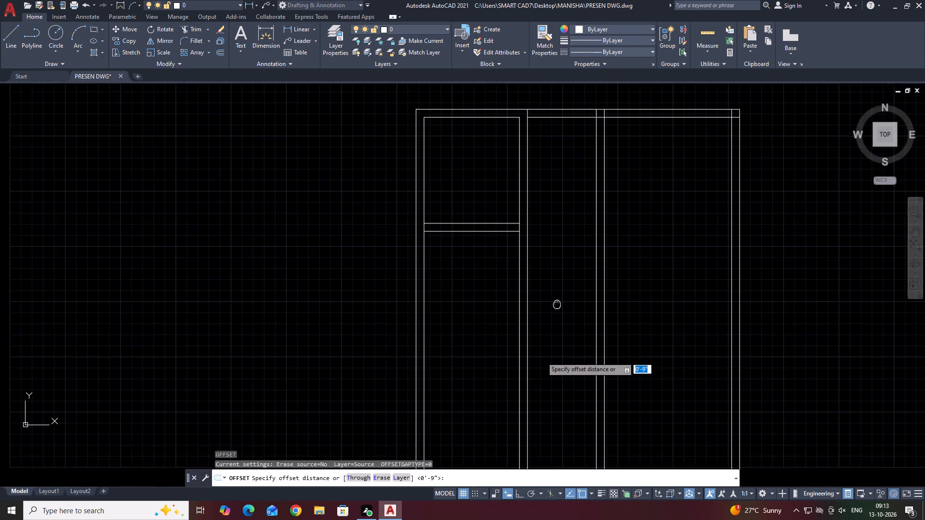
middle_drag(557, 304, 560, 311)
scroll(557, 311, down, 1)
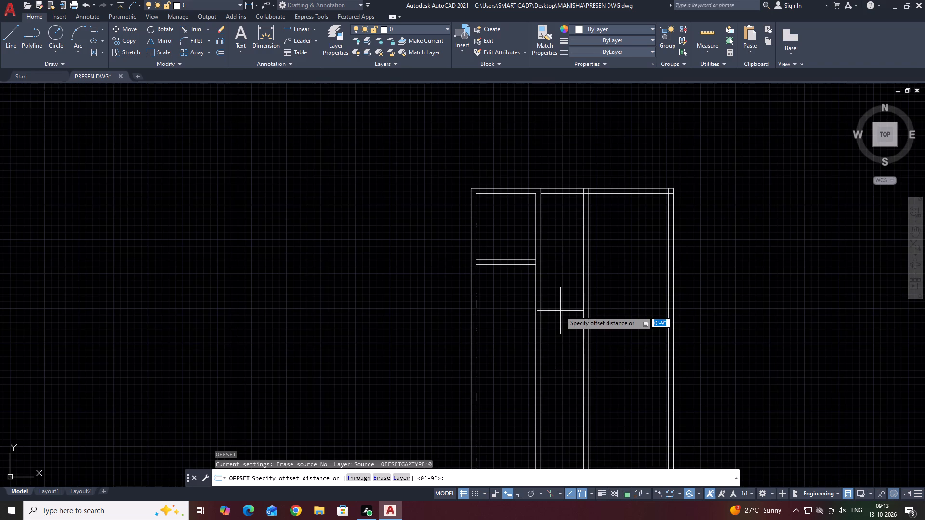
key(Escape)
Offset the partition wall's lower line 11' downward within the left bay.
click(507, 263)
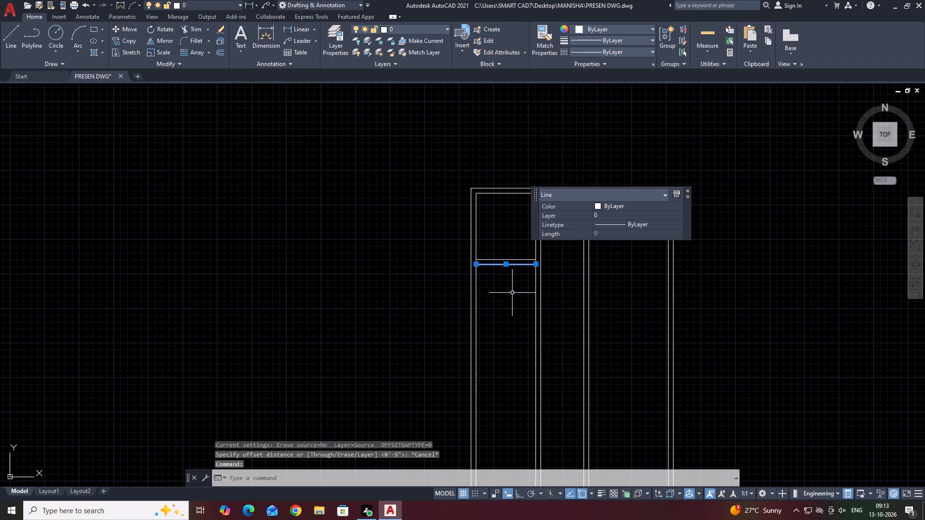
middle_drag(513, 298, 512, 306)
key(o)
key(space)
text(11')
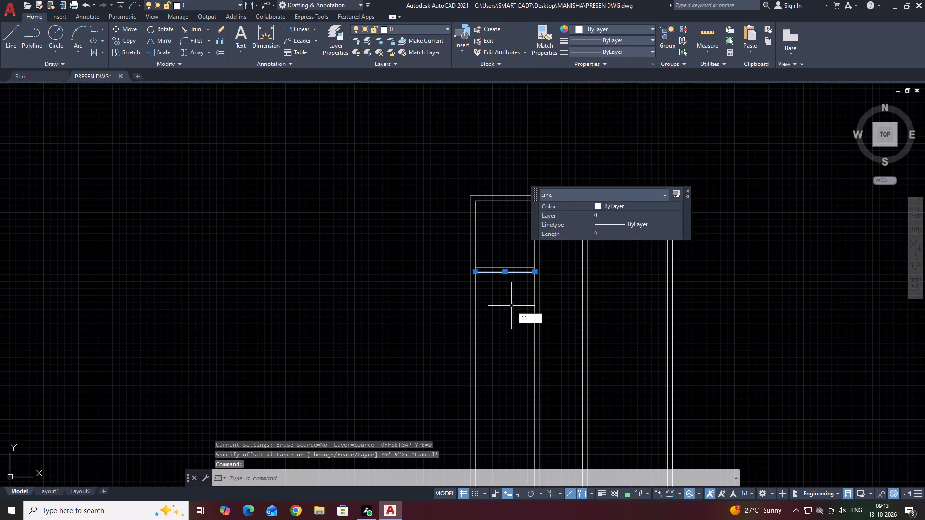
key(space)
text(O)
key(space)
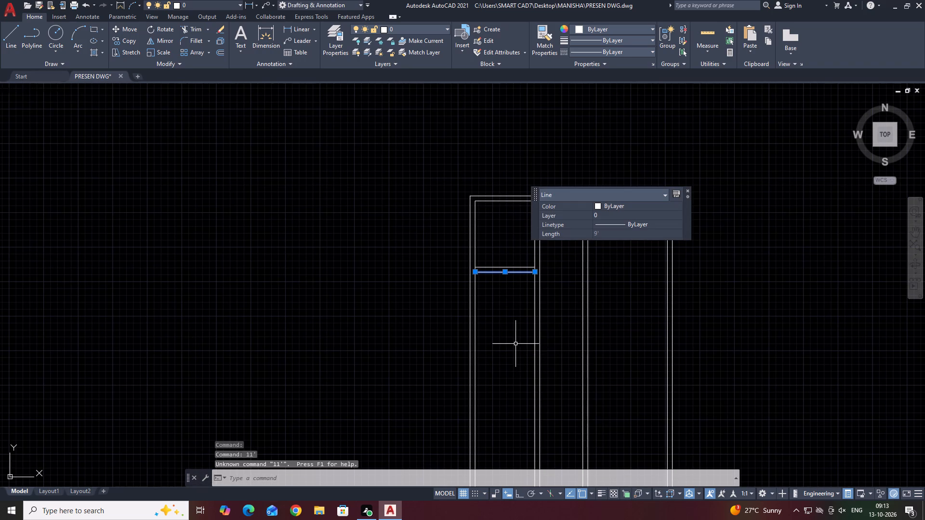
text(11')
key(space)
click(514, 381)
key(Escape)
Offset the lowest horizontal line in the left bay 9" downward to complete the second cross wall.
click(520, 347)
click(516, 324)
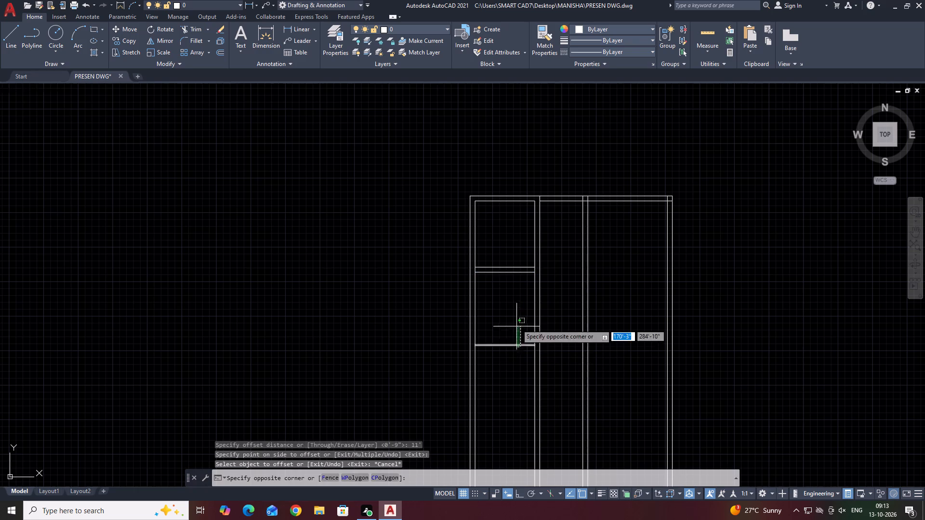
text(O 9)
key(space)
click(504, 421)
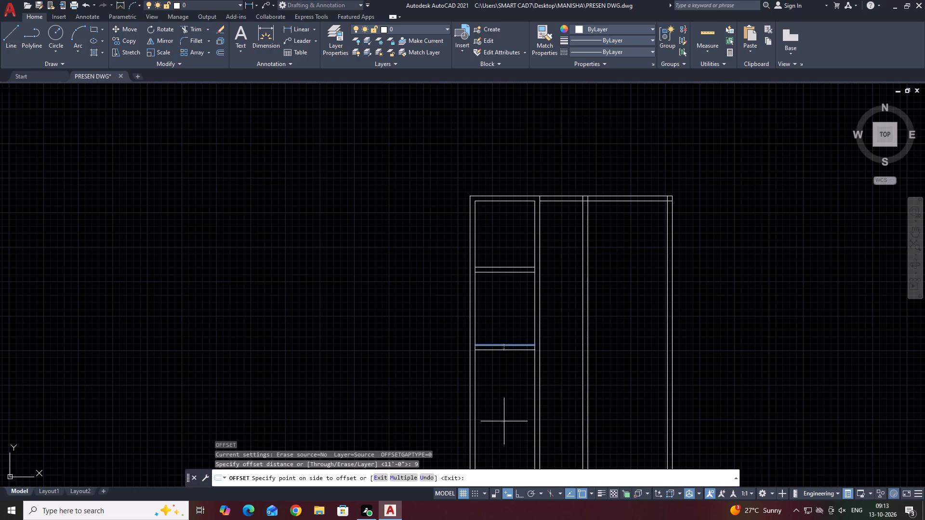
key(Escape)
Extend both lines of the second cross wall in both directions to the outer left and right wall faces.
key(e)
key(x)
key(space)
click(510, 327)
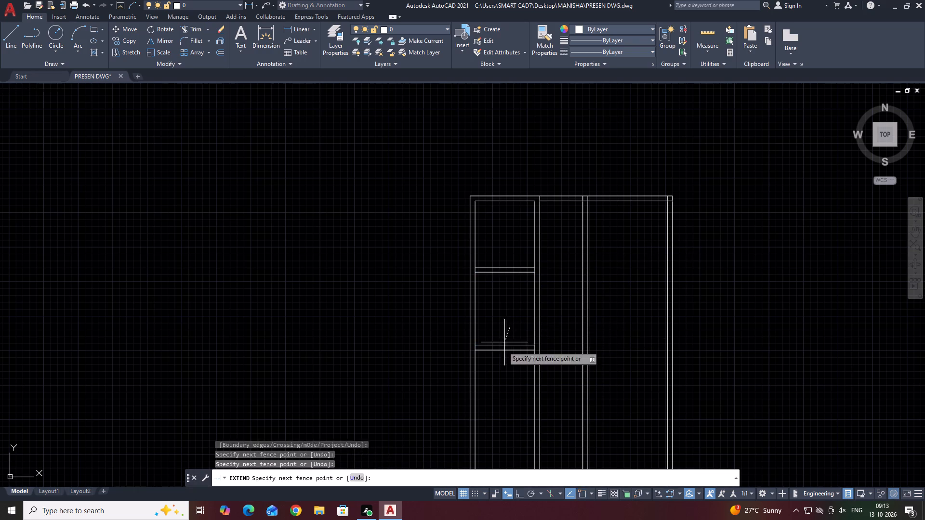
click(491, 370)
click(512, 324)
click(515, 384)
click(517, 326)
click(525, 385)
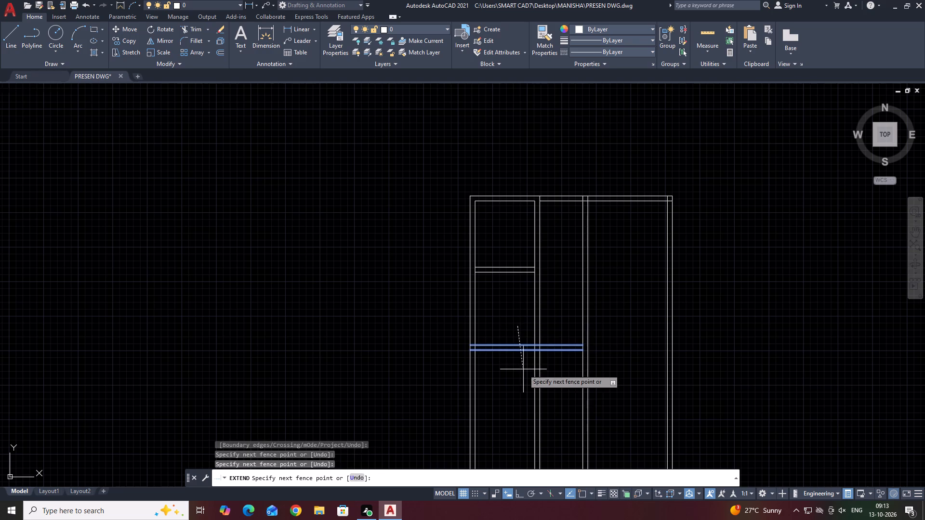
click(558, 295)
click(566, 401)
click(572, 314)
click(566, 370)
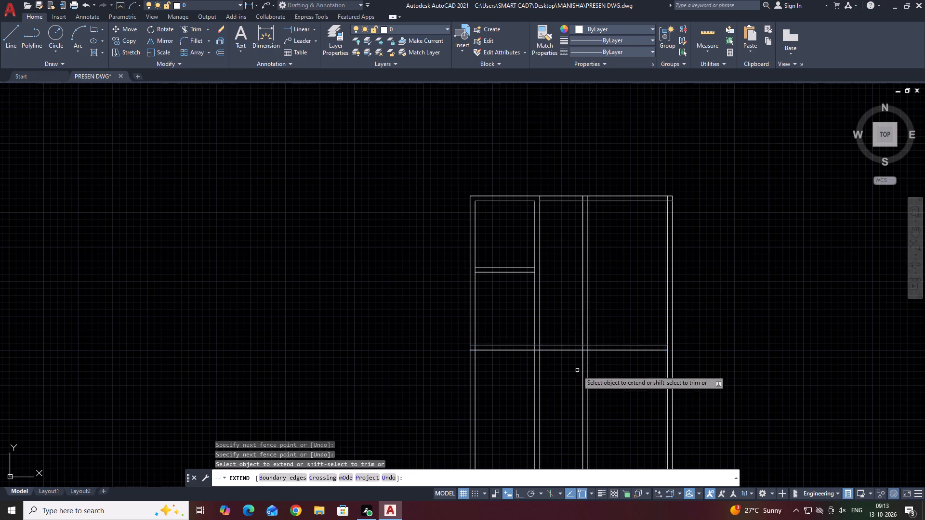
click(627, 320)
click(642, 391)
key(Escape)
Offset the lower line of the full-width cross wall 13'8" downward.
middle_drag(605, 349, 608, 299)
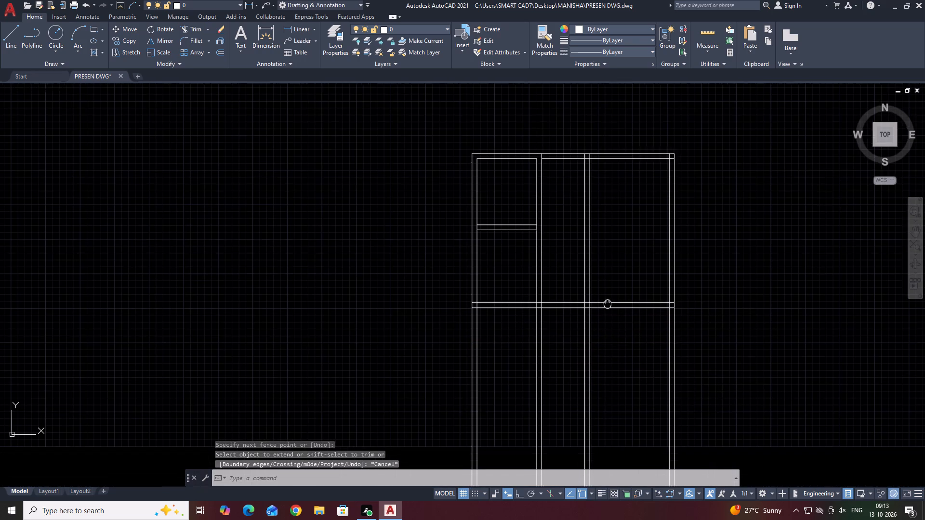
middle_drag(608, 299, 621, 299)
middle_drag(558, 387, 602, 297)
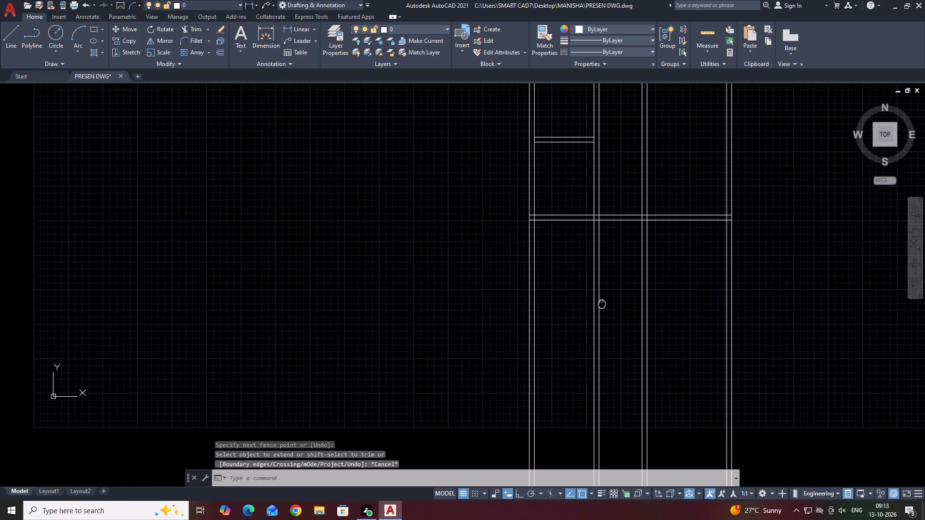
middle_drag(602, 297, 602, 296)
scroll(559, 196, up, 2)
click(557, 211)
click(542, 248)
middle_drag(571, 261, 502, 298)
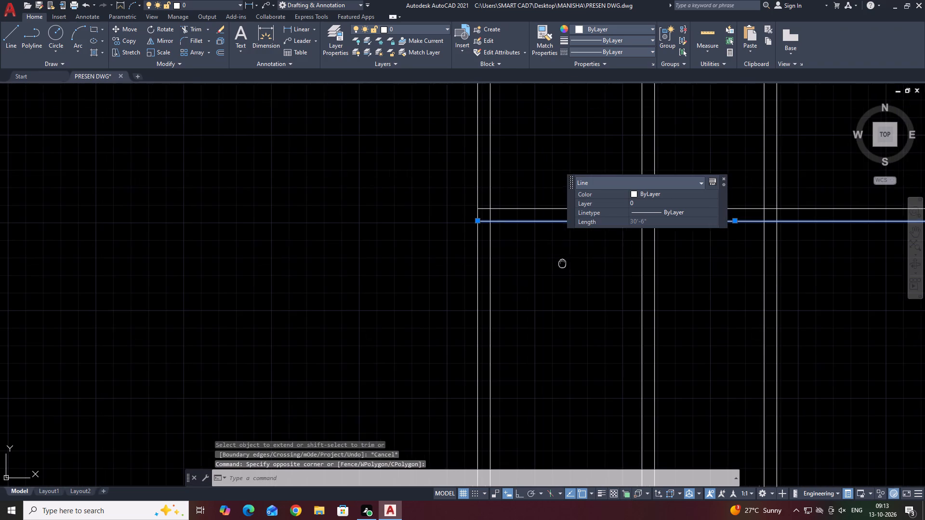
middle_drag(502, 298, 490, 315)
scroll(490, 315, down, 2)
key(o)
key(space)
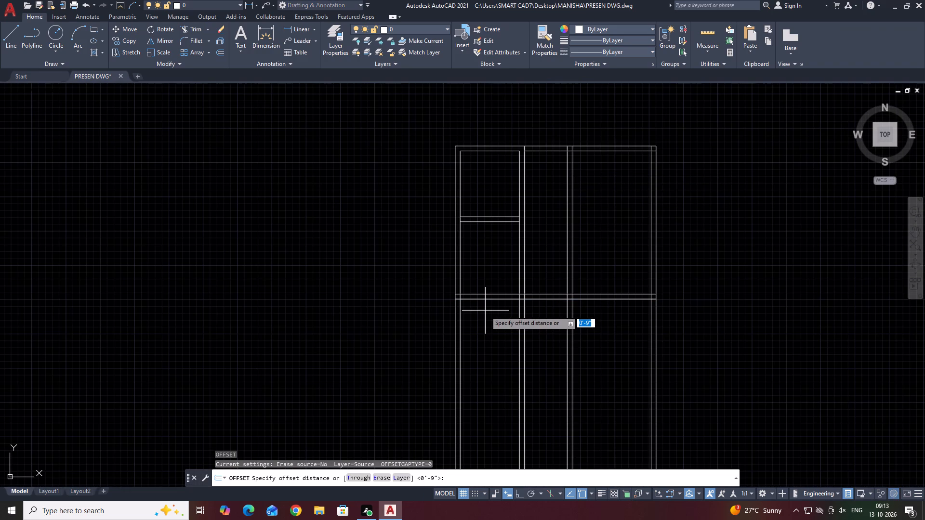
text(13)
text('8)
key(Return)
click(492, 326)
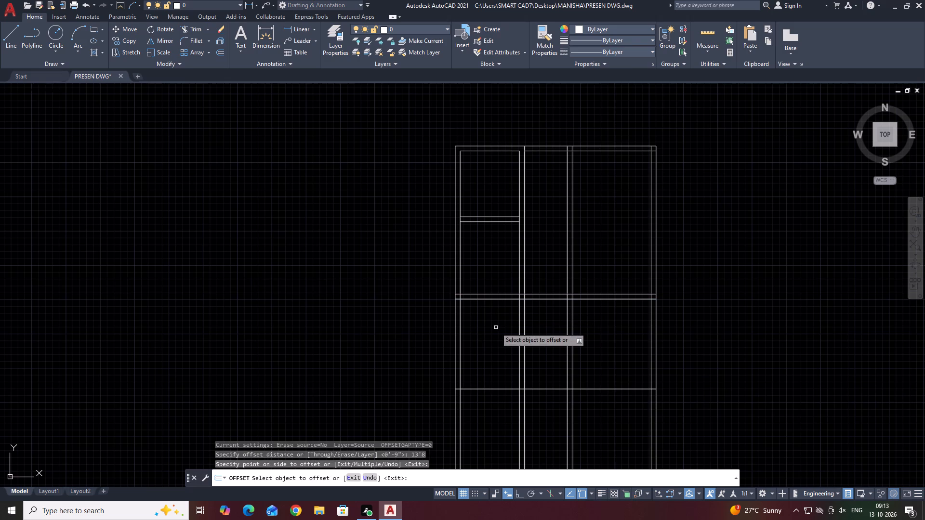
key(Escape)
Offset the new full-width horizontal line 9" downward to form another cross wall.
click(489, 387)
click(484, 403)
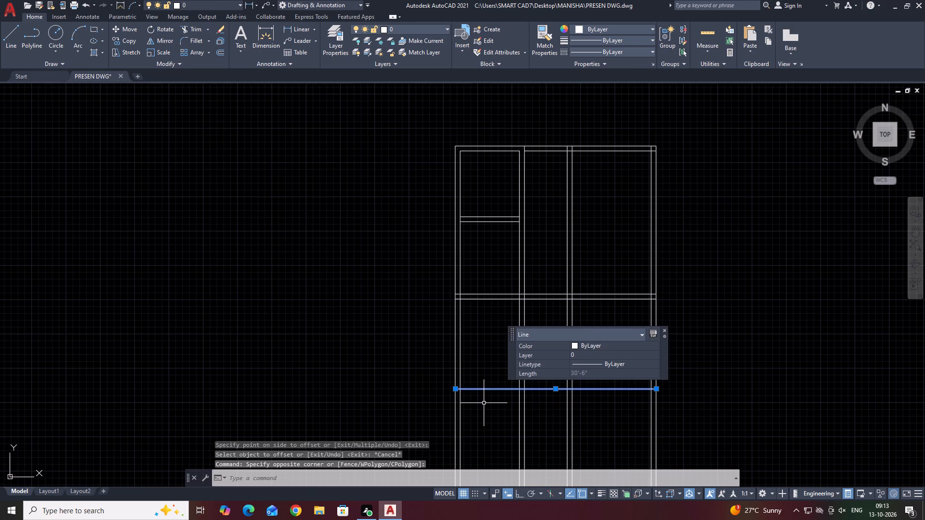
key(i)
key(BackSpace)
text(O 9)
key(space)
click(490, 431)
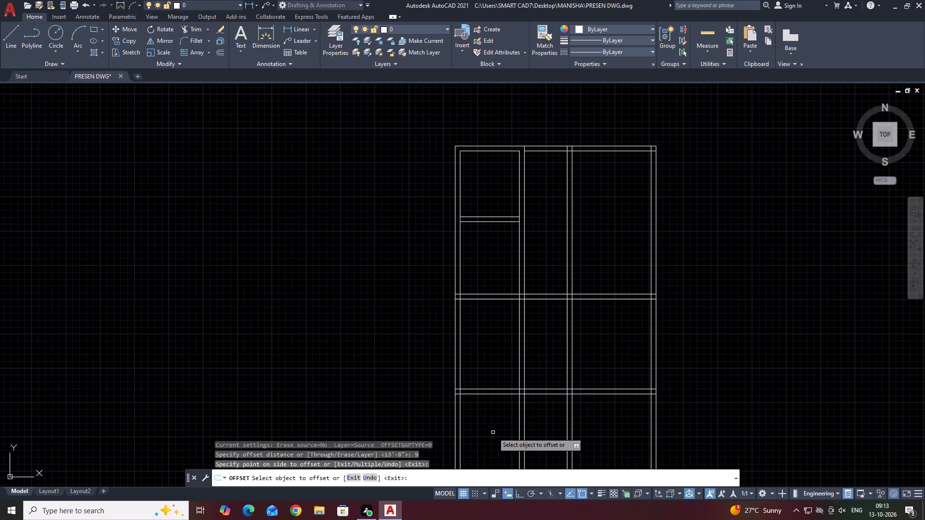
key(Escape)
Trim the two interior vertical wall pairs between the two full-width cross walls.
middle_drag(502, 390, 508, 437)
key(t)
key(r)
key(space)
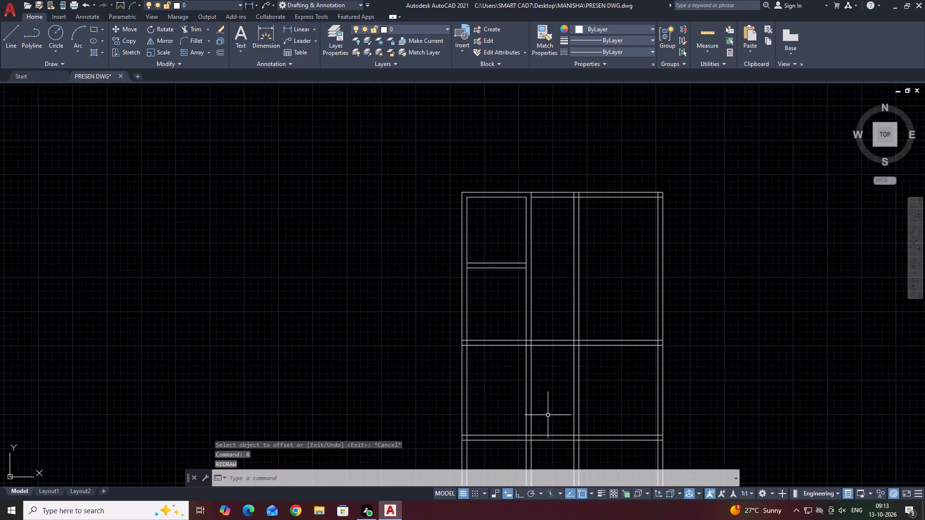
text(TR)
key(Escape)
text(TR)
key(space)
middle_drag(575, 425, 549, 343)
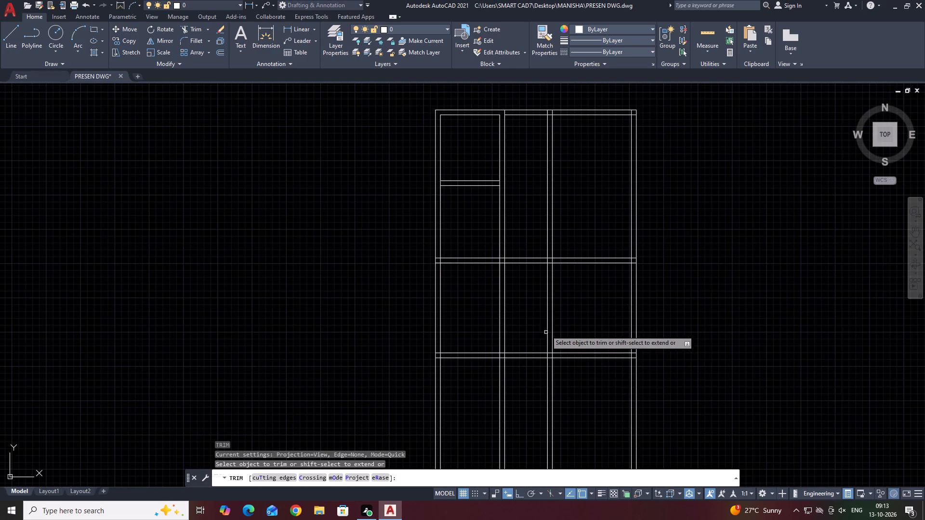
click(475, 306)
click(537, 299)
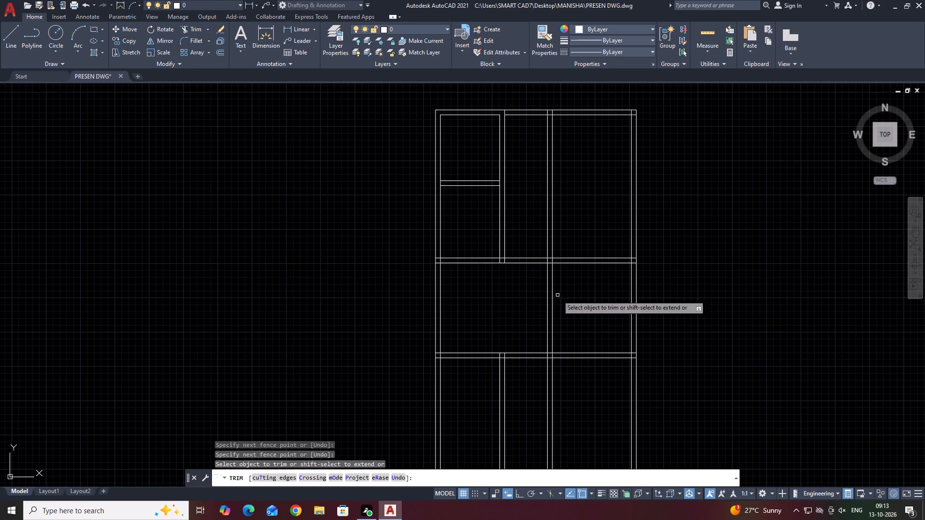
click(577, 288)
click(515, 294)
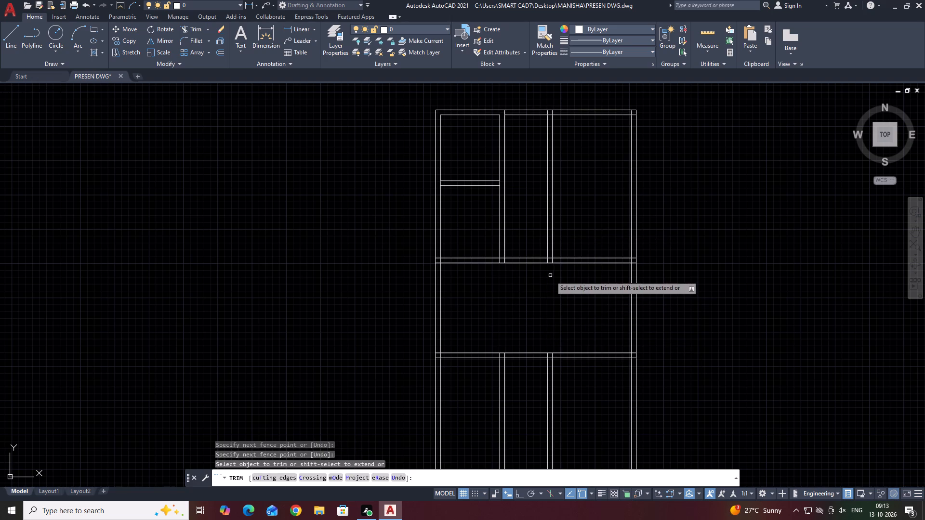
key(Escape)
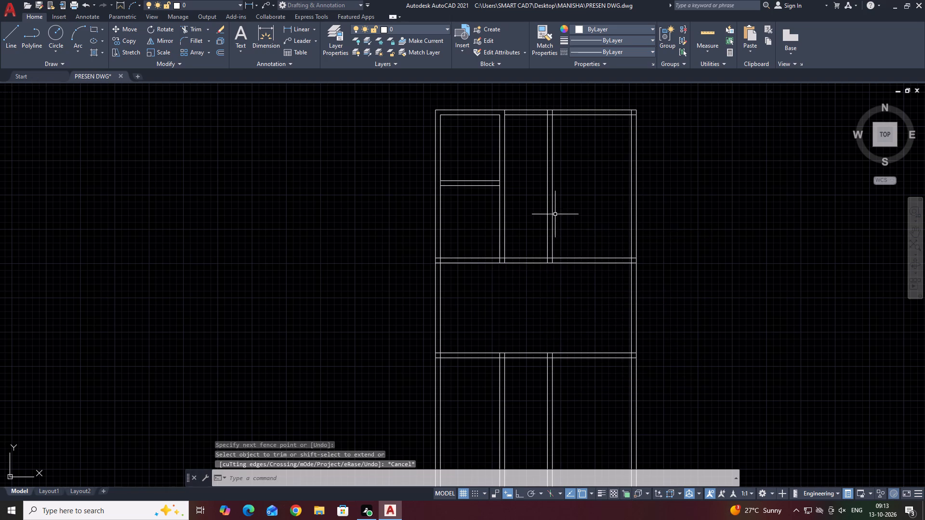
Trim the interior vertical wall lines inside the top wall and the top wall's inner line across the second vertical wall.
middle_drag(542, 216, 535, 244)
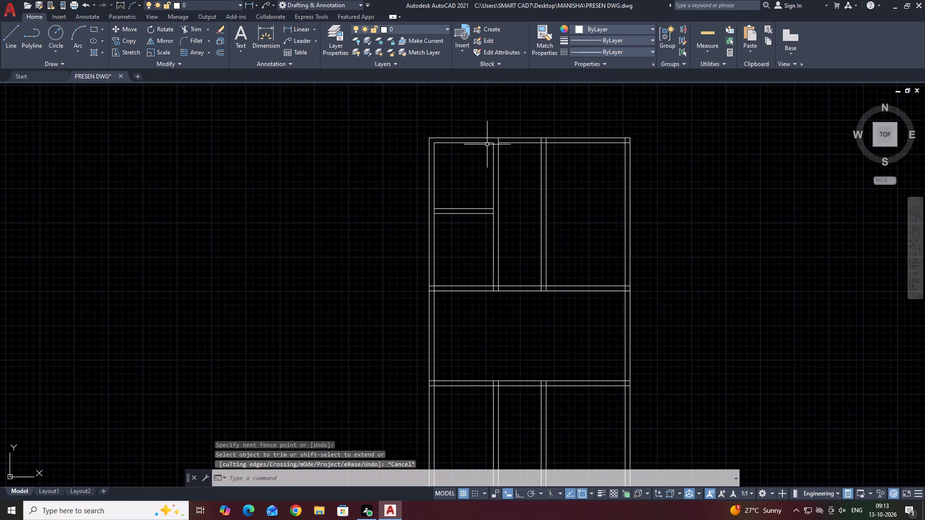
text(TR)
key(space)
scroll(485, 140, up, 2)
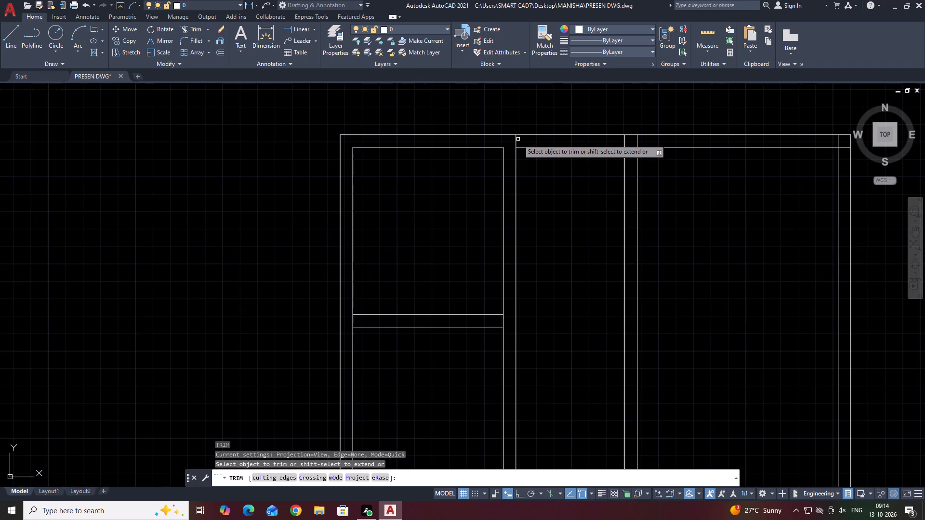
click(517, 139)
click(645, 138)
click(619, 137)
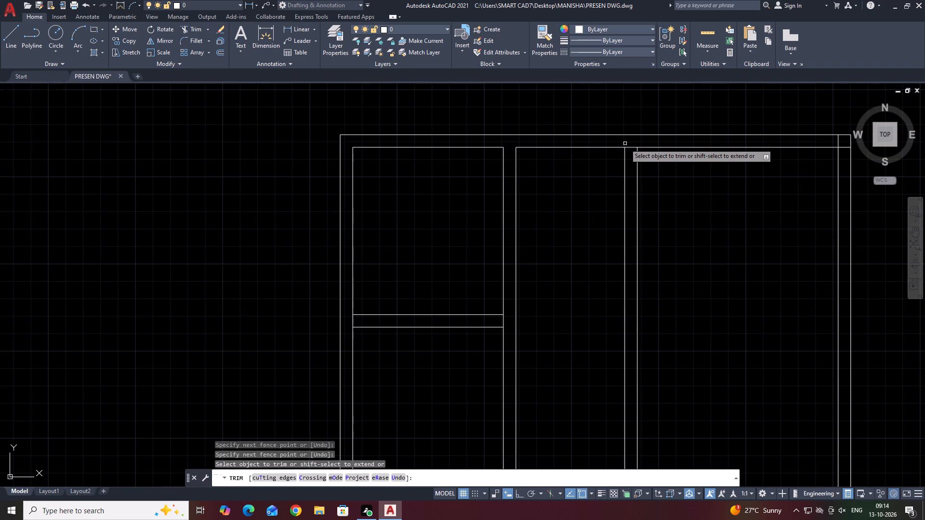
click(630, 146)
key(Escape)
Offset the inner top wall line of the narrow middle bay 6'6" downward.
click(615, 142)
click(608, 151)
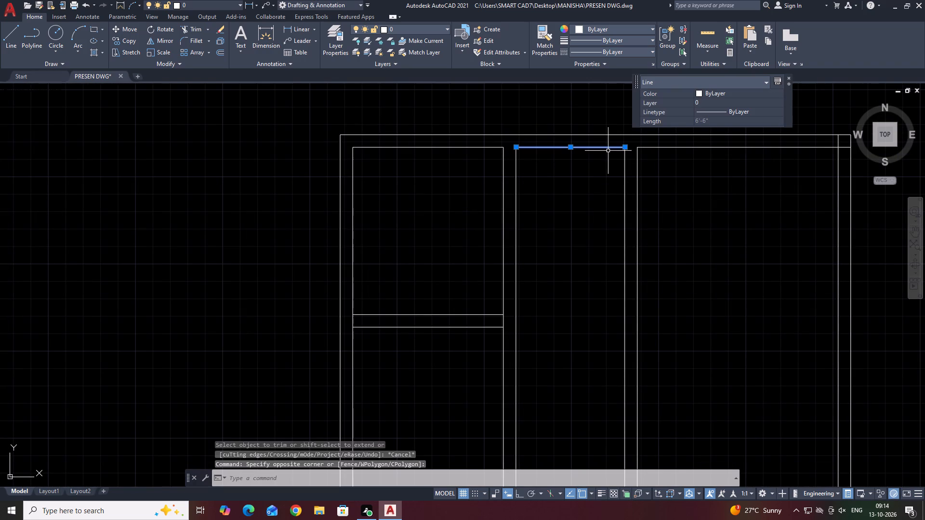
text(O)
key(space)
middle_drag(605, 152, 529, 198)
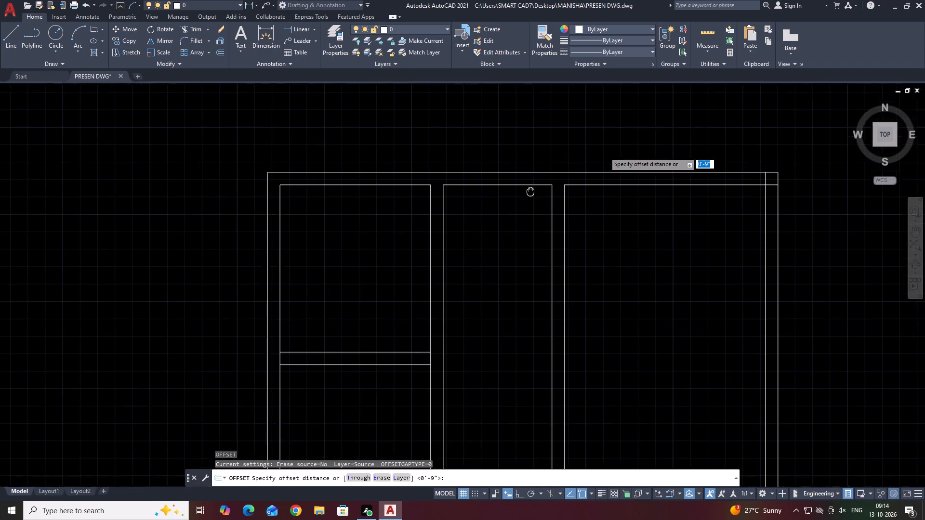
middle_drag(529, 198, 528, 206)
text(6'6)
key(Return)
click(462, 290)
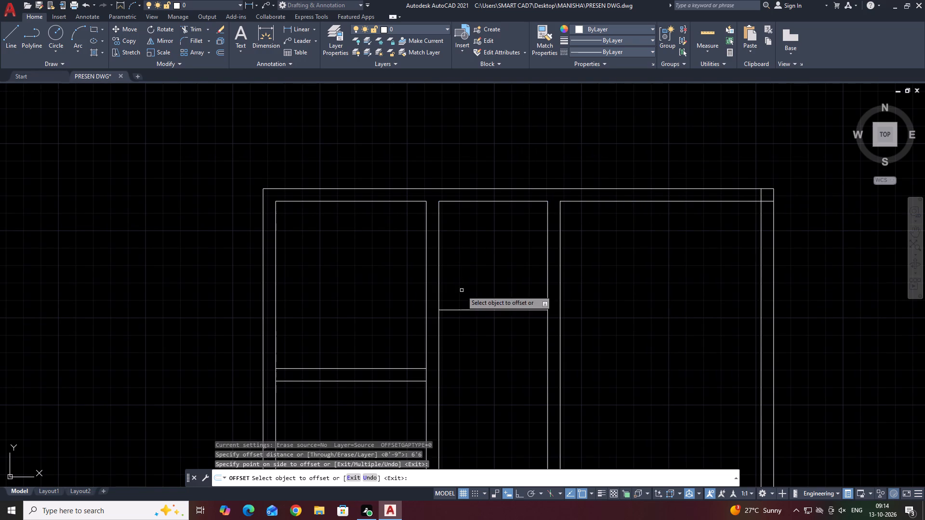
key(Escape)
Offset the new horizontal line in the middle bay 9" downward to form a cross wall.
click(497, 310)
text(O 9)
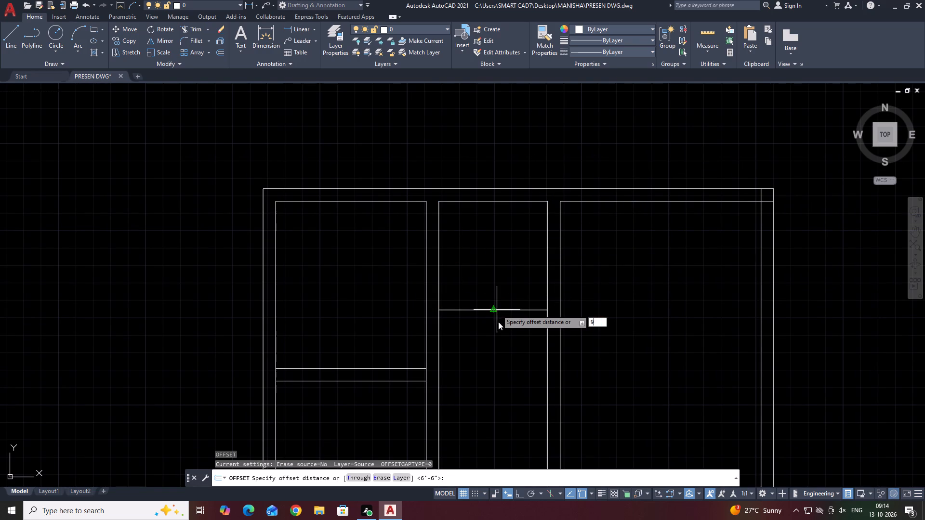
key(space)
click(494, 335)
key(Escape)
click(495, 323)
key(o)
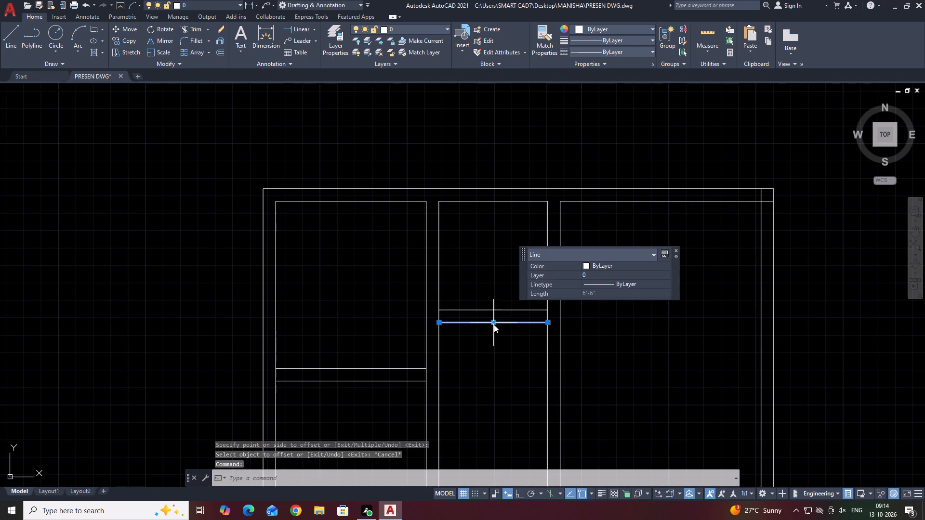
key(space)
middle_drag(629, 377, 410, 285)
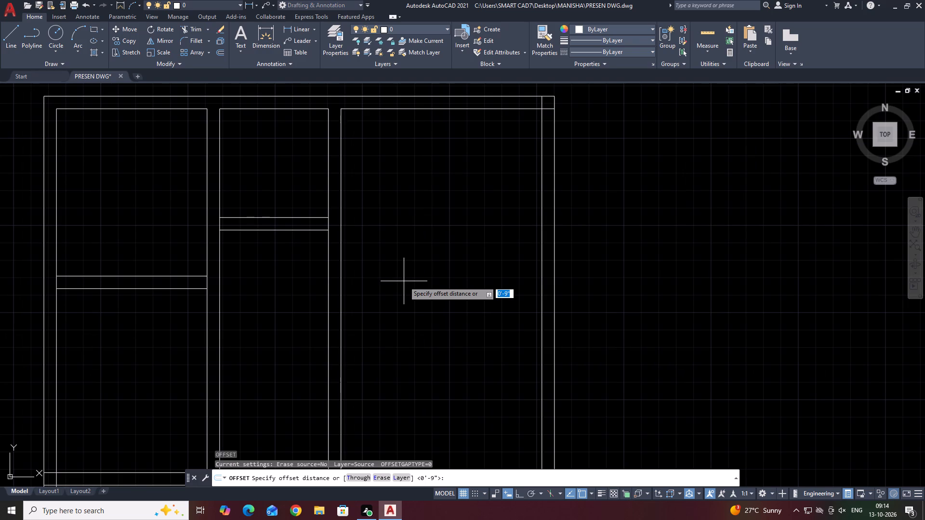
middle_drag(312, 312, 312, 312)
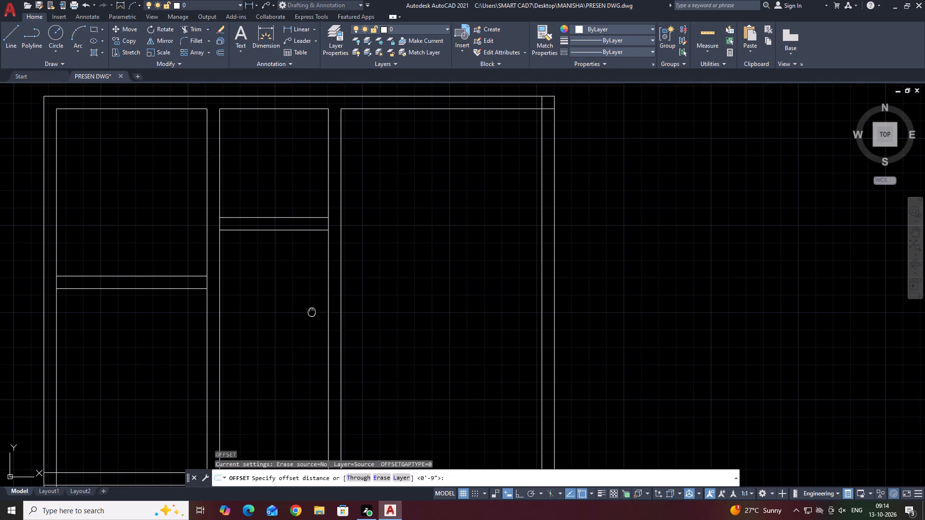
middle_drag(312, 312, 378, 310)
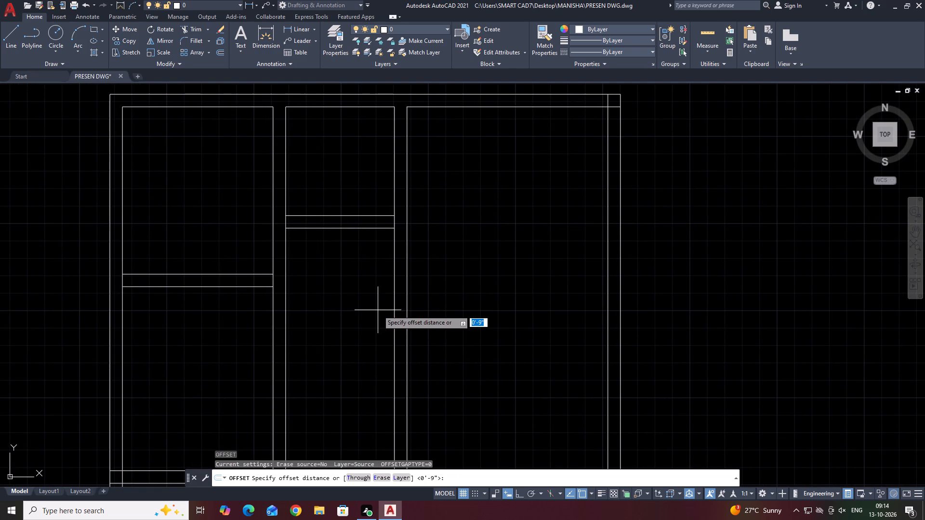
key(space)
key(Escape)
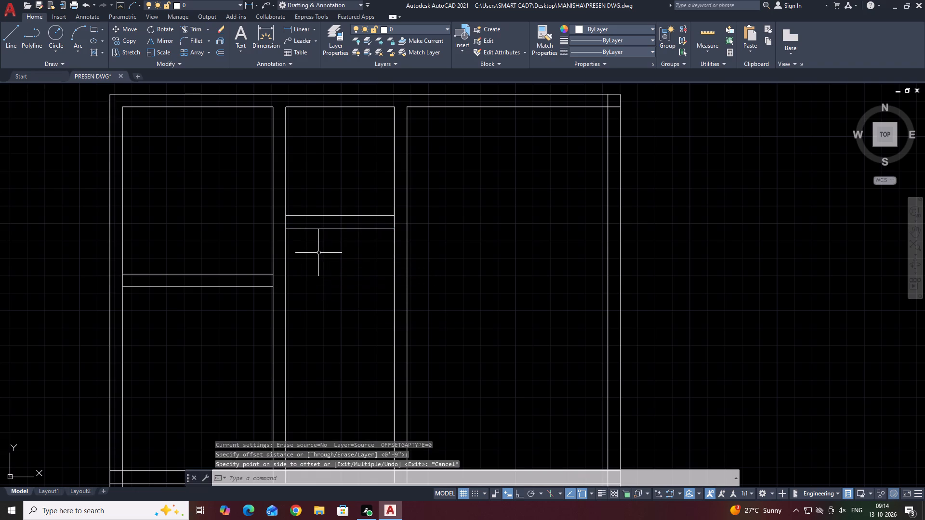
Extend both lines of the middle bay's cross wall in both directions to the far faces of the adjoining vertical walls.
key(e)
key(x)
key(v)
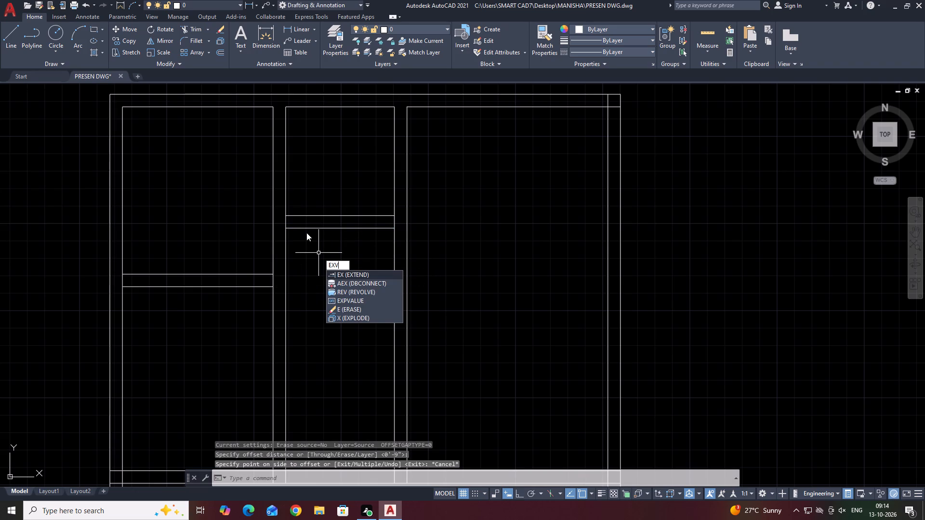
key(BackSpace)
key(space)
click(330, 189)
click(304, 241)
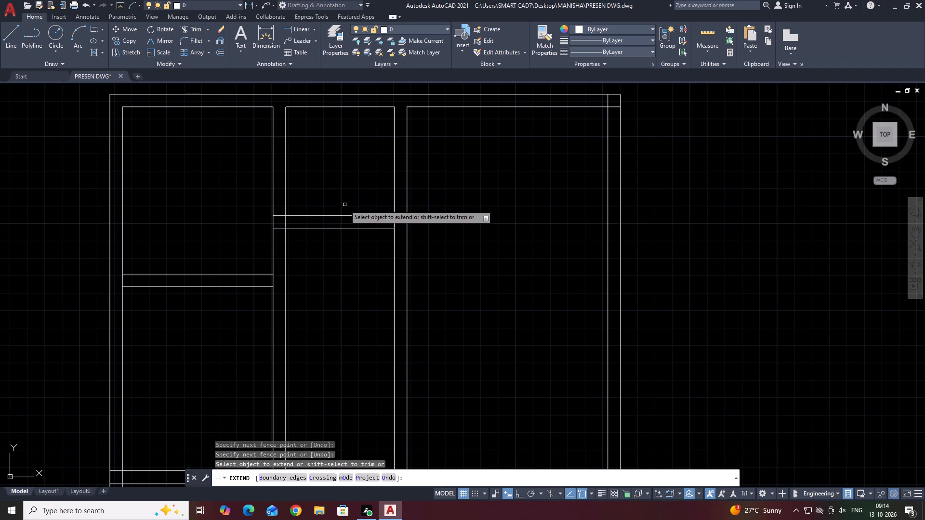
click(355, 182)
click(384, 268)
key(Escape)
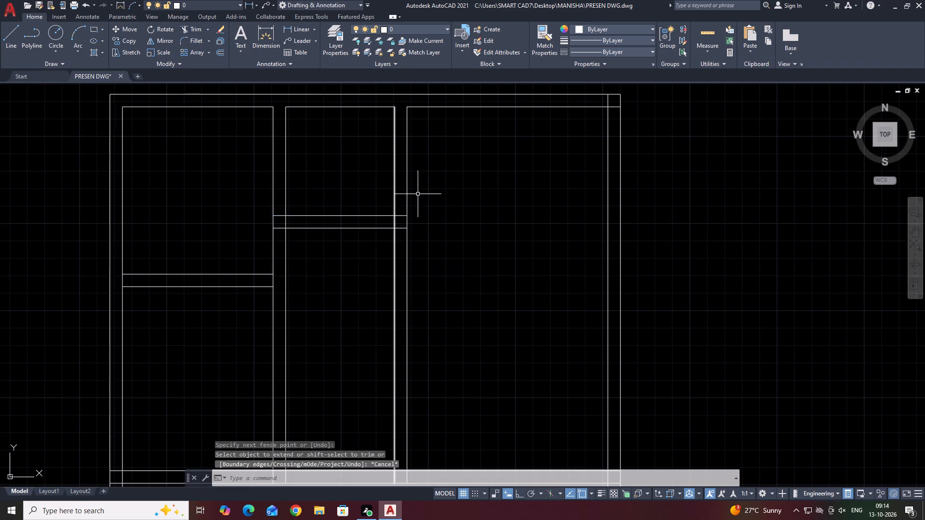
Trim the overlapping inner wall lines at the plan's top right outer corner.
middle_drag(423, 195, 353, 280)
key(t)
key(r)
key(space)
middle_drag(596, 289, 547, 289)
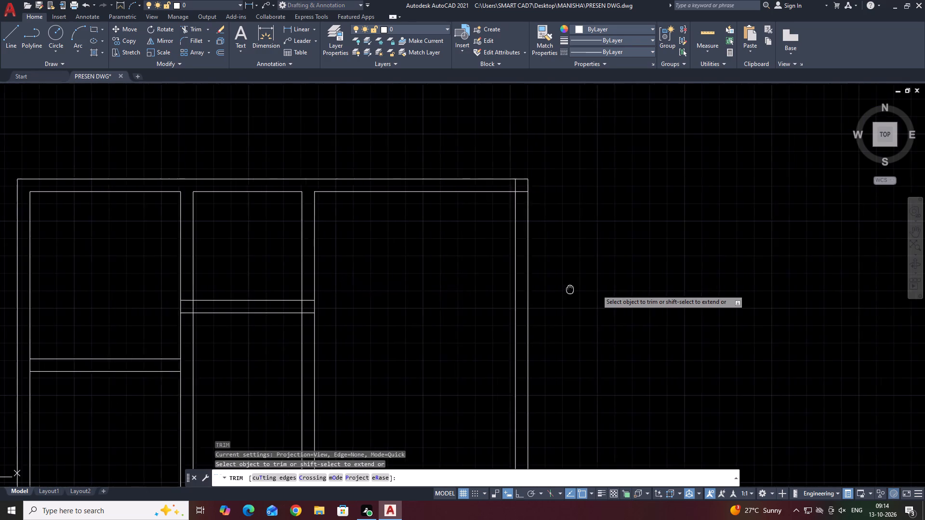
middle_drag(547, 289, 403, 299)
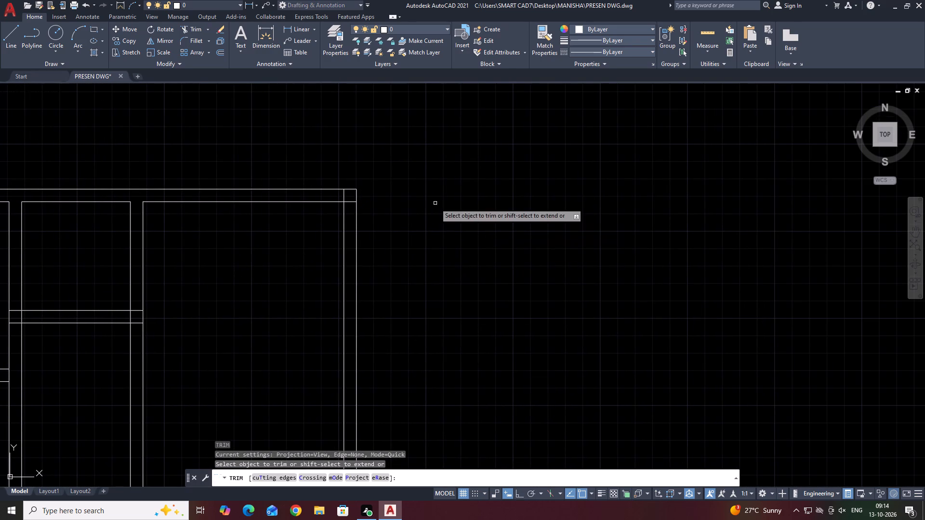
scroll(291, 187, up, 2)
scroll(531, 271, up, 1)
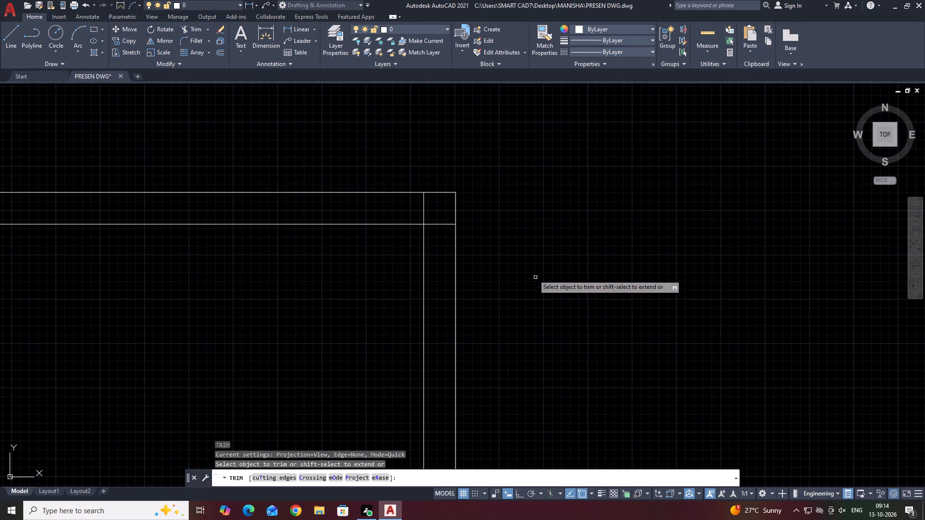
click(352, 177)
click(392, 212)
key(Escape)
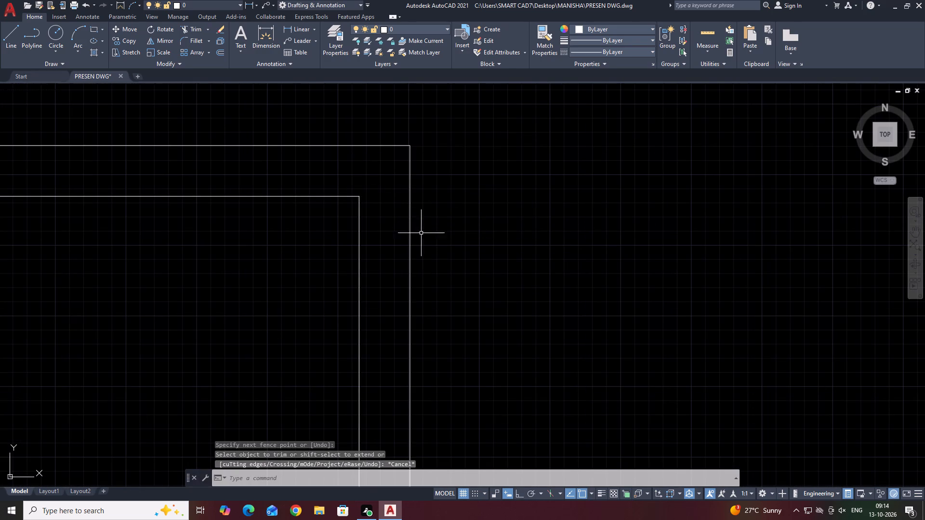
Offset the inner top wall line of the upper right room 10' downward.
scroll(423, 235, down, 4)
middle_drag(377, 262, 484, 265)
click(472, 232)
click(466, 239)
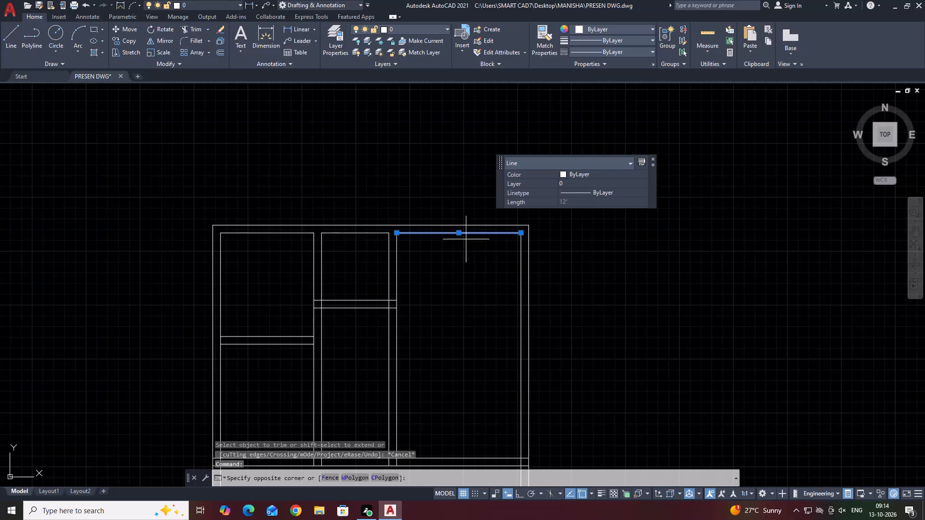
click(458, 265)
key(o)
key(space)
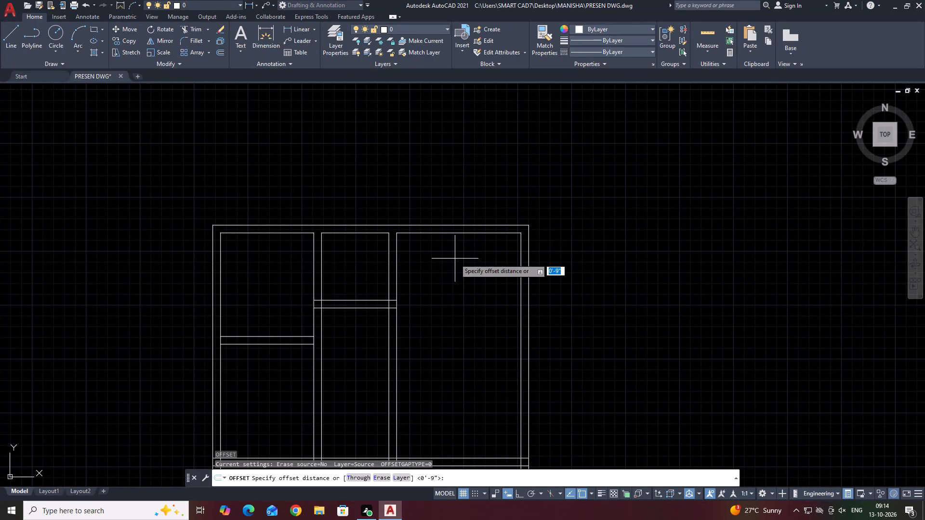
text(10')
key(Return)
click(476, 483)
key(Escape)
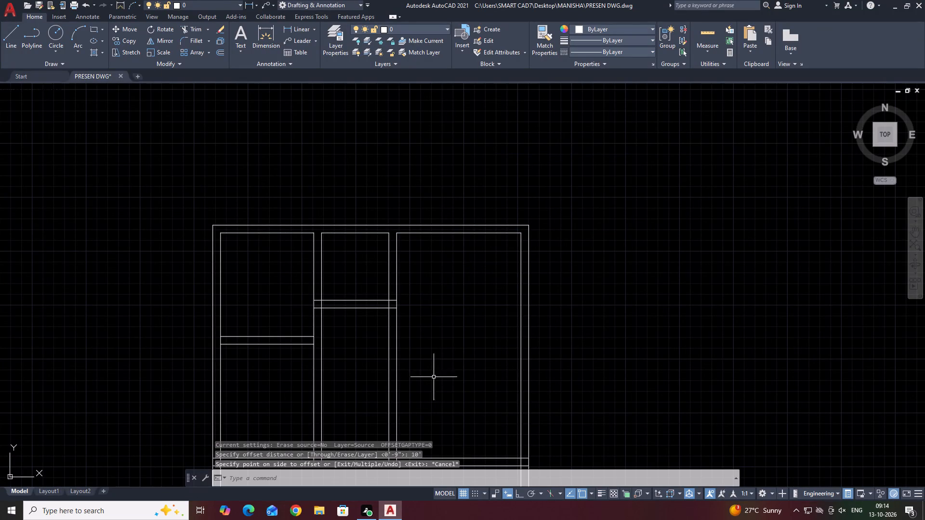
key(space)
key(space)
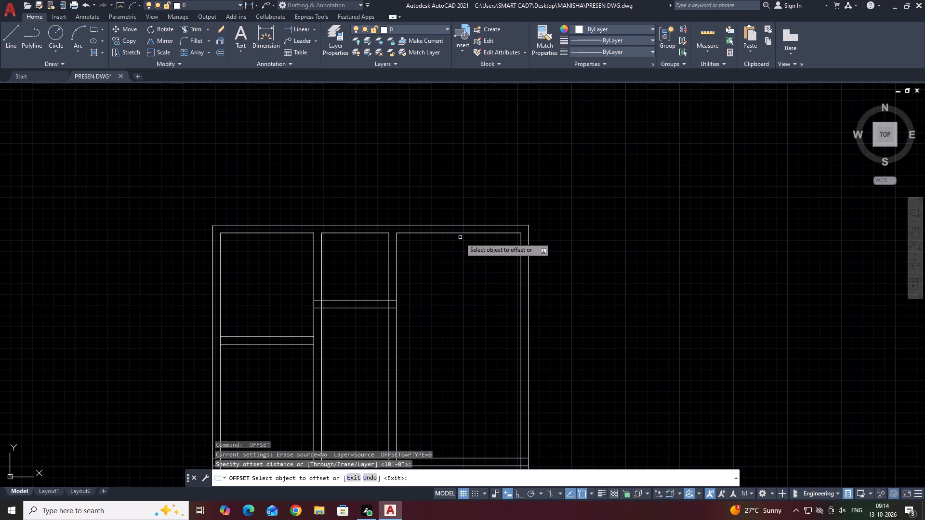
click(461, 233)
click(470, 312)
key(Escape)
Offset the new horizontal line in the upper right room 9" downward to form a cross wall.
click(466, 311)
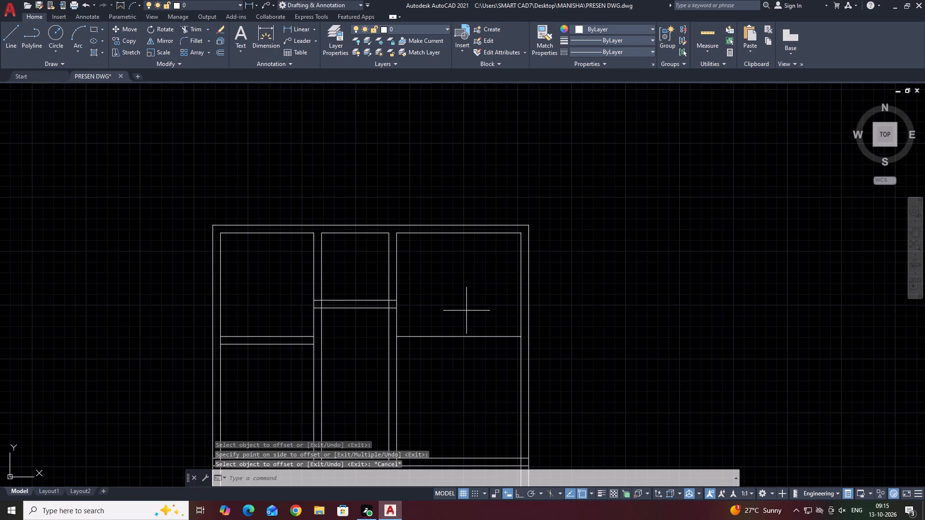
click(465, 352)
middle_drag(471, 352, 470, 359)
key(o)
key(space)
key(9)
key(space)
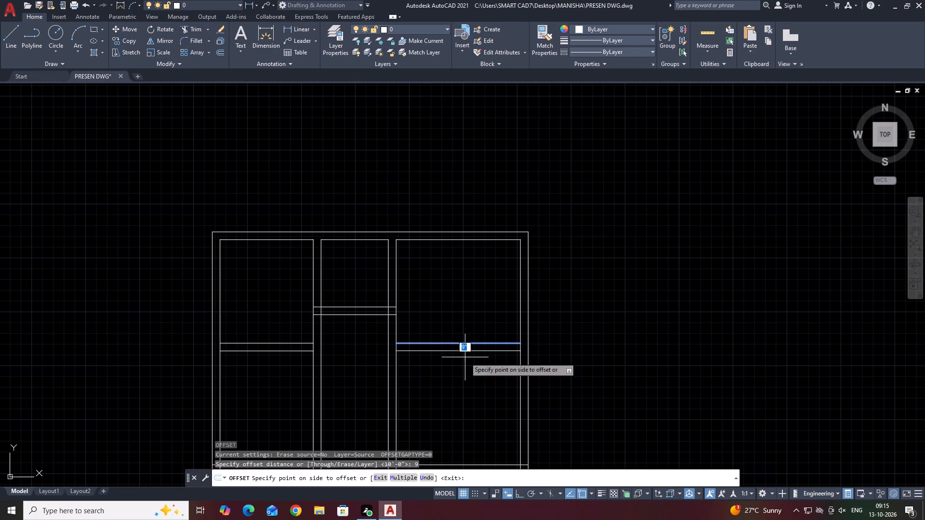
click(463, 385)
key(Escape)
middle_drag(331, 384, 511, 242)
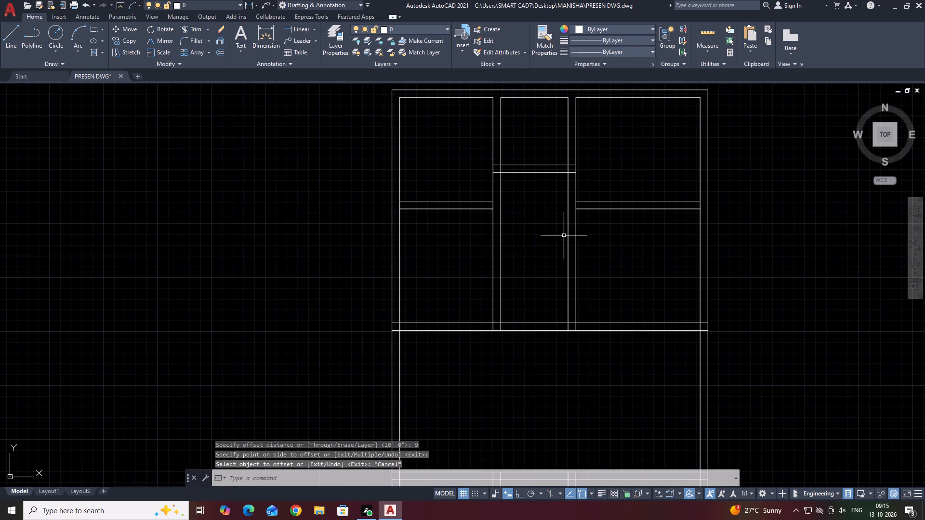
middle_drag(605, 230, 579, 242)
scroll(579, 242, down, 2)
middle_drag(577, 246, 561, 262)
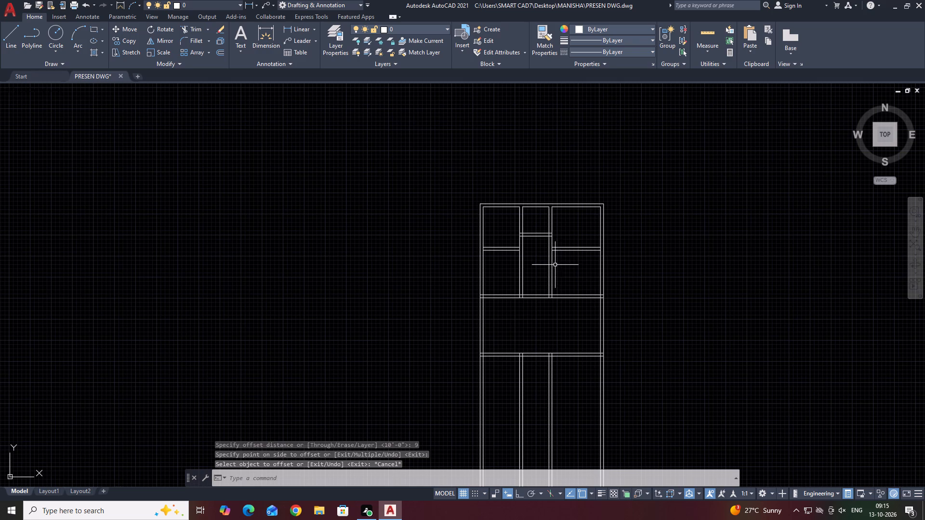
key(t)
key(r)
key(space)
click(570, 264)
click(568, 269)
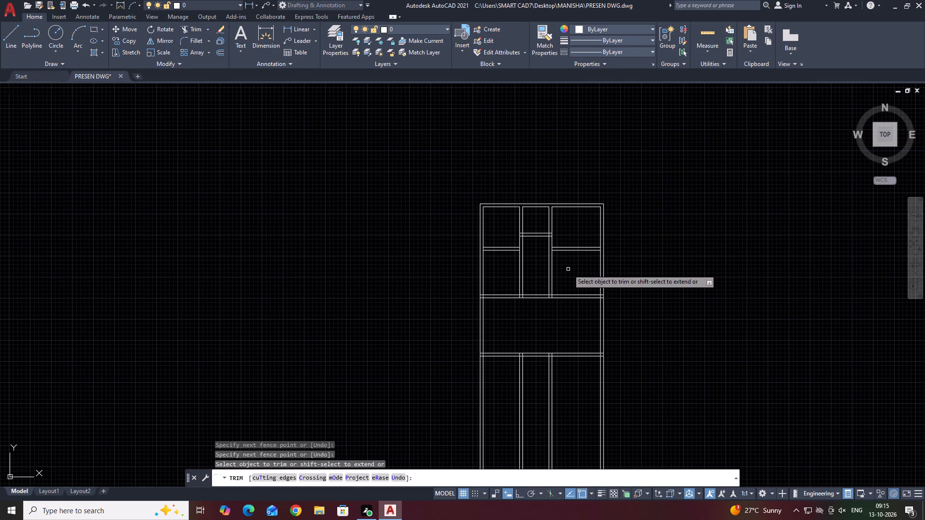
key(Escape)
Extend the cross wall lines of the upper right and upper left rooms across the vertical walls to their faces on the middle bay.
text(EX)
key(space)
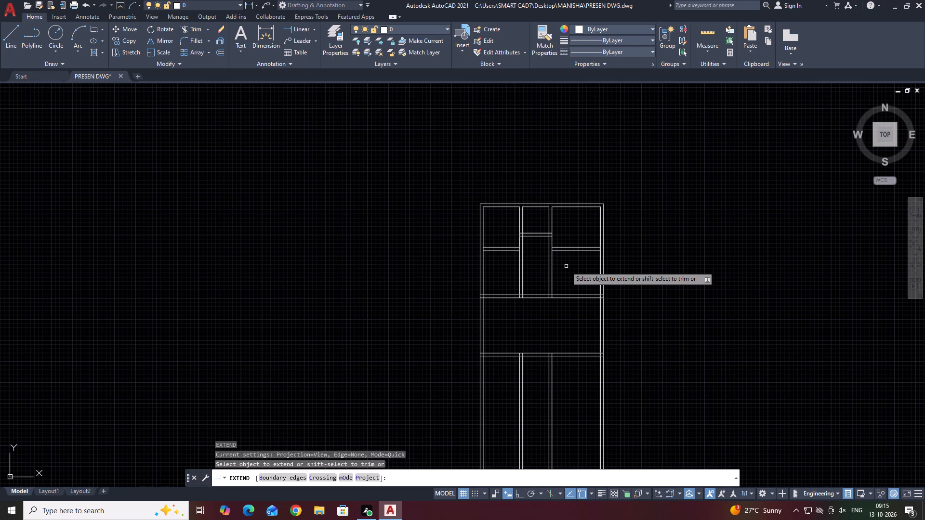
scroll(568, 267, up, 2)
click(568, 163)
click(563, 252)
click(422, 193)
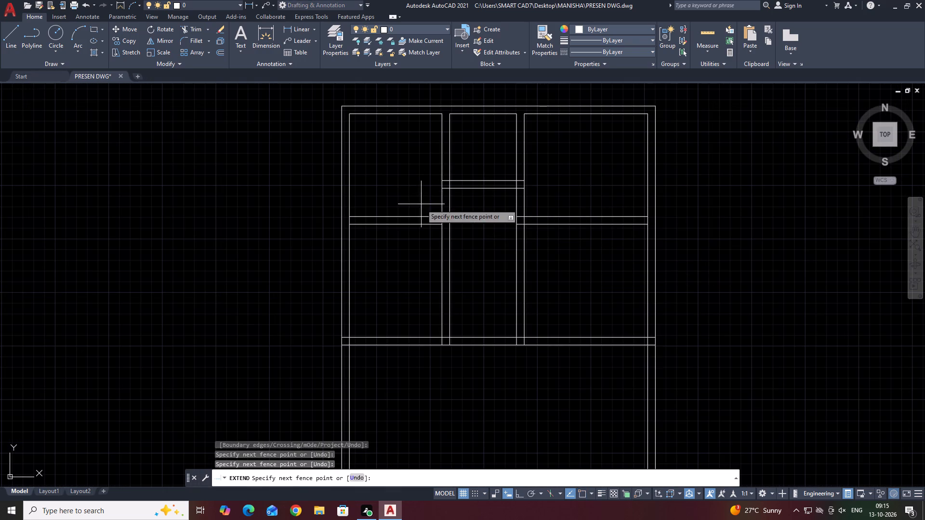
click(431, 247)
key(Escape)
Trim the two interior vertical wall pairs from below the side rooms' cross walls down through the upper full-width cross wall.
text(TR)
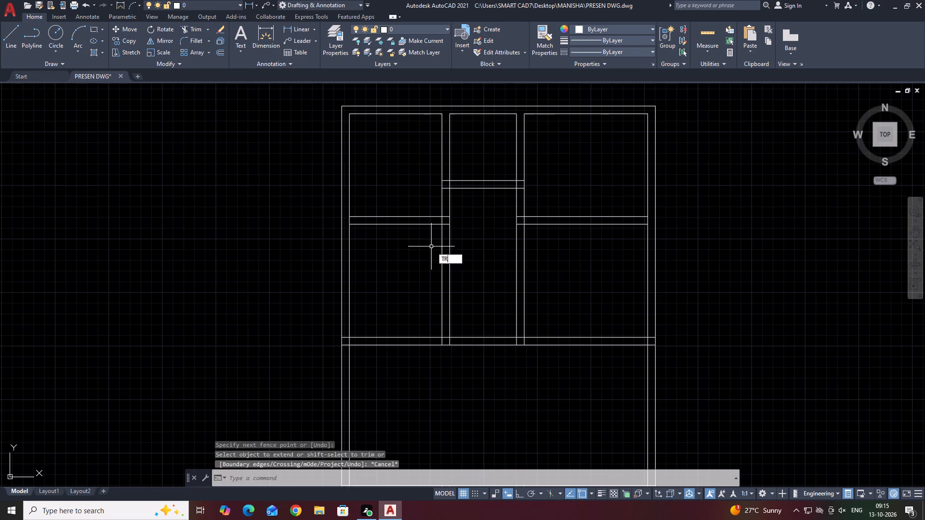
key(space)
click(630, 288)
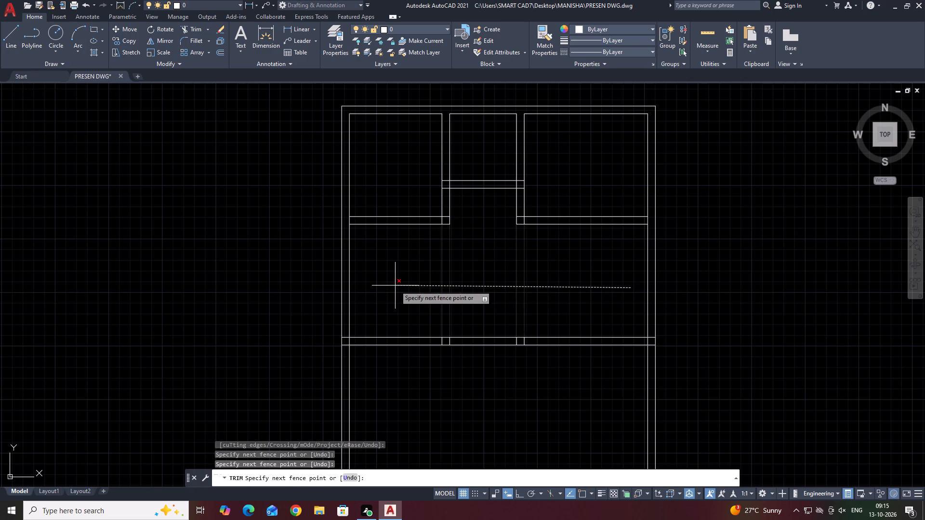
click(395, 286)
scroll(438, 343, up, 2)
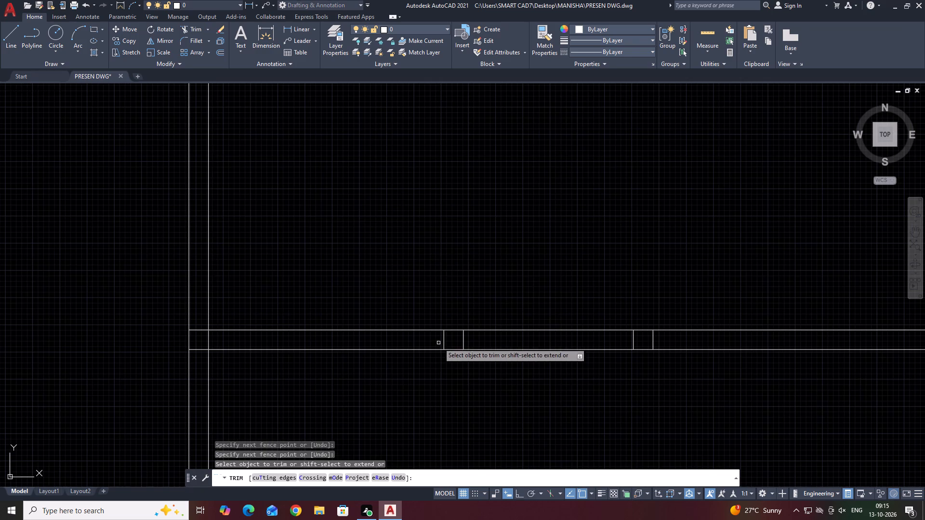
click(434, 340)
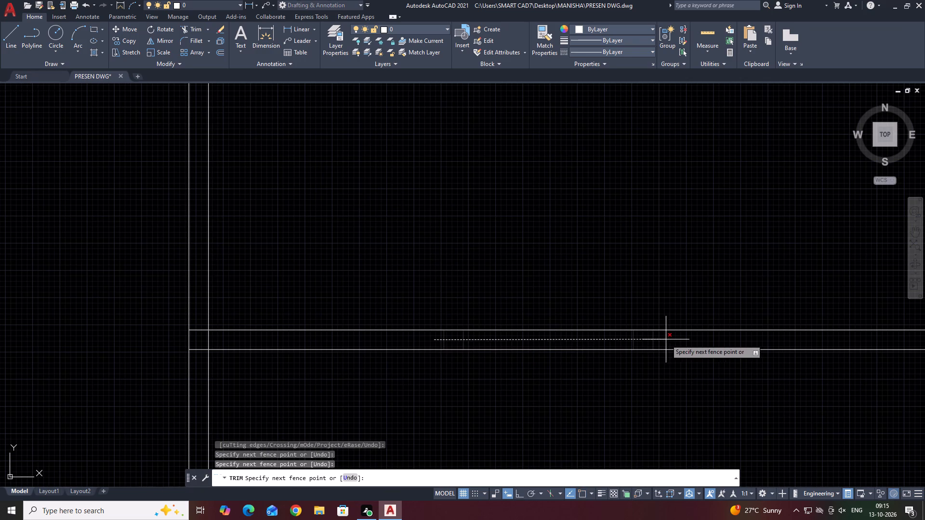
click(669, 339)
key(Escape)
scroll(488, 342, down, 3)
middle_drag(569, 342, 451, 312)
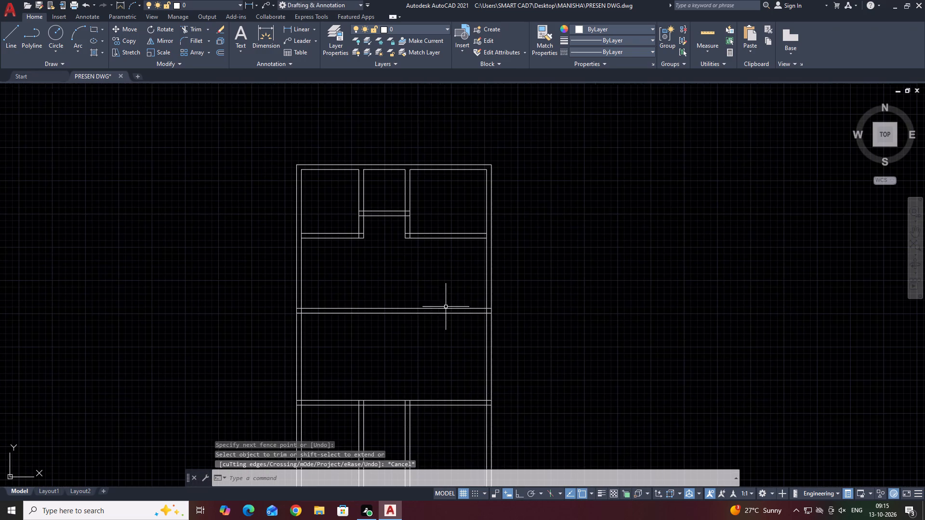
Measure the spacing between the upper rooms' cross walls and the upper full-width cross wall with Quick measure.
middle_drag(491, 283, 443, 277)
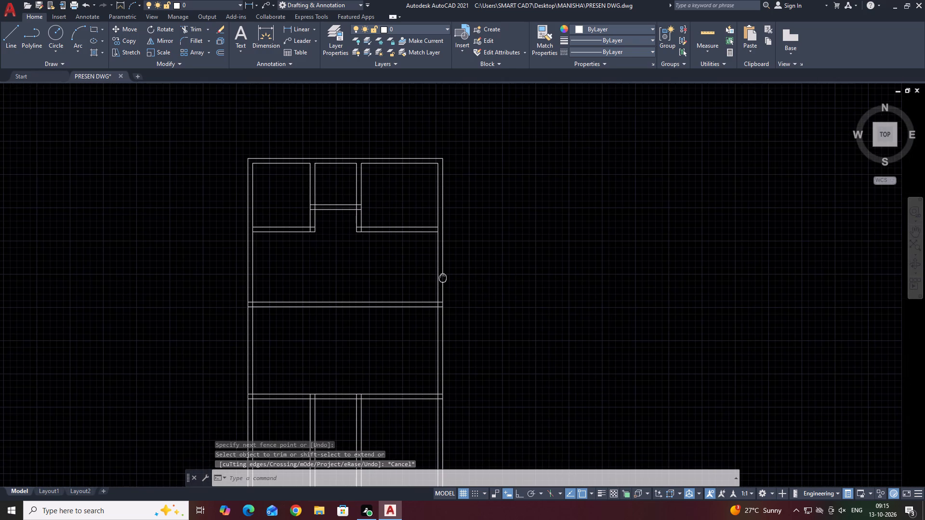
middle_drag(443, 277, 466, 274)
scroll(449, 317, down, 1)
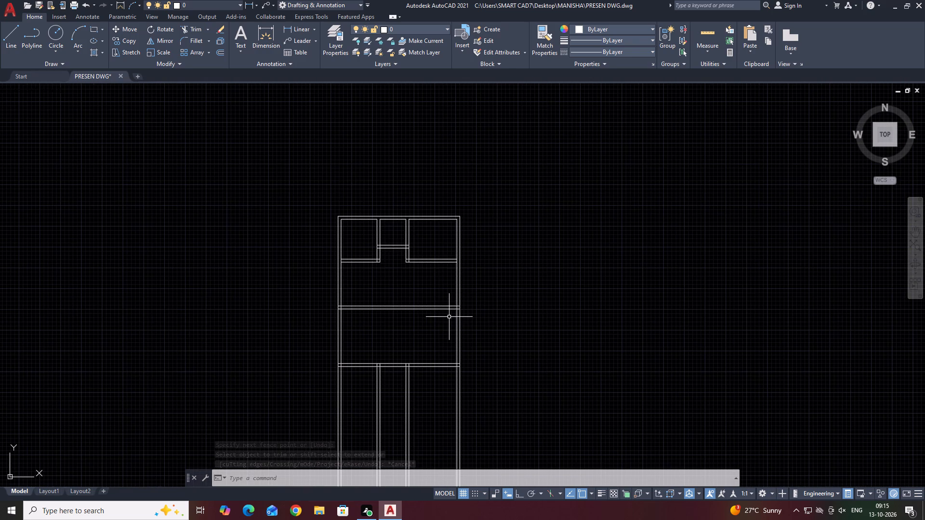
middle_drag(339, 329, 491, 223)
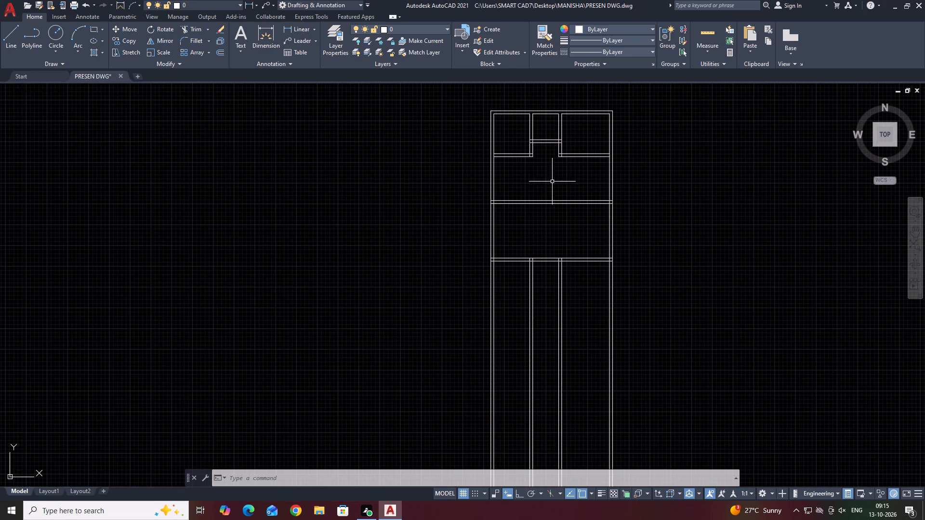
click(698, 30)
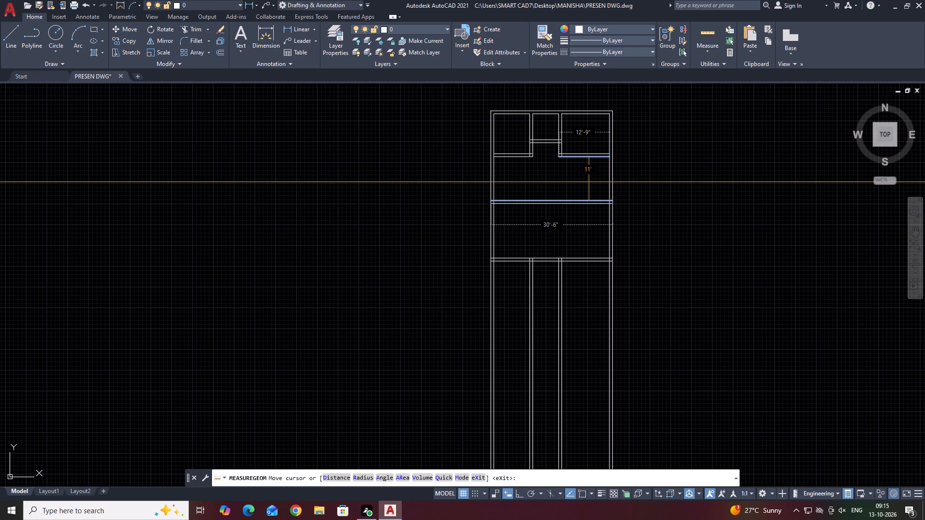
key(Escape)
Erase the lower full-width cross wall's two lines and the two interior vertical wall pairs running down from it.
middle_drag(500, 258, 475, 261)
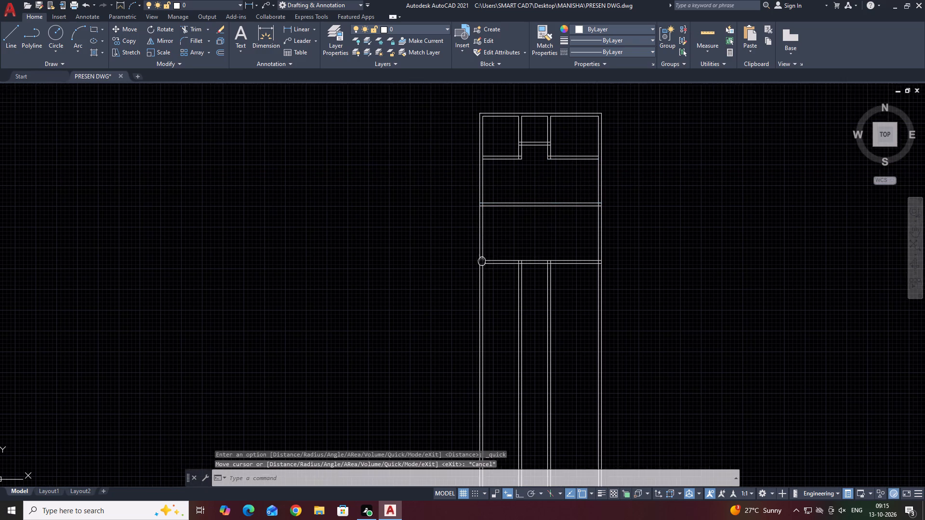
middle_drag(475, 261, 468, 255)
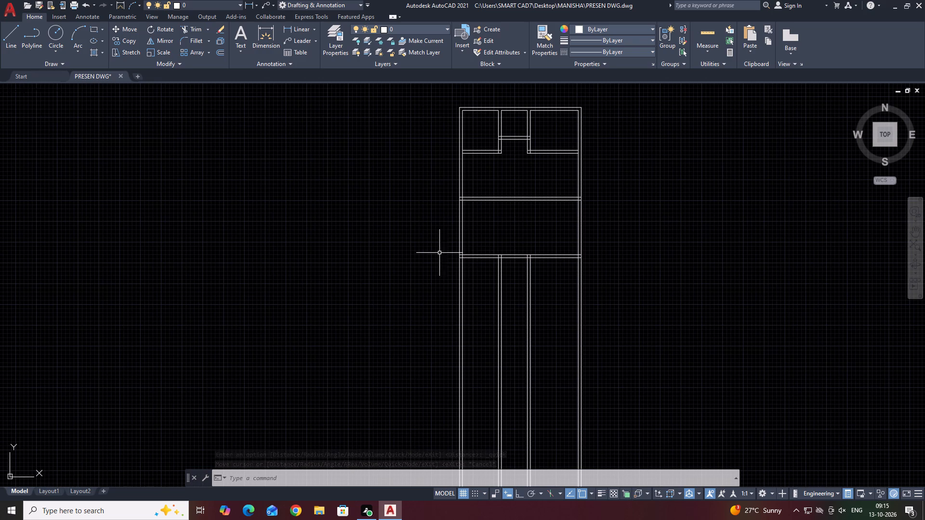
click(553, 228)
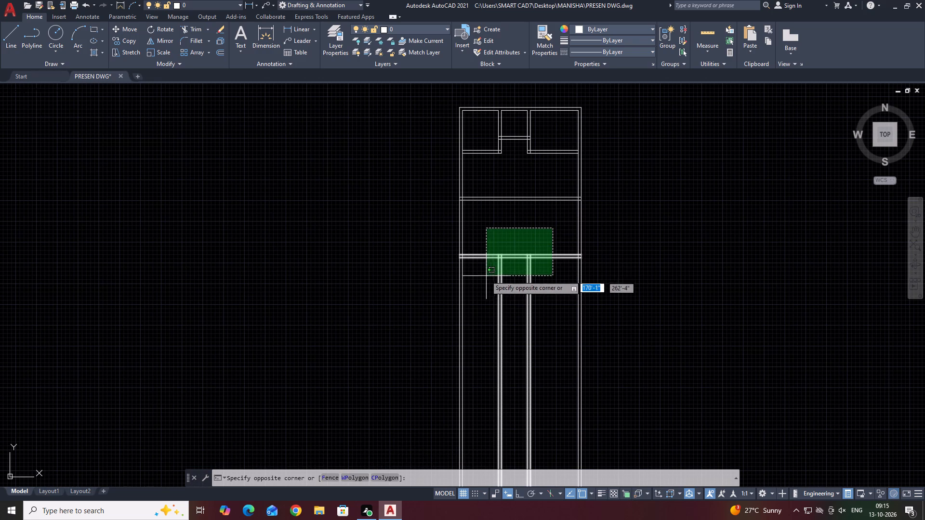
click(481, 272)
middle_drag(546, 265, 535, 267)
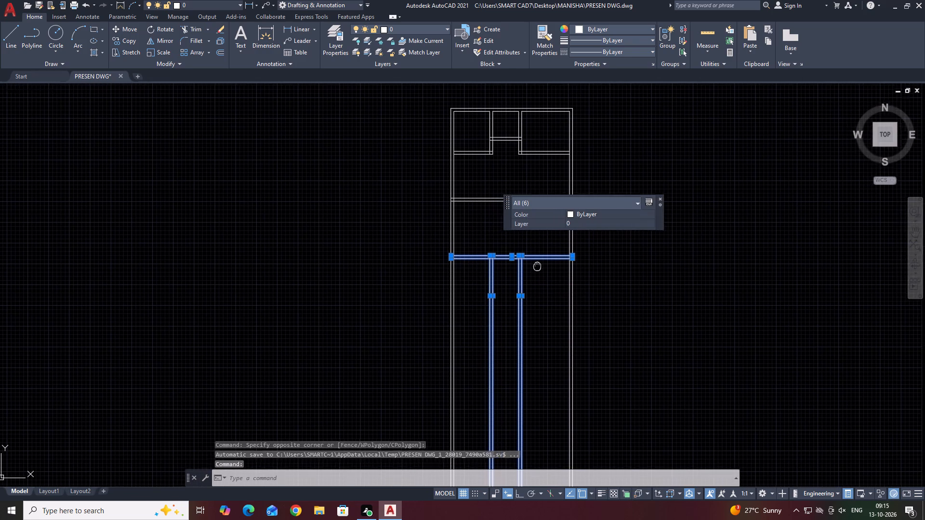
middle_drag(535, 267, 505, 287)
key(Delete)
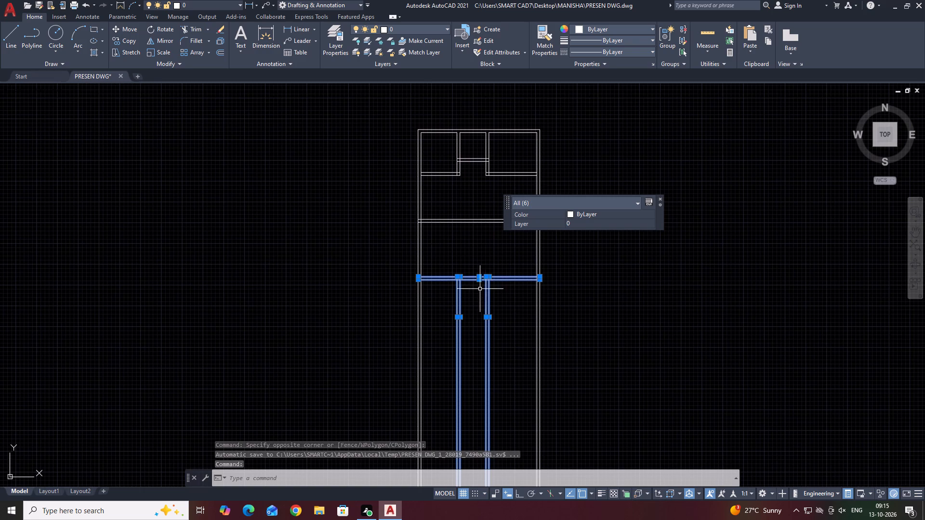
scroll(494, 344, down, 1)
key(Delete)
Trim the overlapping line segments where the remaining full-width cross wall meets the left outer wall.
scroll(449, 269, up, 3)
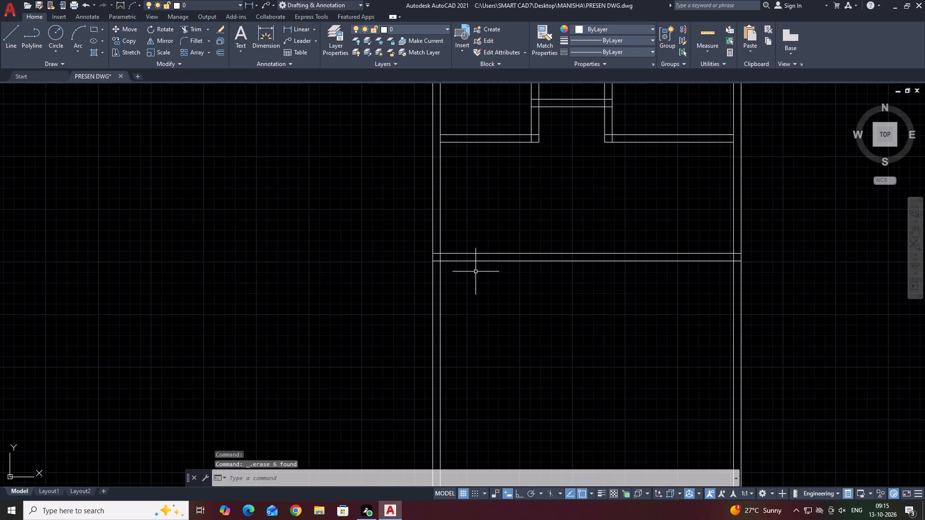
click(482, 259)
key(Escape)
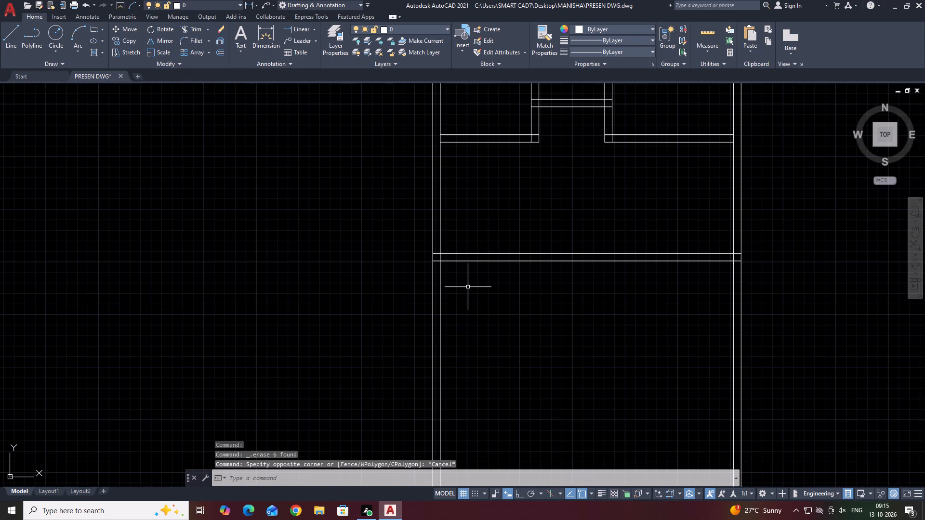
key(r)
key(Escape)
text(TR)
key(space)
scroll(444, 256, up, 5)
click(393, 286)
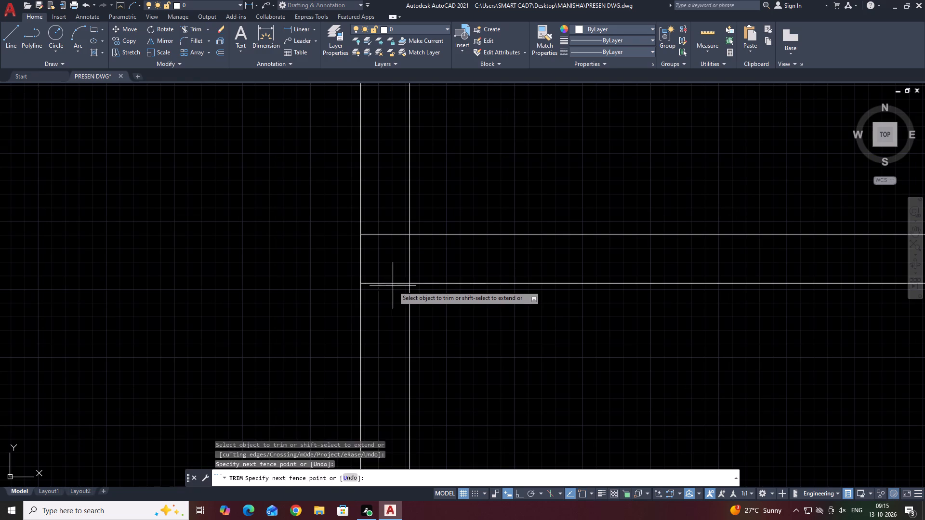
click(425, 251)
key(Escape)
Offset the left outer wall's inner line below the full-width cross wall 12' to the right.
click(408, 304)
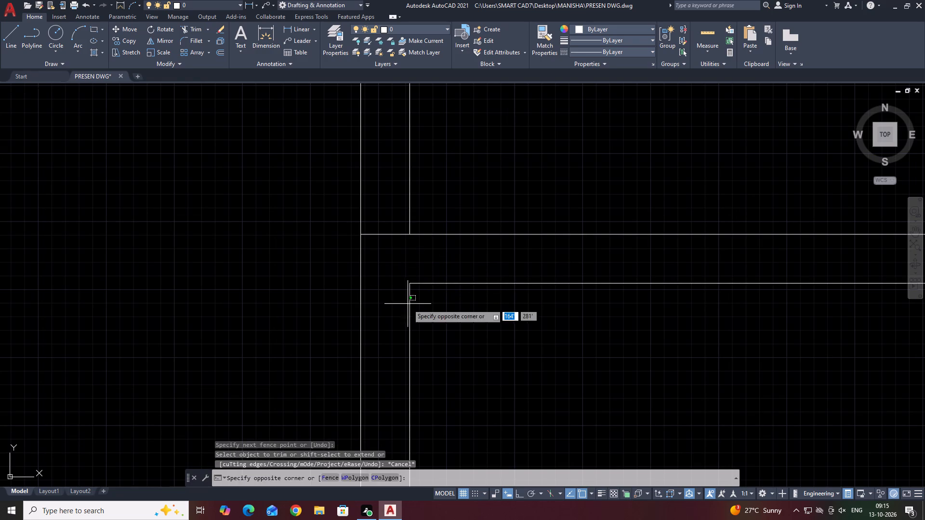
click(415, 298)
click(408, 304)
click(397, 326)
click(412, 304)
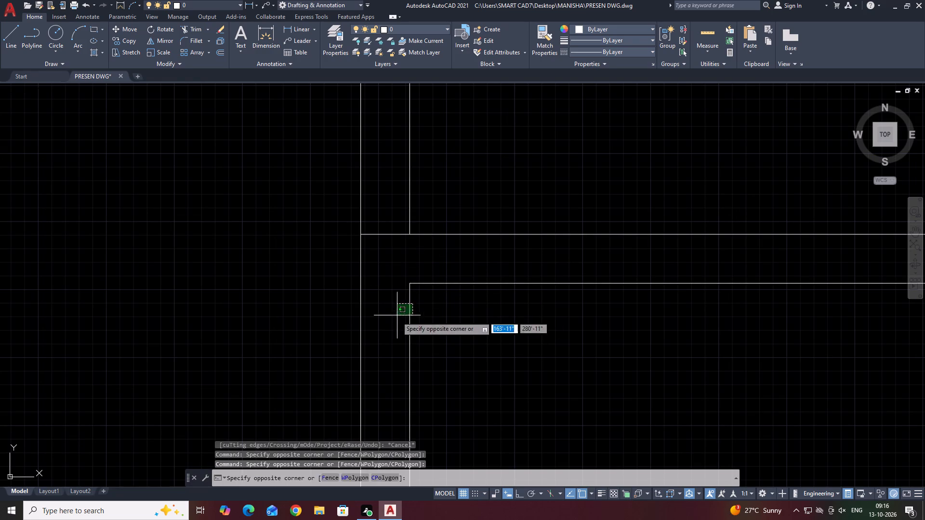
click(395, 318)
middle_drag(425, 375, 422, 308)
text(O)
key(space)
middle_drag(479, 288, 377, 270)
scroll(376, 270, down, 1)
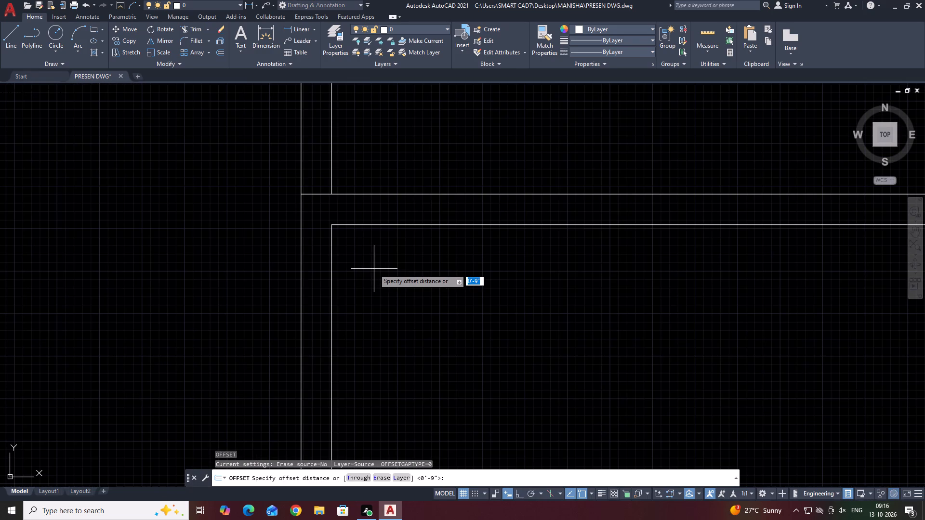
text(12')
key(Return)
scroll(403, 284, down, 5)
click(526, 299)
key(space)
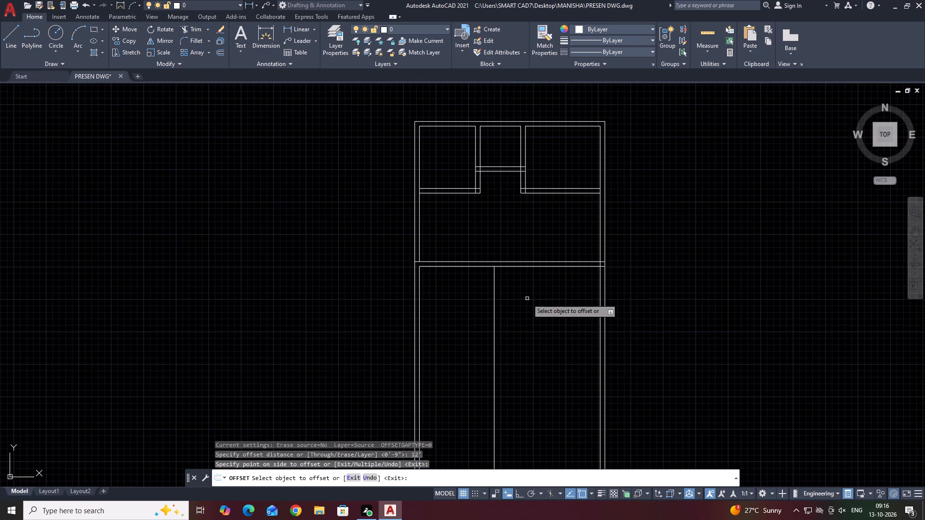
Offset the new vertical line below the cross wall 9" to the right to form a wall.
click(494, 294)
text(O 9)
click(545, 303)
key(Escape)
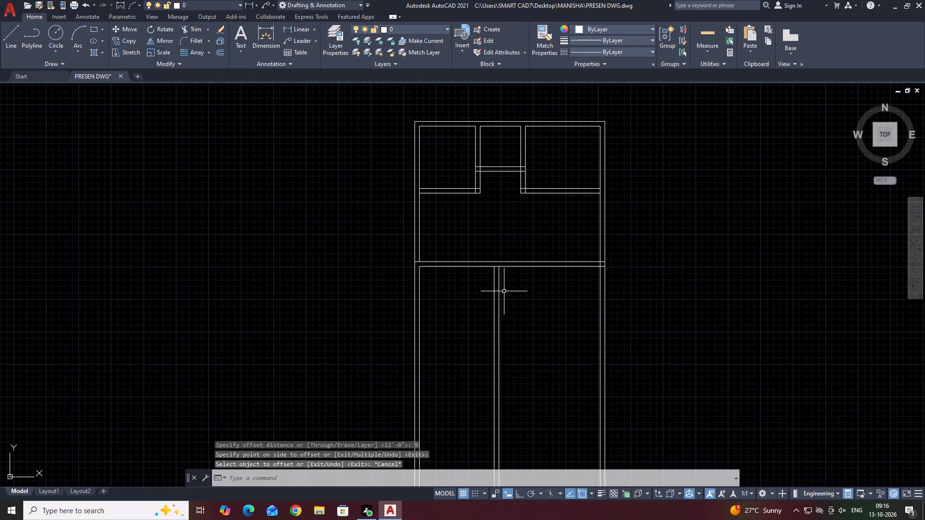
Offset the new interior wall's right face line 5' to the right.
click(498, 288)
key(space)
middle_drag(495, 310, 471, 310)
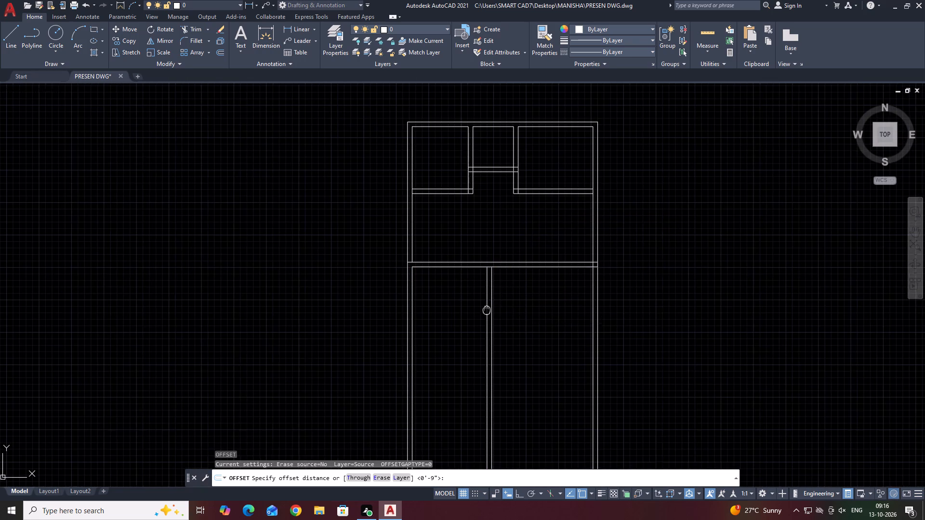
middle_drag(471, 310, 429, 315)
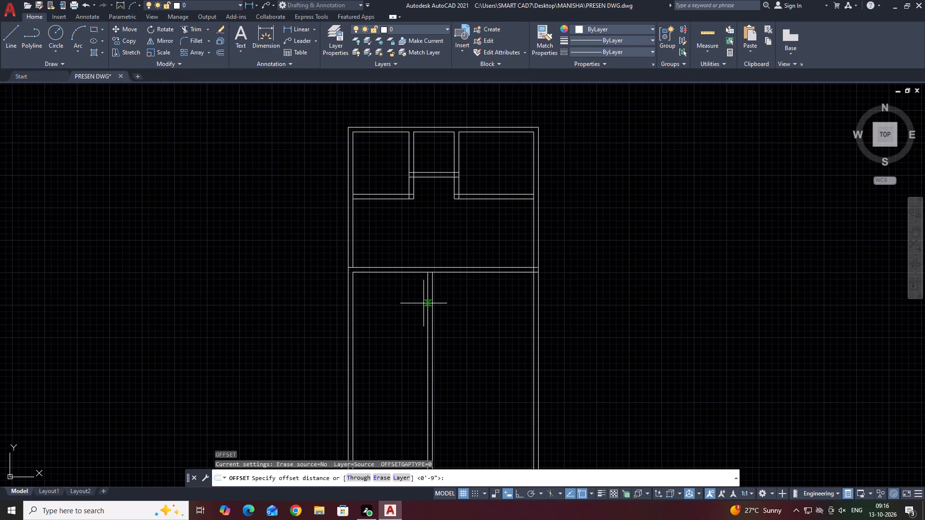
text(5')
key(Return)
click(541, 350)
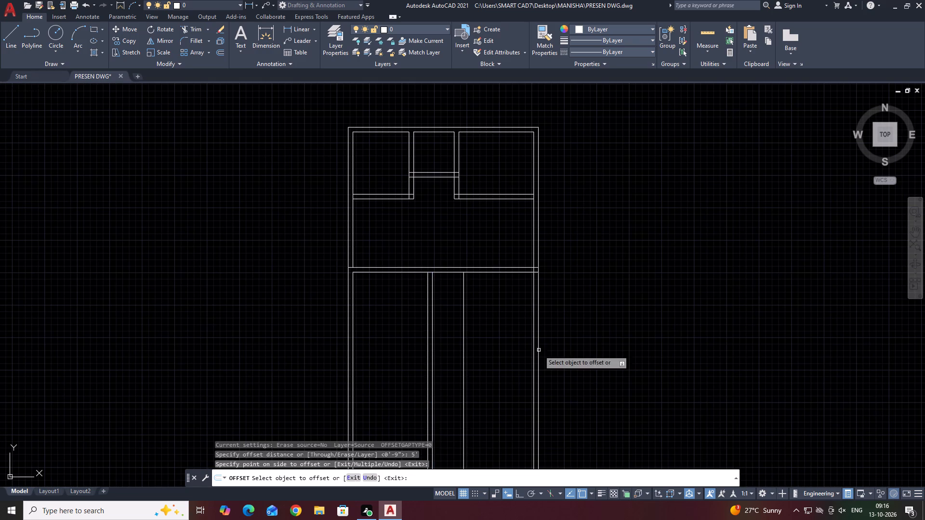
key(Escape)
Offset the newest vertical line 9" to the right to form the second interior wall below the cross wall.
click(463, 296)
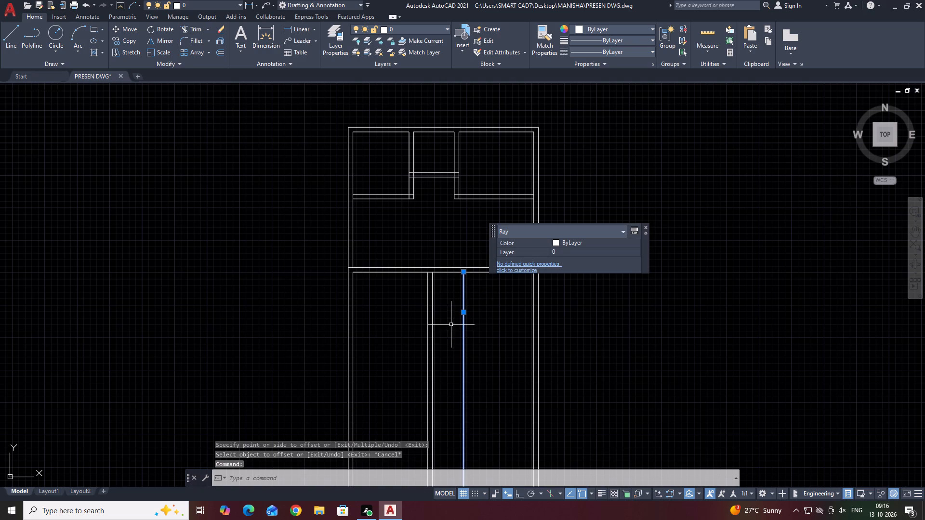
key(o)
key(9)
key(BackSpace)
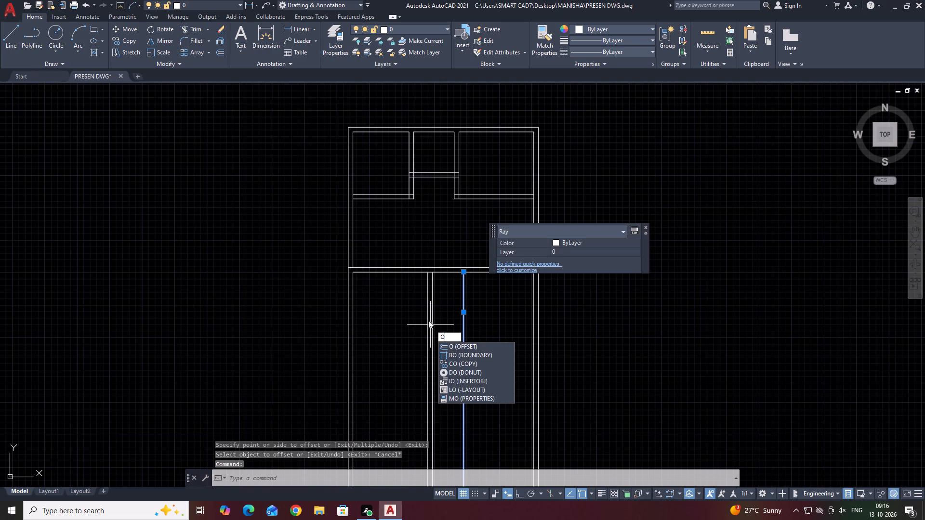
key(space)
text(9)
key(space)
click(608, 306)
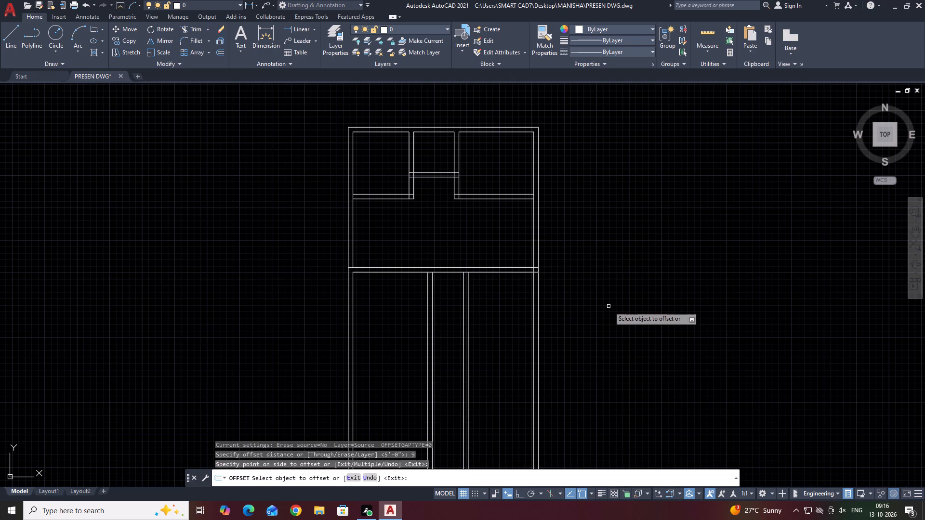
key(Escape)
Offset the second interior wall's right face line 10'6" to the right, toward the right outer wall.
click(468, 285)
middle_drag(511, 306, 505, 302)
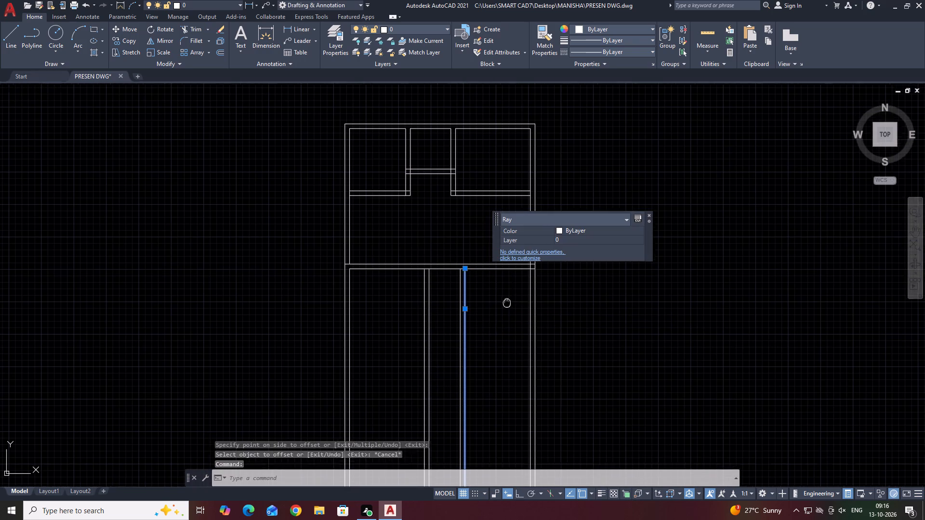
middle_drag(505, 302, 501, 301)
key(o)
key(space)
middle_drag(512, 307, 498, 312)
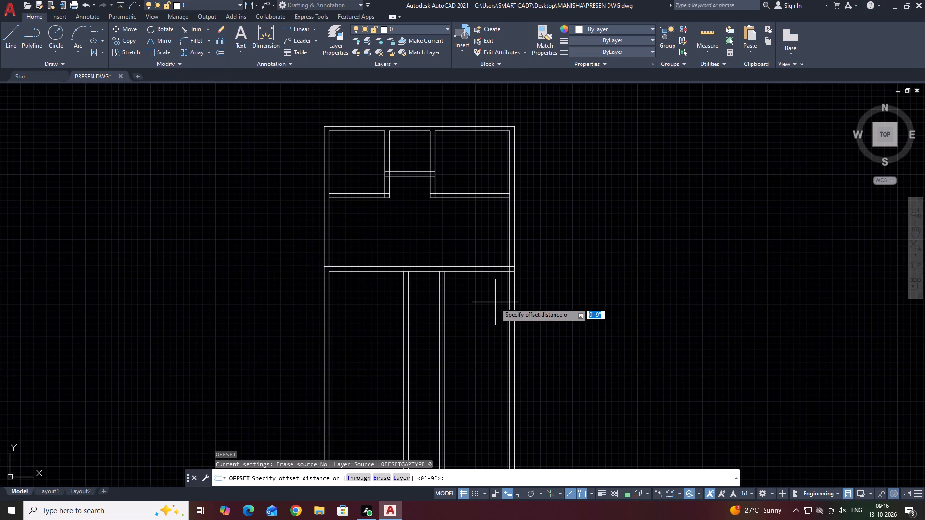
key(1)
key(0)
text('6)
key(Return)
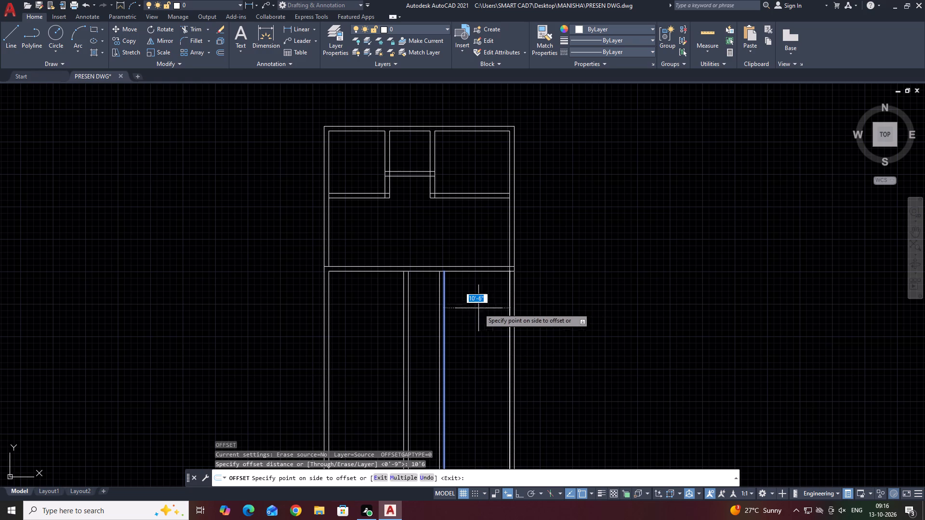
click(690, 317)
key(Escape)
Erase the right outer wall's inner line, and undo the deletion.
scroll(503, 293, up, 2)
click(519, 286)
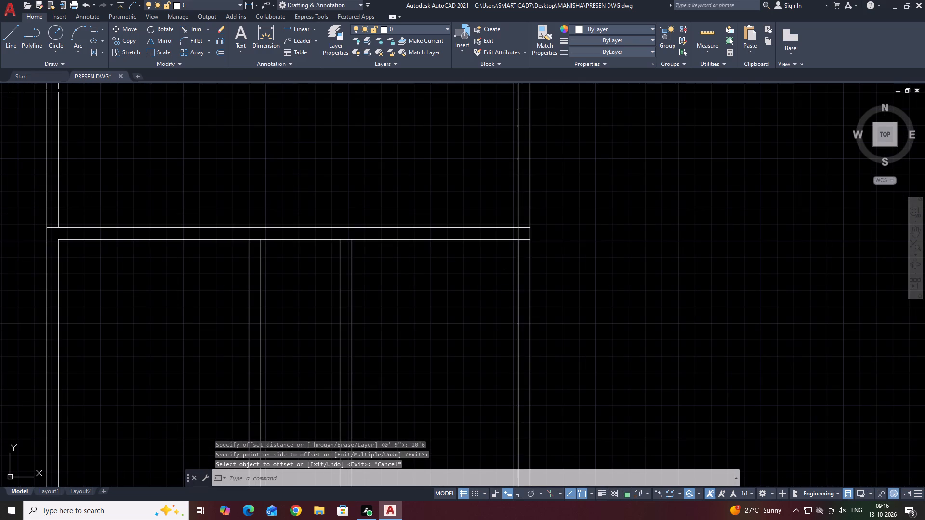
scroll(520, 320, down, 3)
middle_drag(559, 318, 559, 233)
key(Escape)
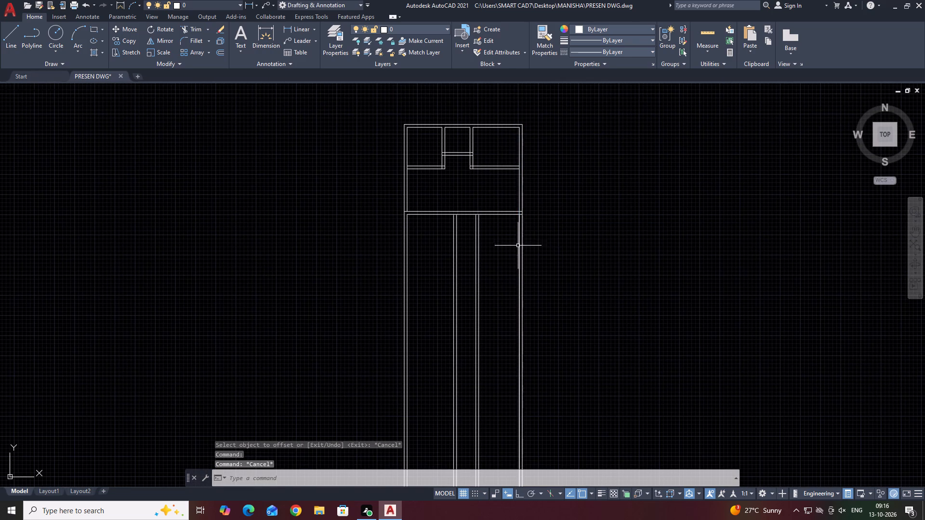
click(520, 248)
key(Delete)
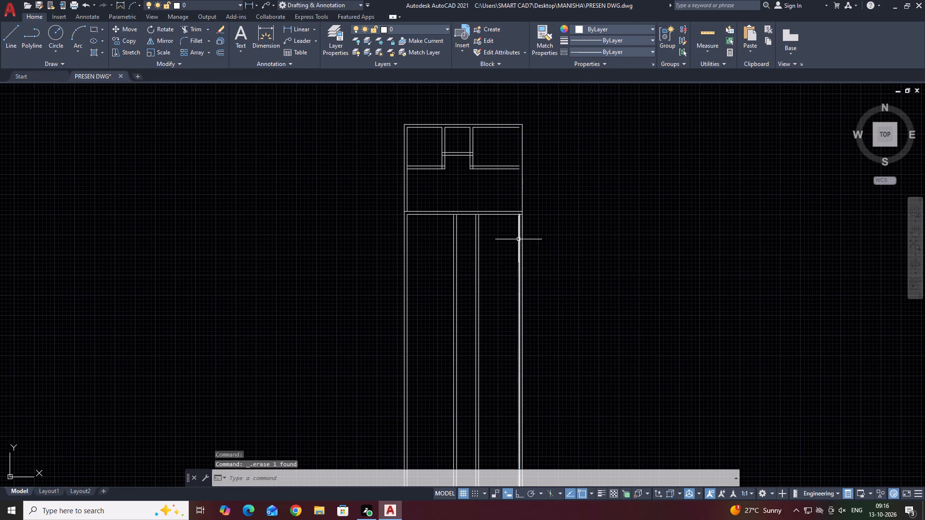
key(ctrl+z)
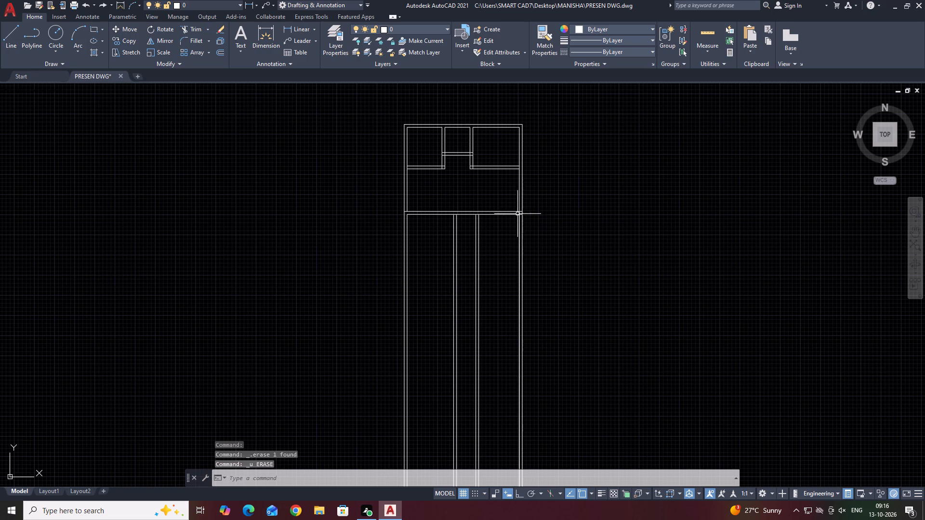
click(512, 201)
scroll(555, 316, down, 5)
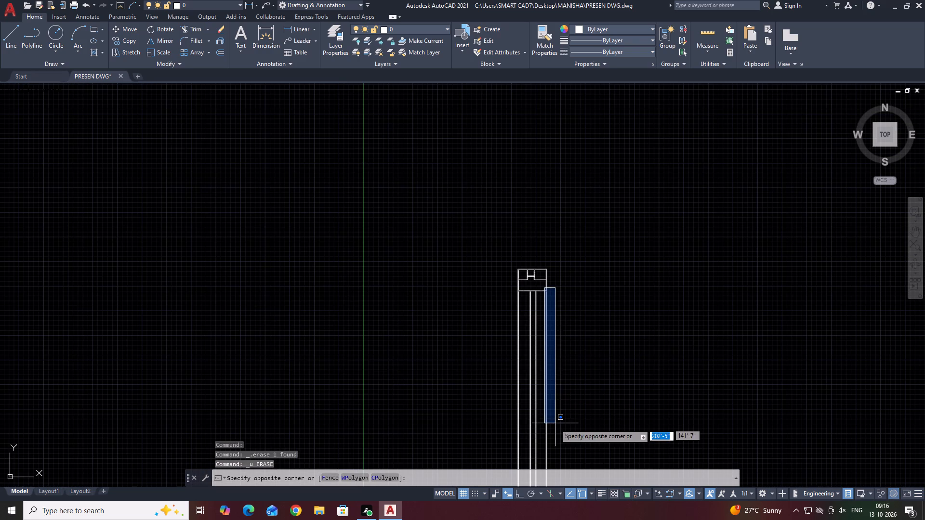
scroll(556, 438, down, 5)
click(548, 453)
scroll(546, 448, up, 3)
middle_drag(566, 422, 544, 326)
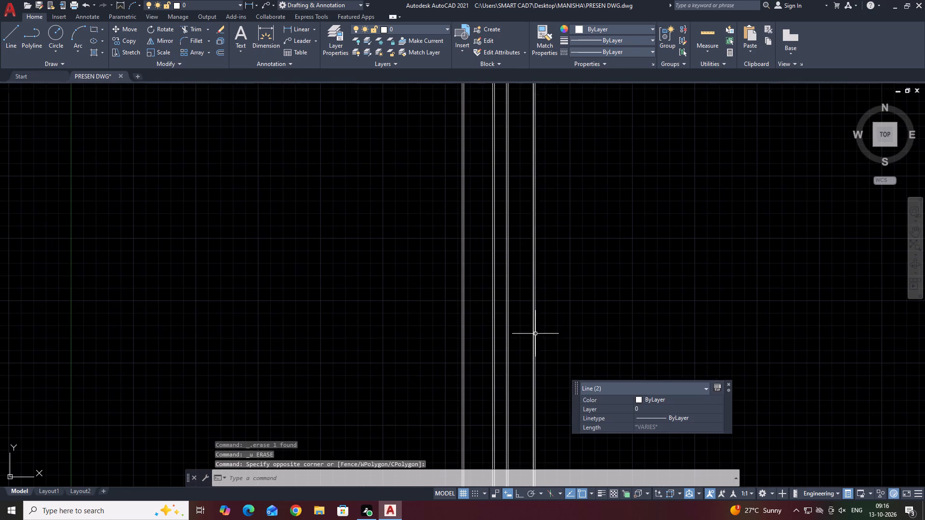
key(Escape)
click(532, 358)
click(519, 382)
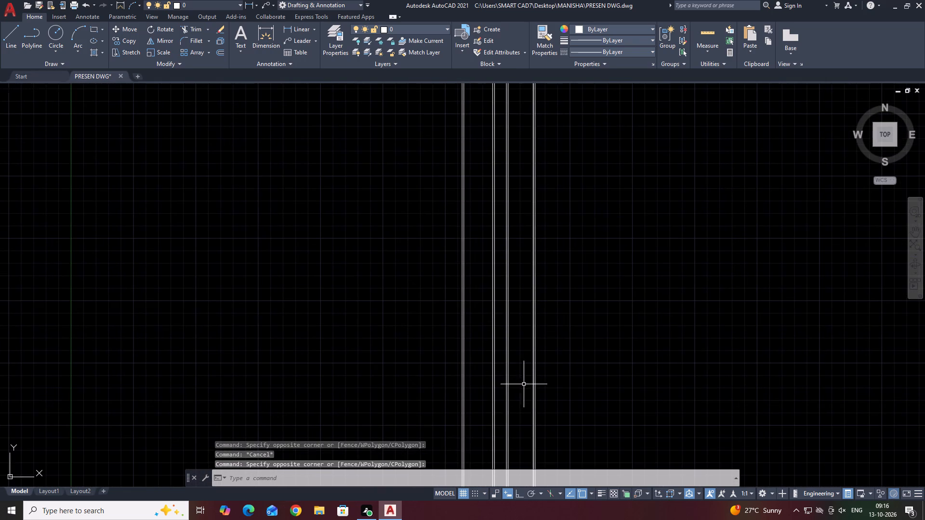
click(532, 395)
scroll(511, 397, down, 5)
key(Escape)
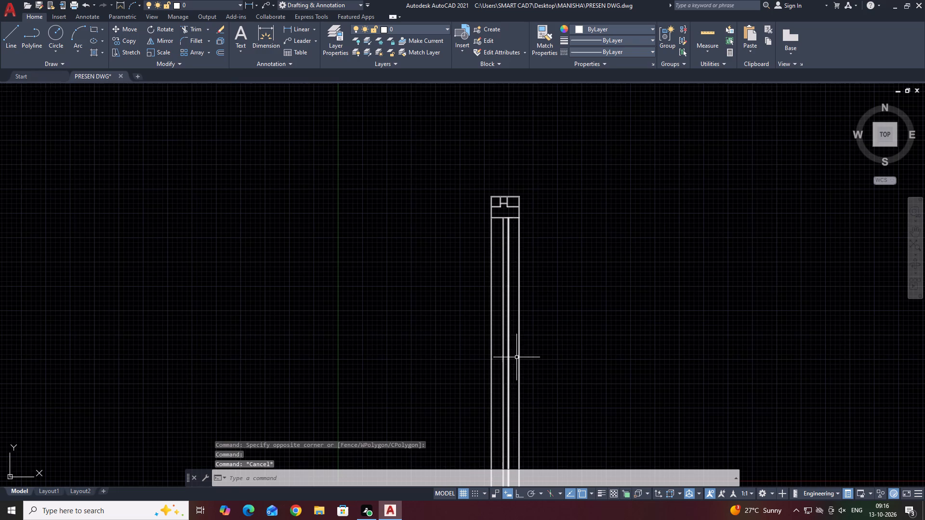
Trim the right outer wall's inner line and the cross wall's lower line where they overlap at their junction.
scroll(533, 235, up, 3)
middle_drag(531, 232, 576, 266)
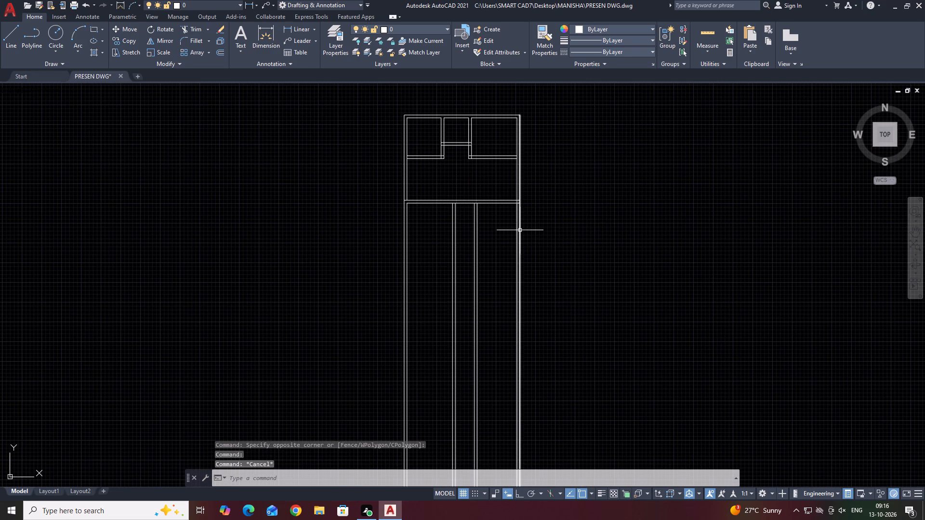
key(t)
key(r)
key(space)
scroll(523, 201, up, 4)
scroll(473, 208, up, 3)
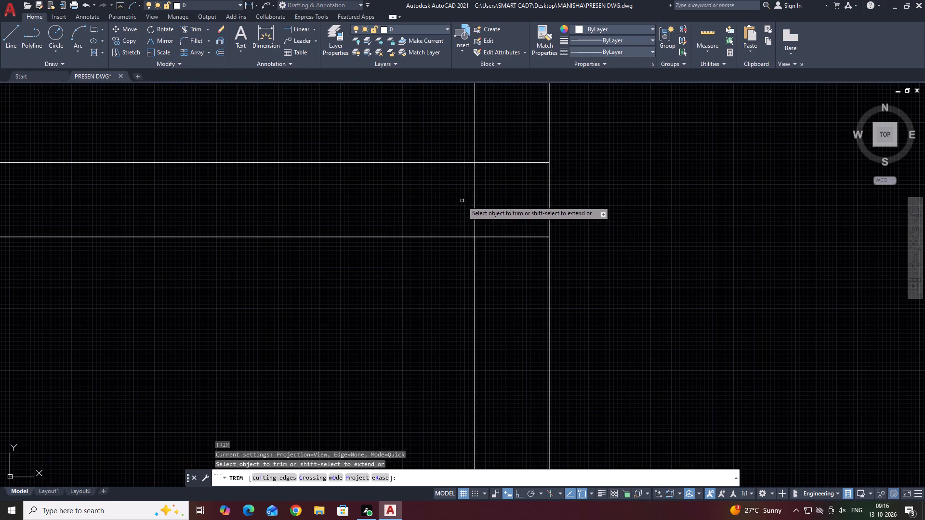
click(459, 195)
click(512, 254)
scroll(516, 253, down, 6)
key(Escape)
Offset the cross wall's lower line 13'8" downward.
middle_drag(401, 270, 620, 250)
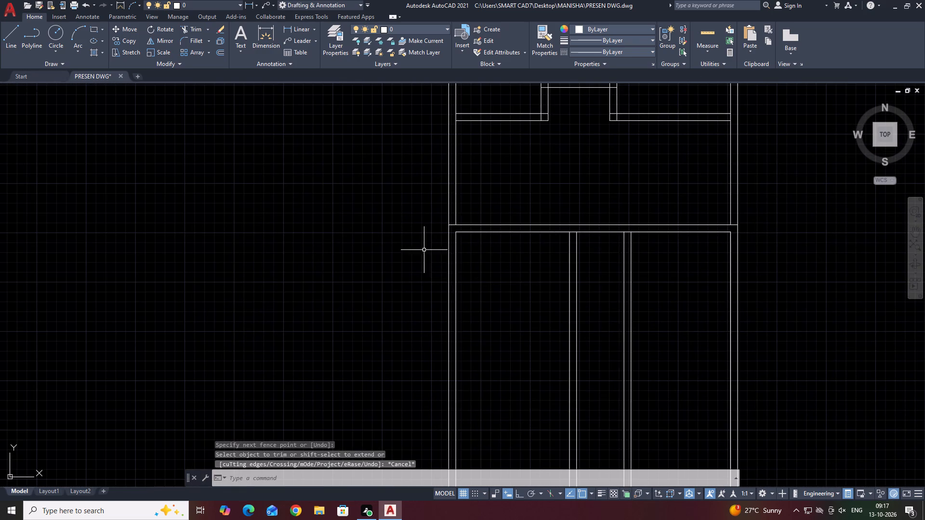
middle_drag(829, 286, 760, 252)
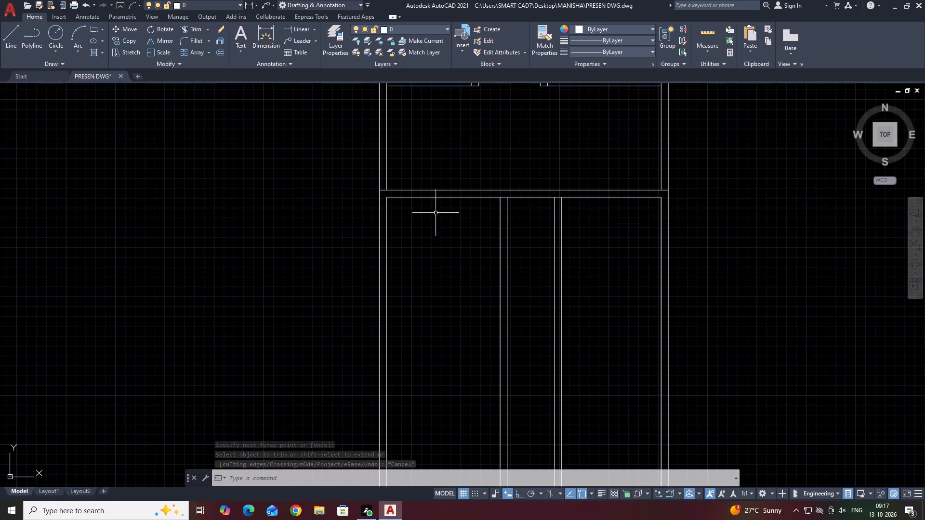
click(464, 196)
middle_drag(467, 220, 481, 231)
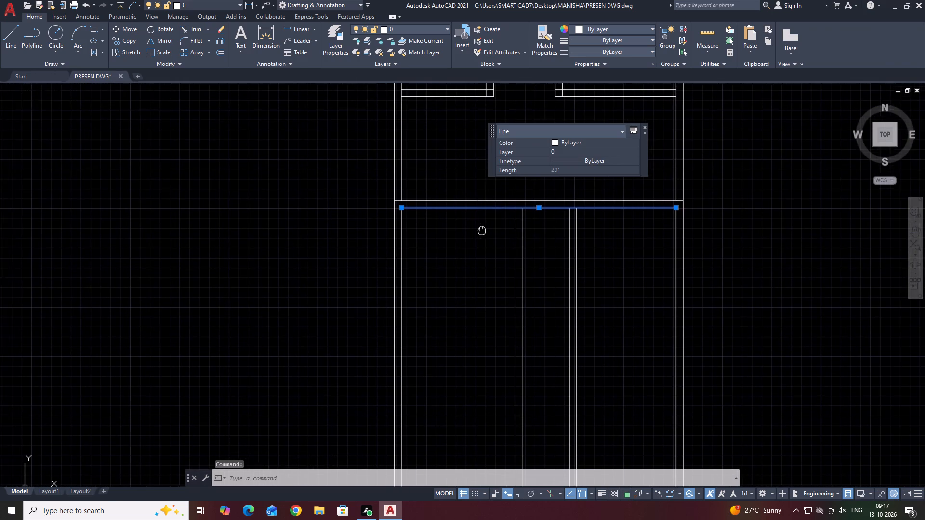
middle_drag(481, 231, 479, 231)
key(o)
key(space)
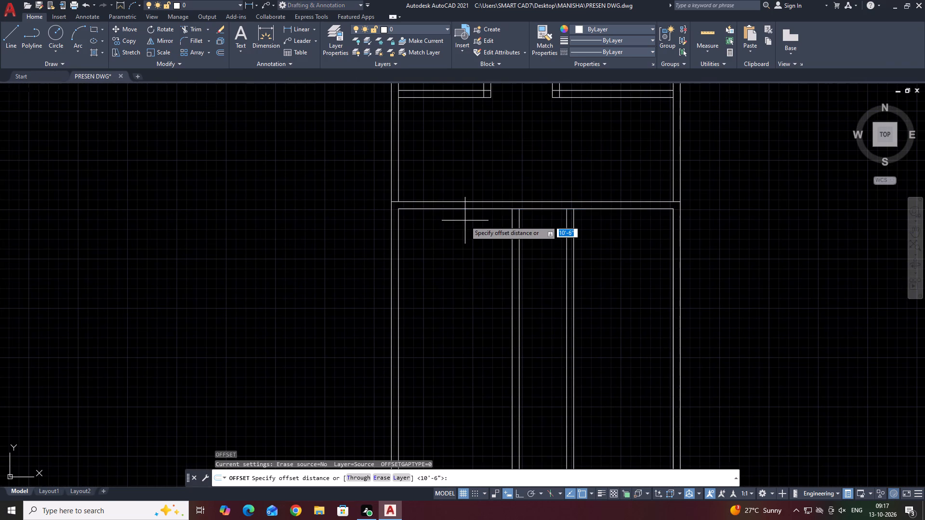
text(13'8)
key(Return)
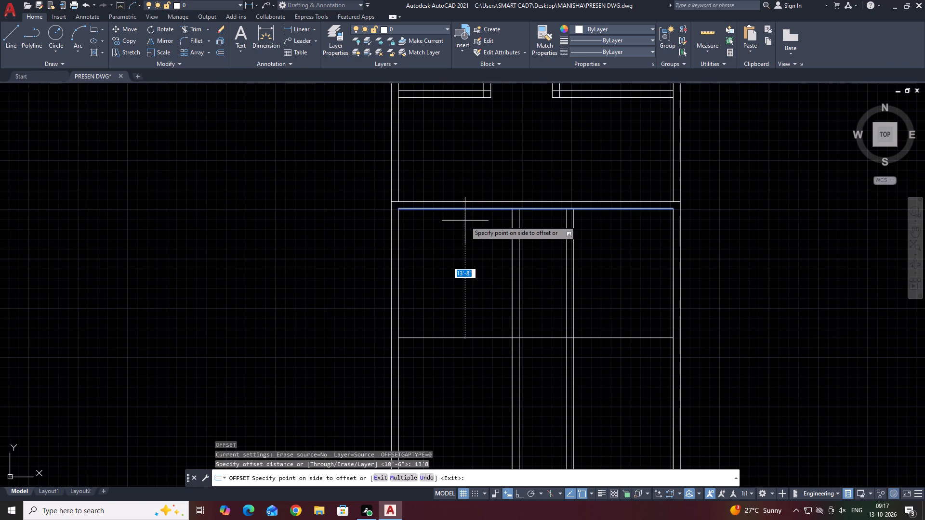
drag(477, 252, 479, 265)
click(482, 268)
key(Escape)
Offset the new horizontal line 9" downward to form the bottom wall.
click(464, 343)
click(440, 310)
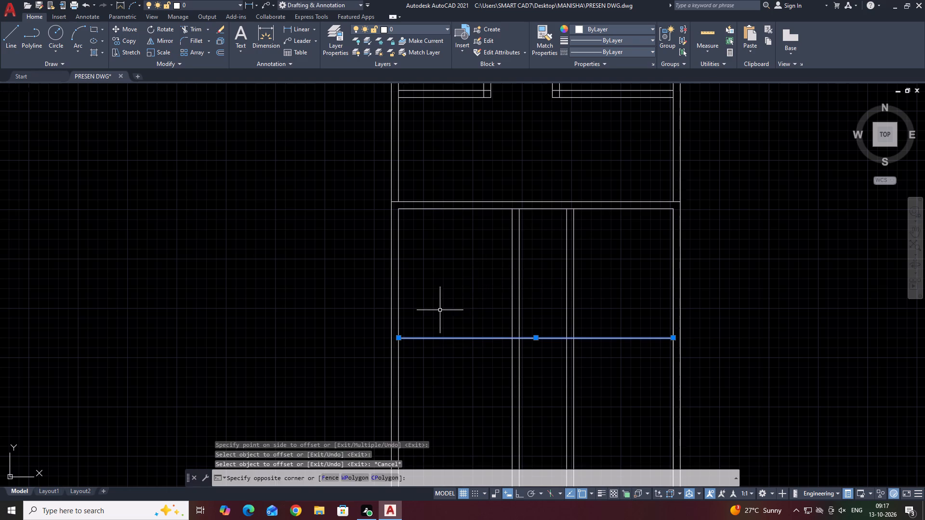
text(O 9)
key(space)
click(460, 400)
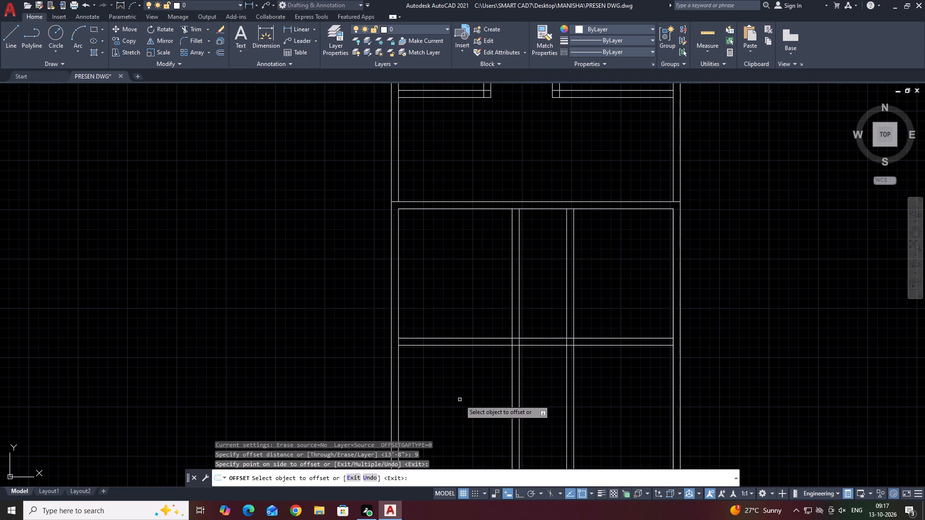
key(Escape)
Extend both bottom wall lines at each end to the outer lines of the left and right outer walls.
key(e)
key(x)
key(space)
click(442, 299)
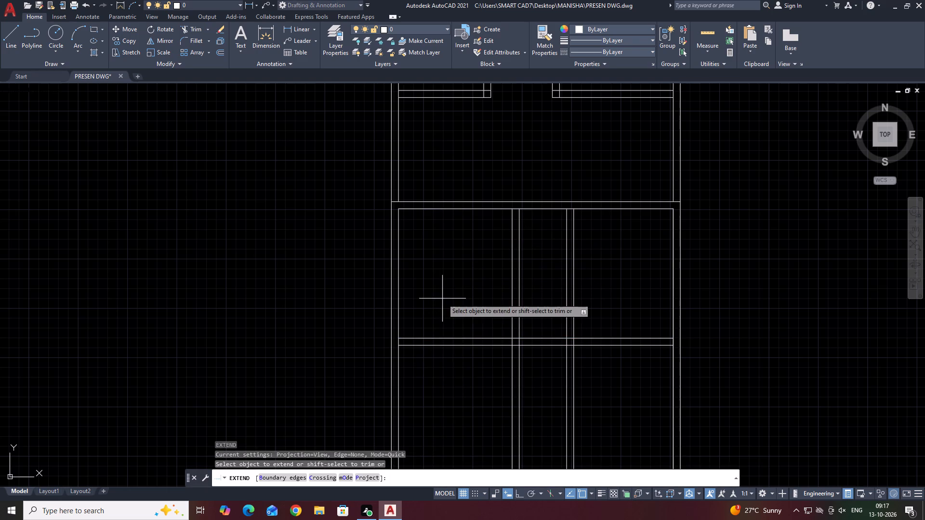
drag(425, 360, 426, 367)
click(629, 315)
click(647, 364)
key(Escape)
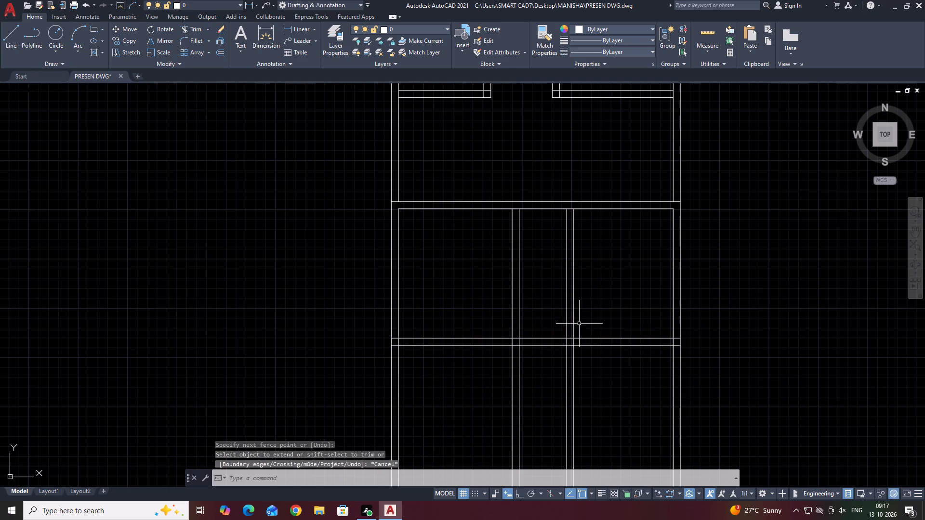
Trim off all vertical wall lines that run below the bottom wall.
middle_drag(735, 352, 679, 322)
key(t)
text(R)
key(space)
click(695, 345)
click(187, 309)
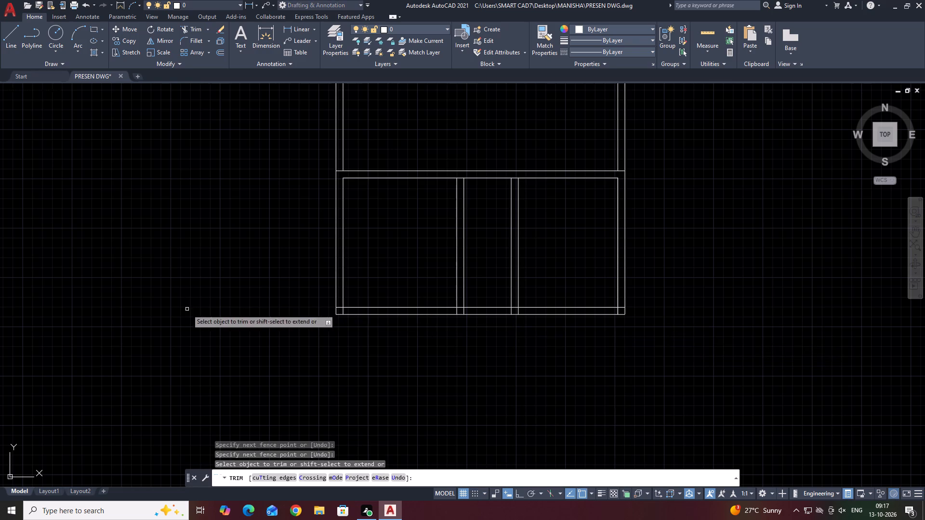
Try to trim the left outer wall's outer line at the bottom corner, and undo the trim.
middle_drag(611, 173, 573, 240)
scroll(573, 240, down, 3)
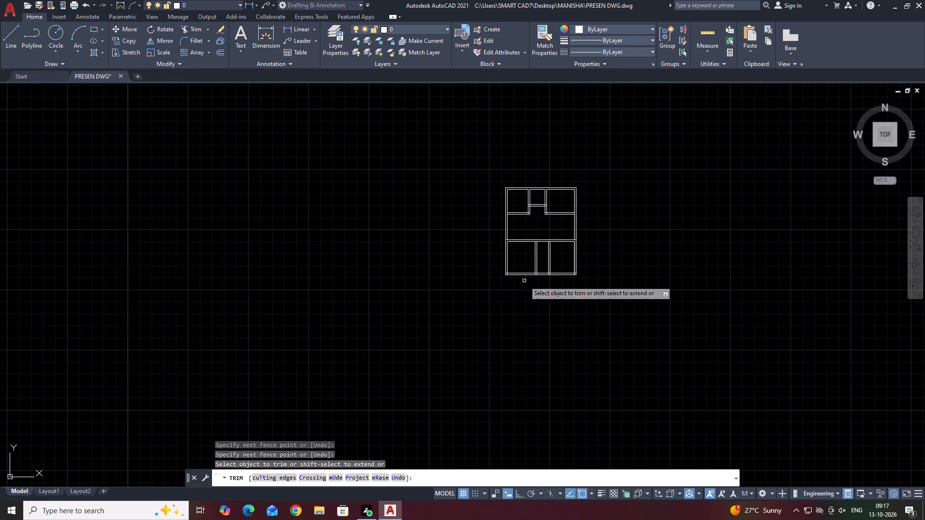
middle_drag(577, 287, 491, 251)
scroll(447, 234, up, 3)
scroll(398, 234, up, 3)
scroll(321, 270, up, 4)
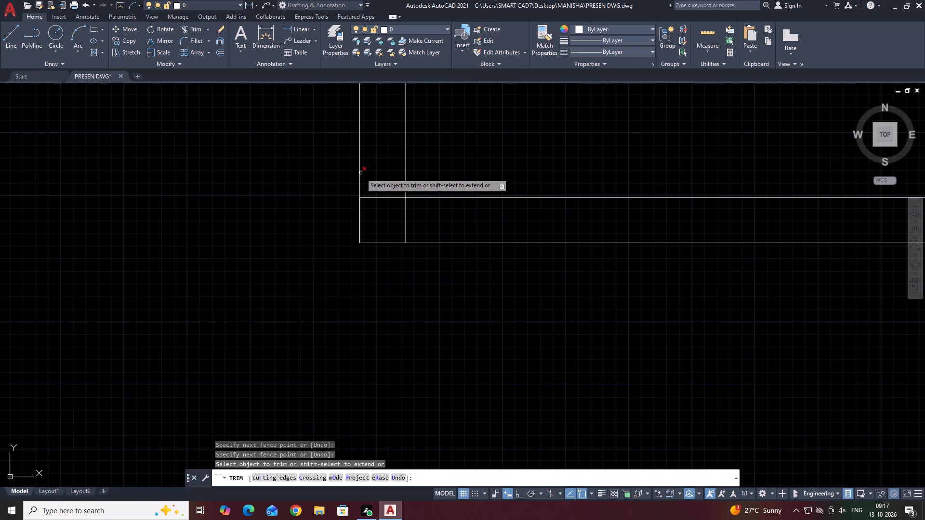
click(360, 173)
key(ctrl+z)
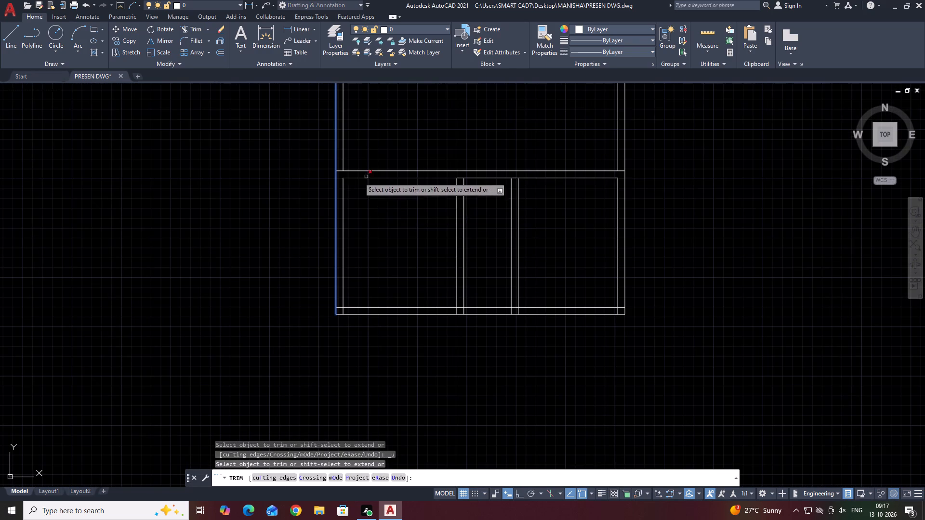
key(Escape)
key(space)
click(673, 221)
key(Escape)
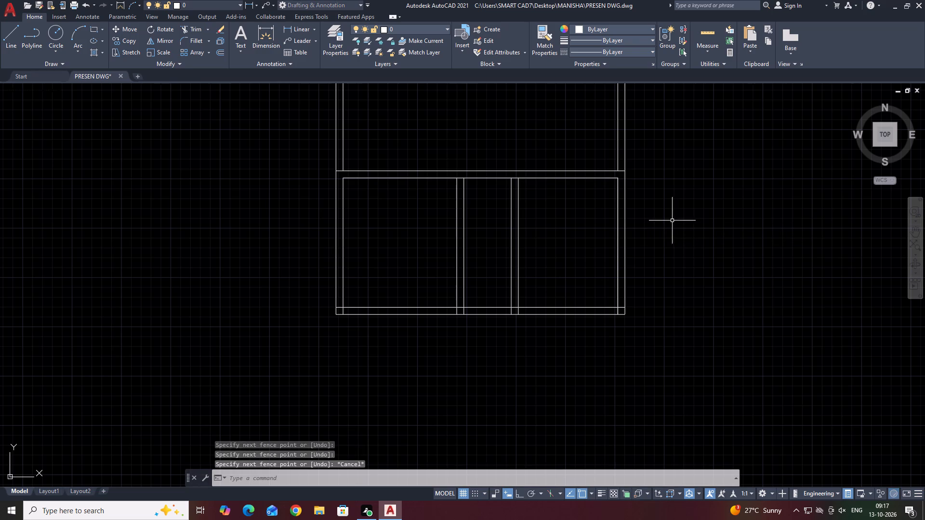
Trim the overlapping line ends inside the bottom wall at both outer corners and at the two interior walls.
middle_drag(784, 261, 704, 221)
text(TR)
key(space)
scroll(525, 273, up, 7)
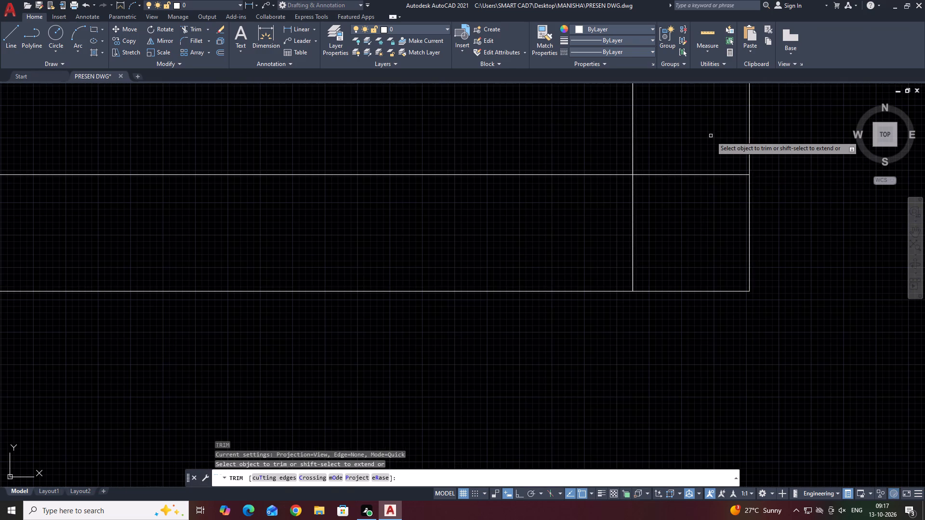
click(710, 134)
click(594, 259)
scroll(610, 254, down, 4)
middle_drag(254, 257, 485, 273)
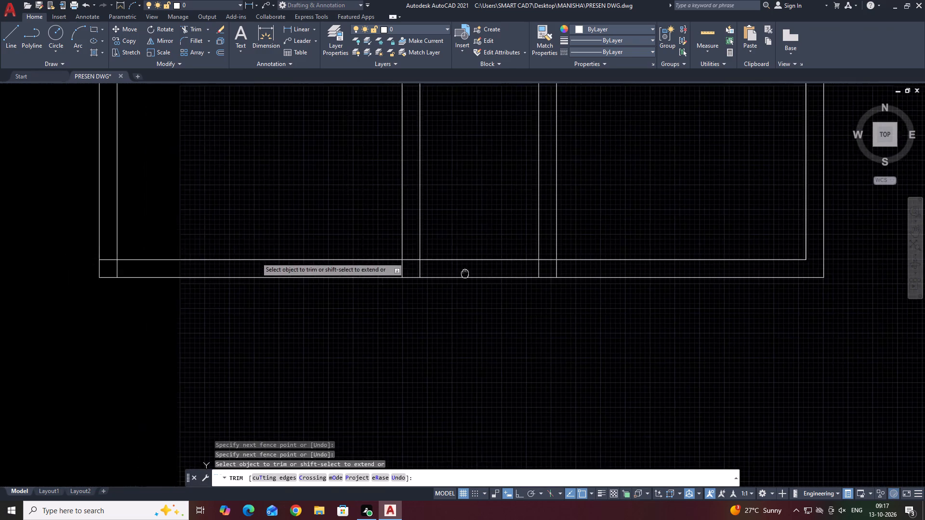
middle_drag(485, 273, 490, 273)
click(428, 270)
click(615, 266)
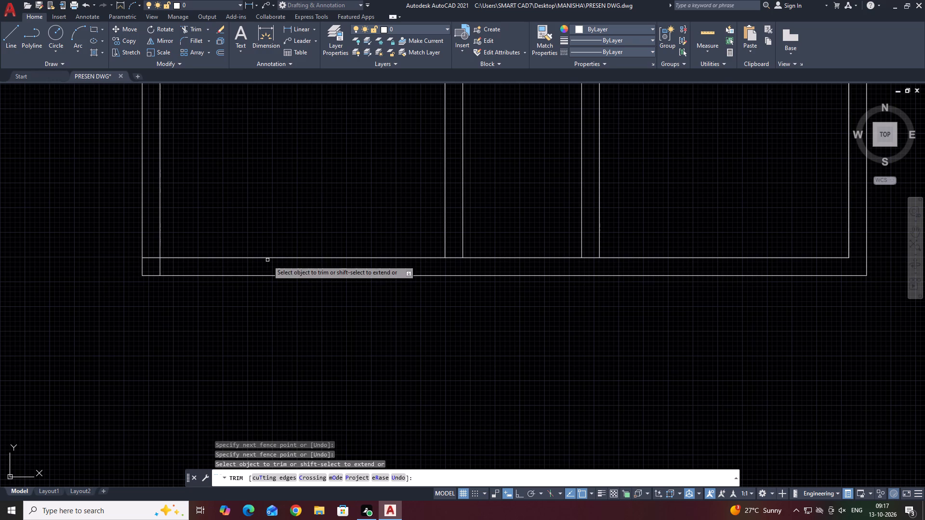
click(155, 259)
click(161, 263)
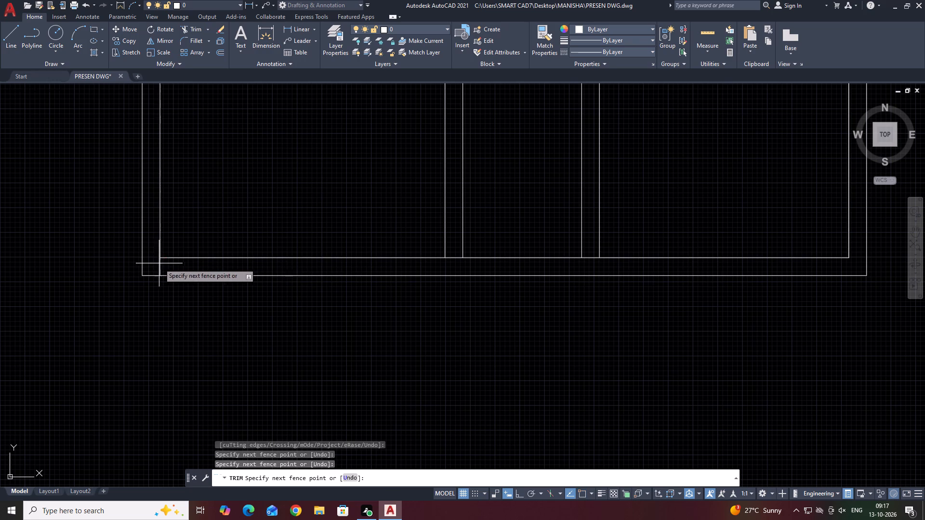
click(156, 263)
Trim the bottom wall's inner line between the faces of each interior wall.
click(457, 258)
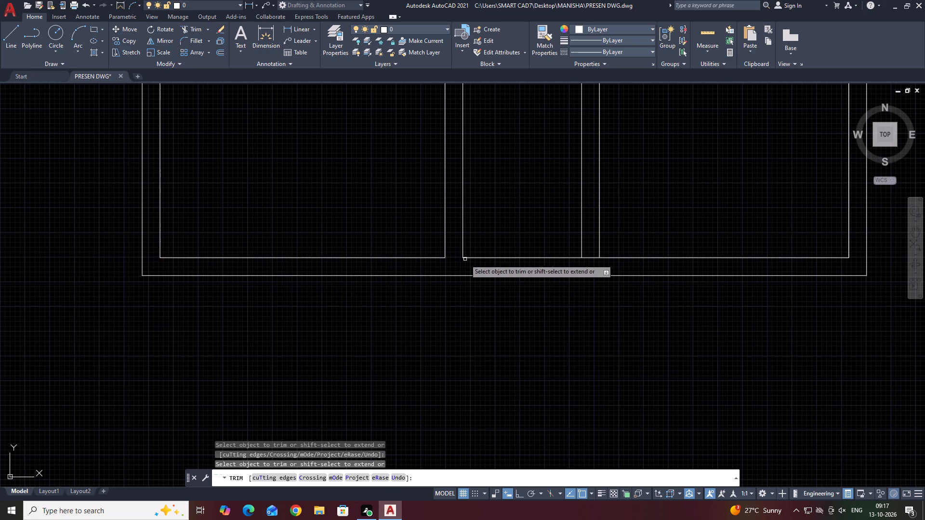
click(593, 259)
Trim the end of the cross wall's upper line that crosses the right outer wall.
scroll(595, 279, down, 4)
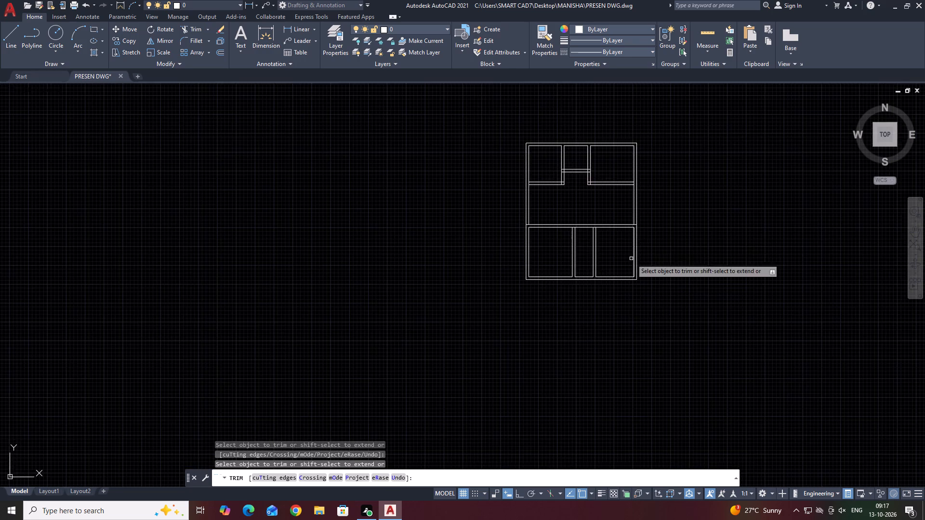
middle_drag(640, 247, 590, 254)
scroll(585, 248, up, 3)
middle_click(581, 246)
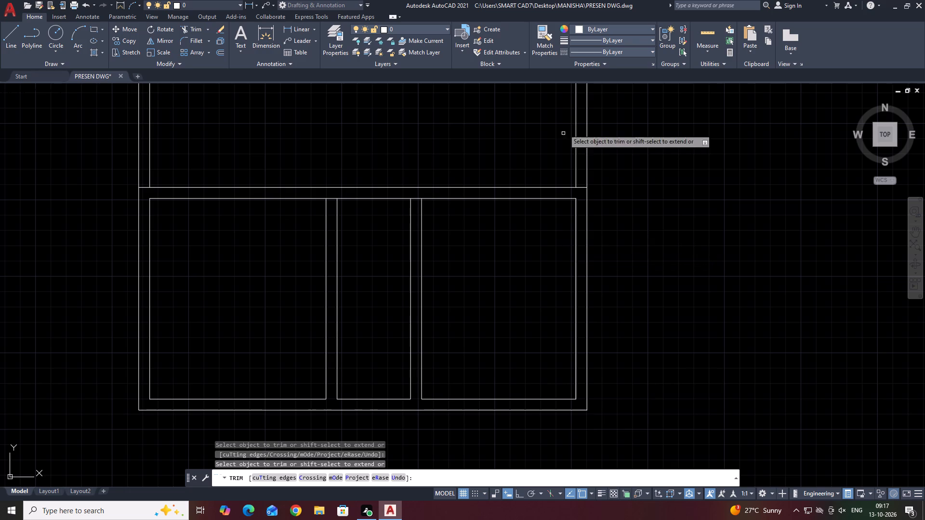
scroll(603, 168, up, 3)
click(518, 238)
click(517, 261)
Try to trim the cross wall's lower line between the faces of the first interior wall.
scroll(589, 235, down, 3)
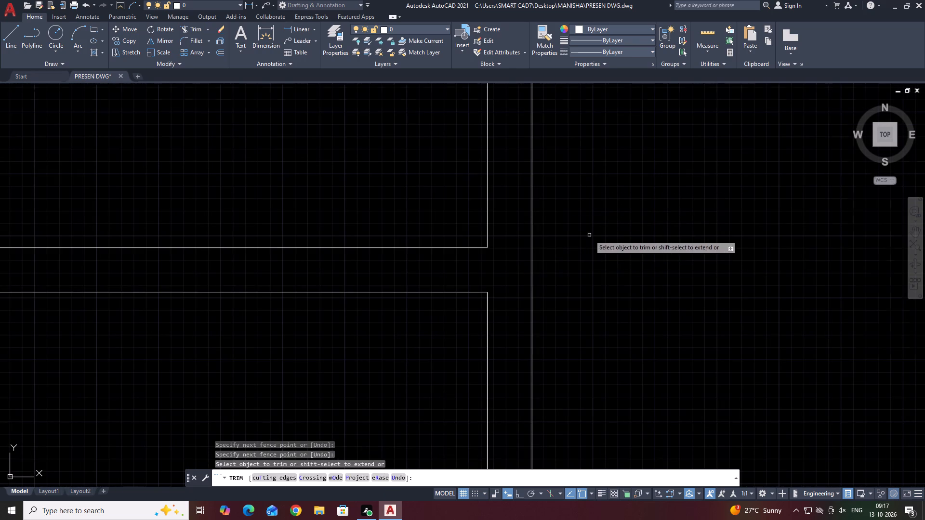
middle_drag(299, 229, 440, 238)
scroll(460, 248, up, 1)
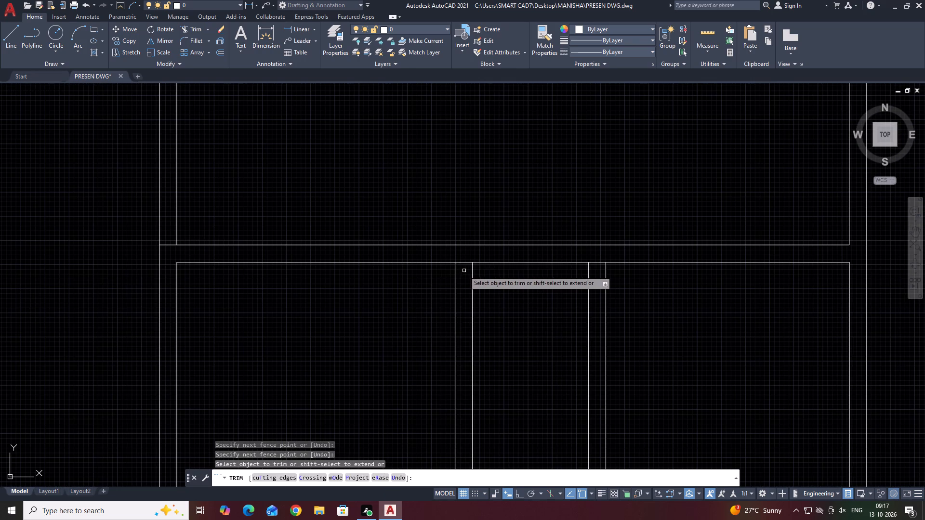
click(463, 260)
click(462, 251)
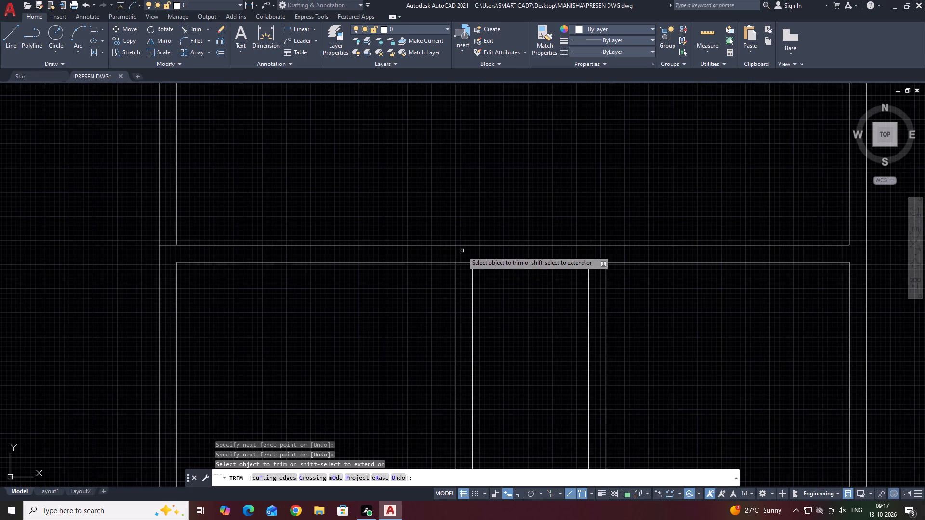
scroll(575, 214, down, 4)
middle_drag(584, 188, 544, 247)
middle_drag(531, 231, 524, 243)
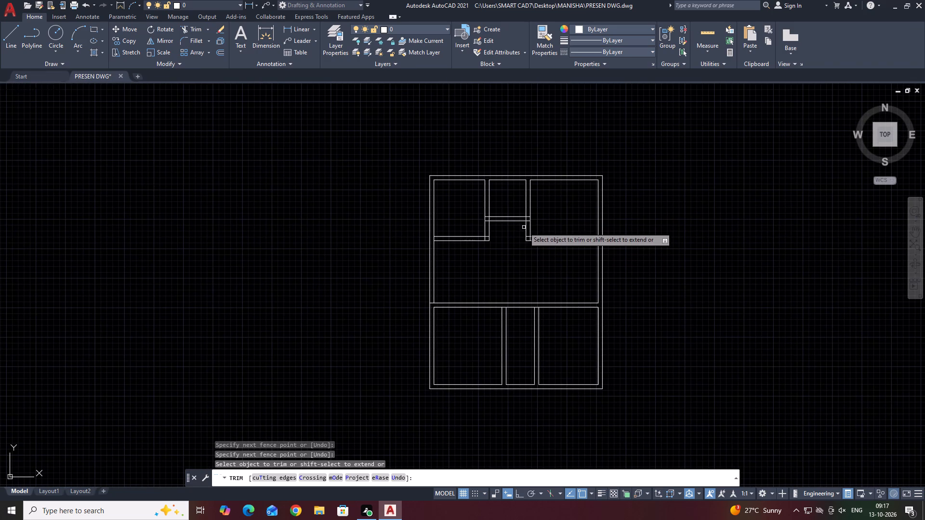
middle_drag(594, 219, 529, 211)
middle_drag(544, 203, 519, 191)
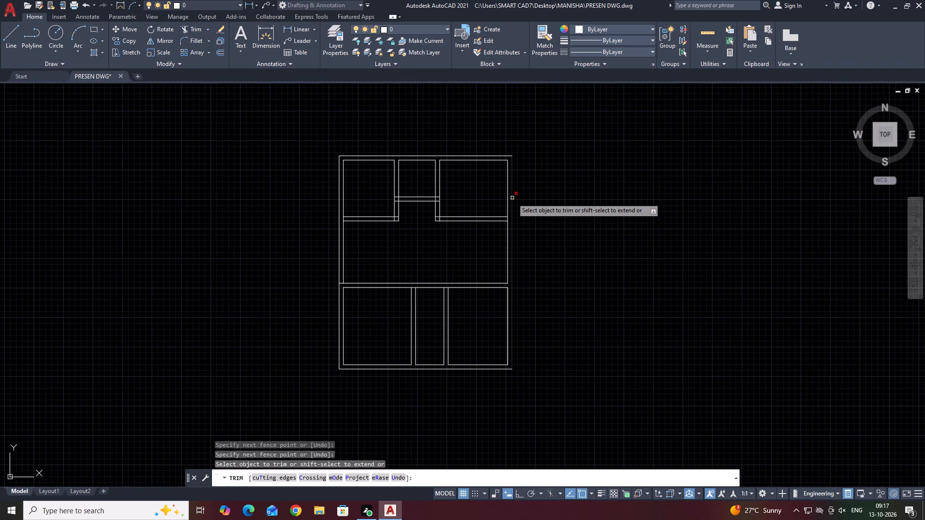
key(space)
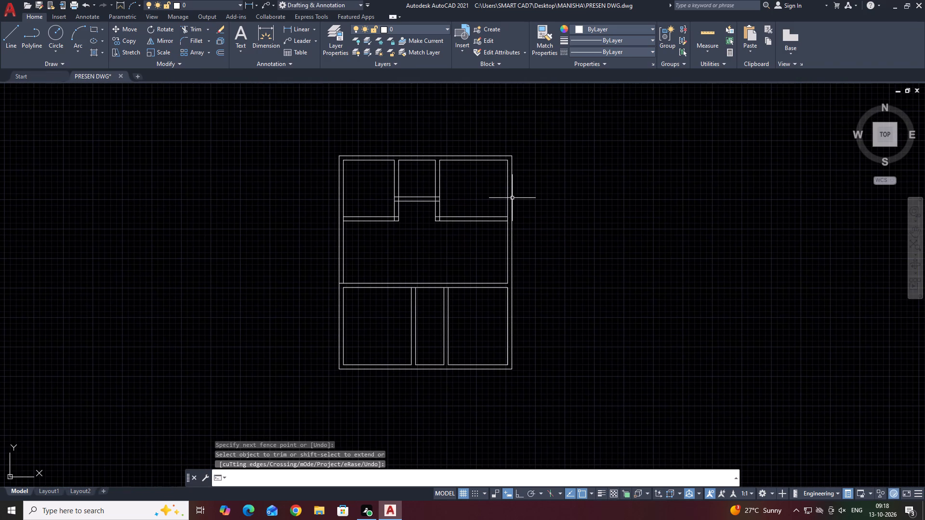
Start single-line text in the plan's upper-left room with Ortho on, text height 6 and rotation angle 0.
middle_drag(367, 227, 334, 278)
scroll(156, 208, up, 1)
middle_click(424, 267)
scroll(430, 253, up, 4)
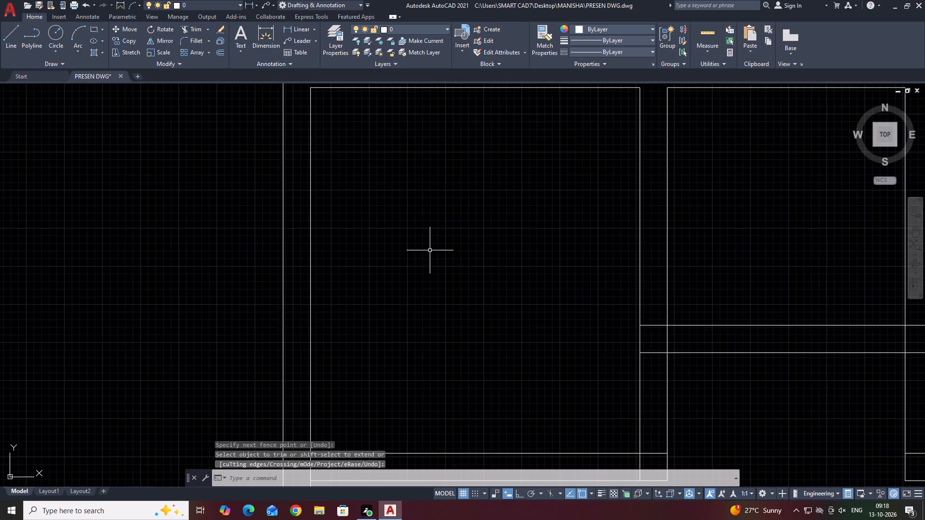
middle_drag(688, 248, 546, 279)
key(d)
text(T)
key(space)
middle_drag(273, 172, 448, 204)
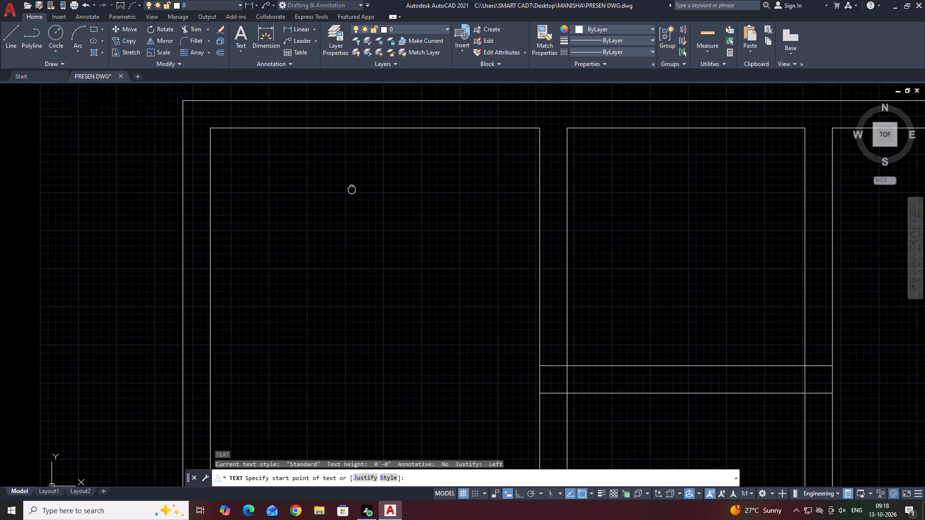
middle_drag(448, 204, 512, 180)
middle_drag(607, 267, 537, 137)
scroll(482, 219, up, 1)
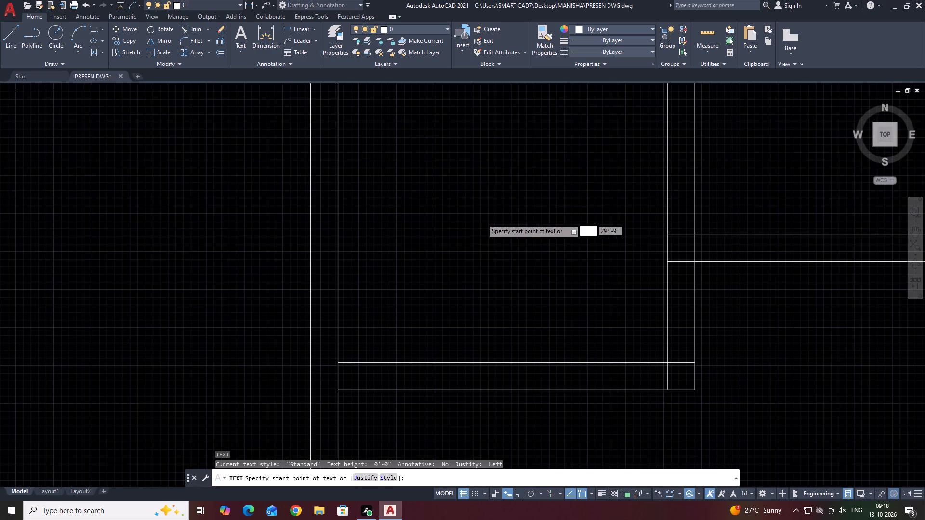
click(408, 212)
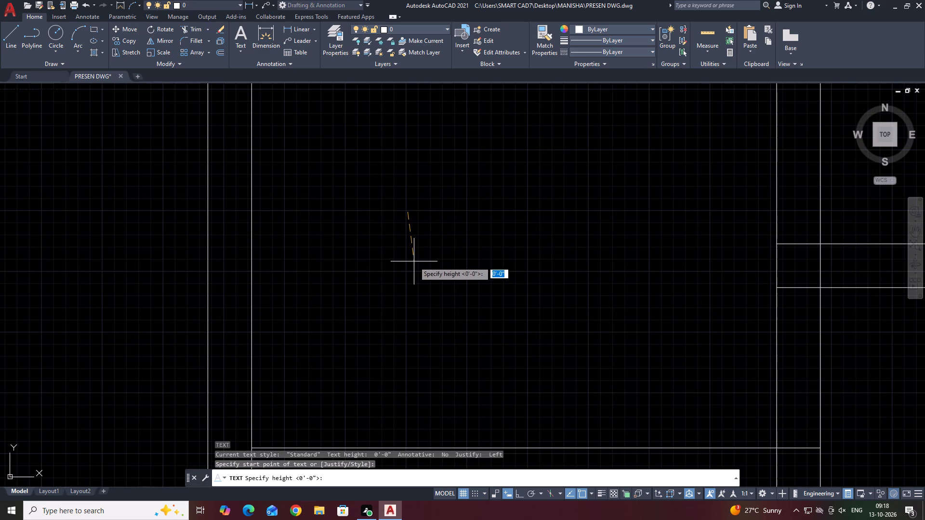
key(F8)
key(6)
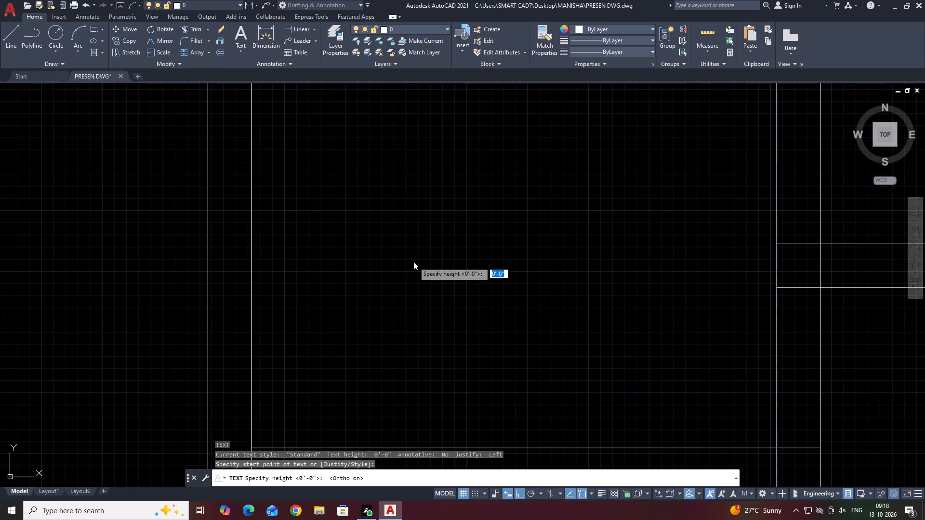
key(Return)
key(0)
key(Return)
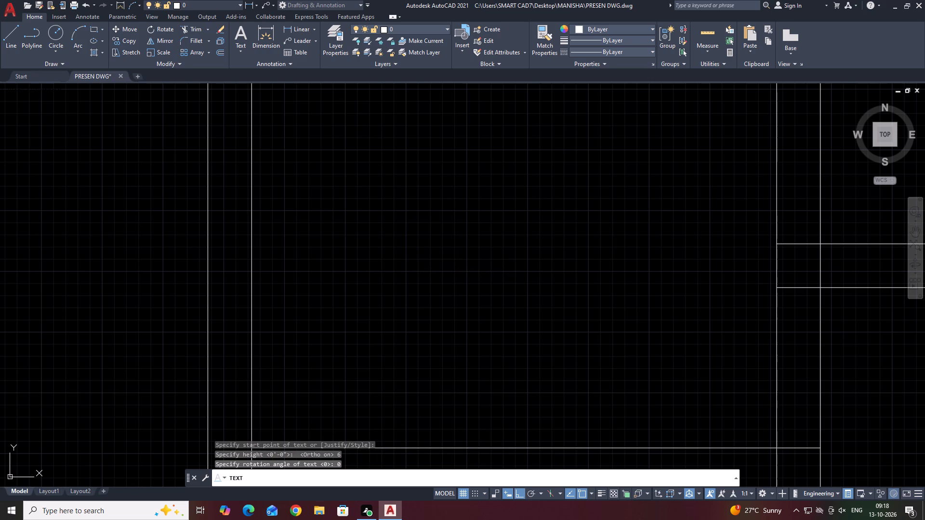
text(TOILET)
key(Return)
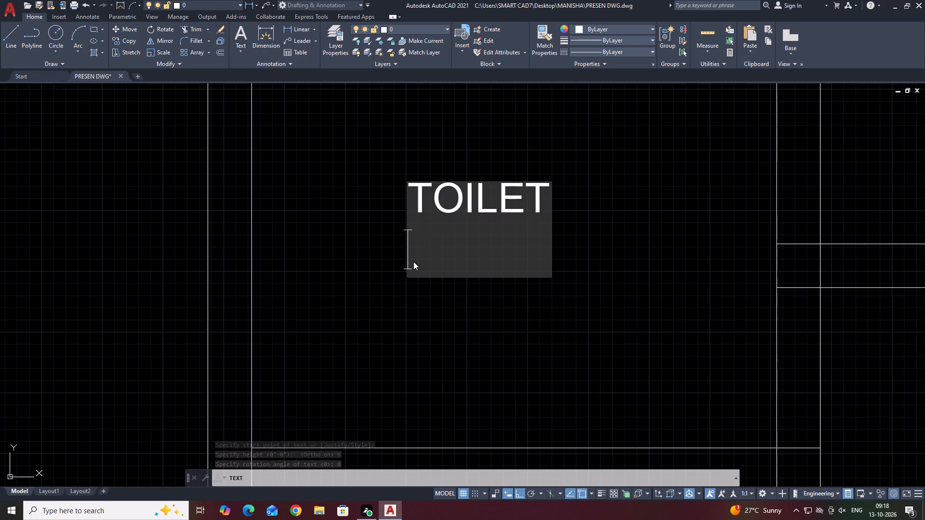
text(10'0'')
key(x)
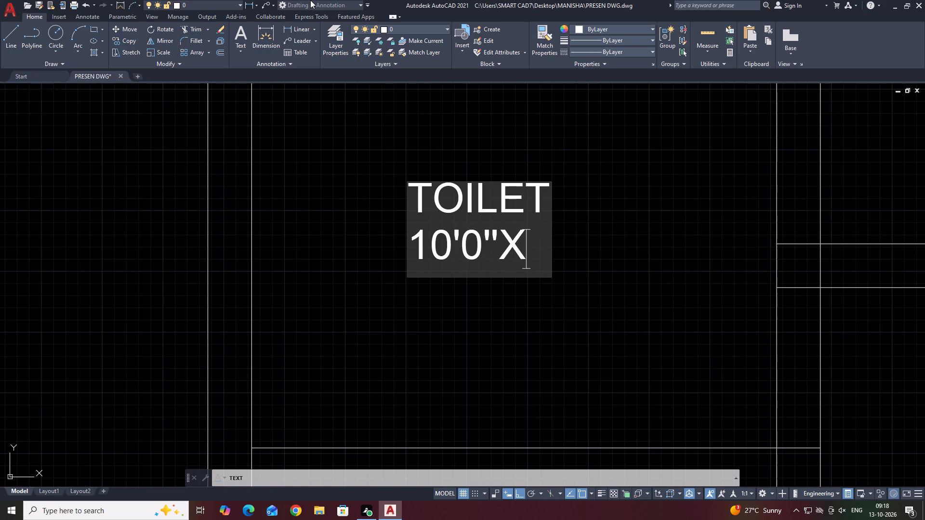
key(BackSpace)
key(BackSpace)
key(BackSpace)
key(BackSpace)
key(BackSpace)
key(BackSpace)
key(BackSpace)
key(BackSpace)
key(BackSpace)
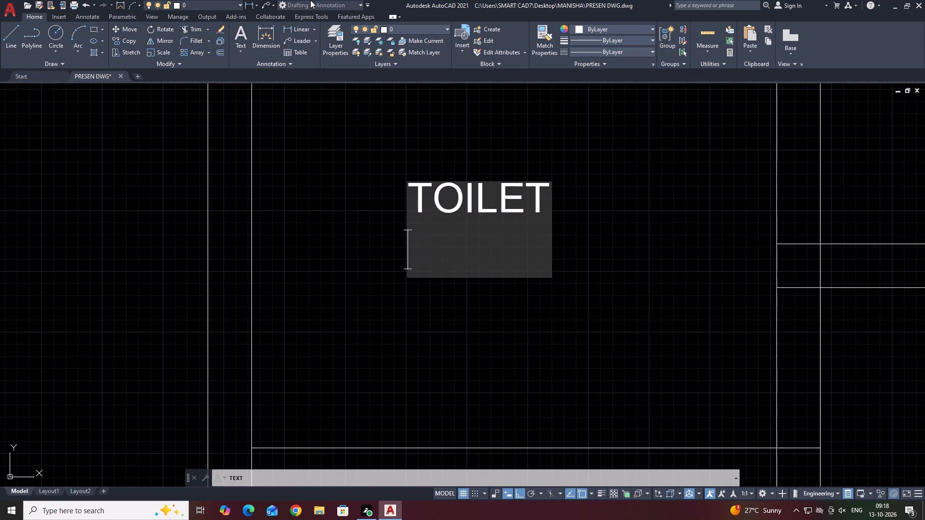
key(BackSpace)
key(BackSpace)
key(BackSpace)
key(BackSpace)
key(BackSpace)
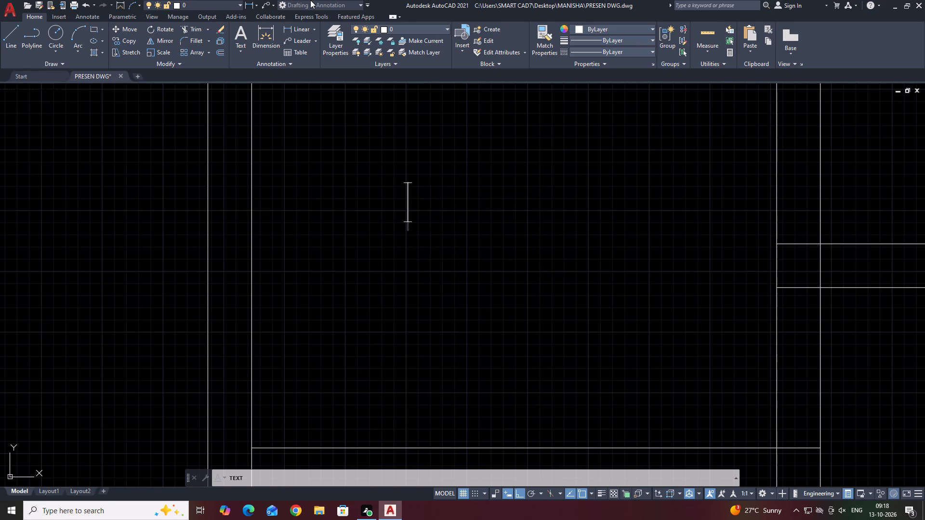
Label the upper-left room STUDY with the size 9'0''X10'0'' on a second line.
text(STU)
text(DY)
key(Return)
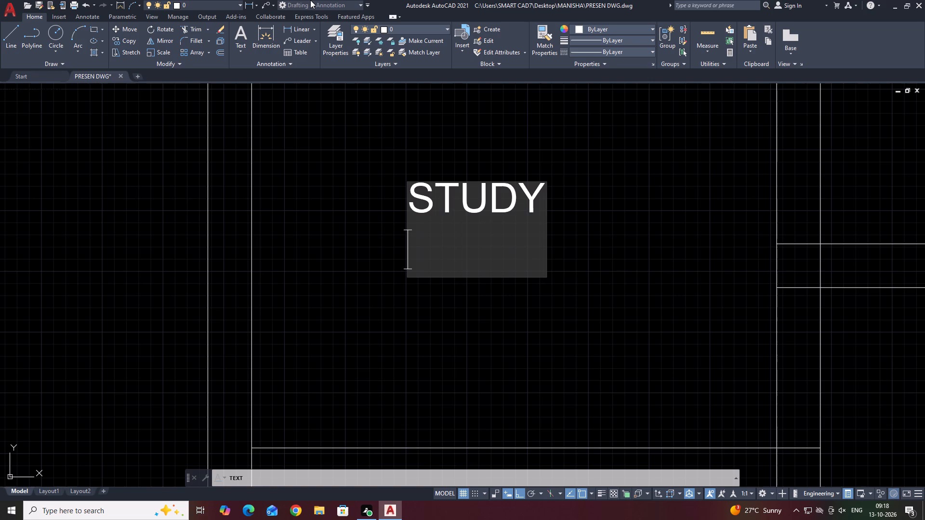
text(9'0''X)
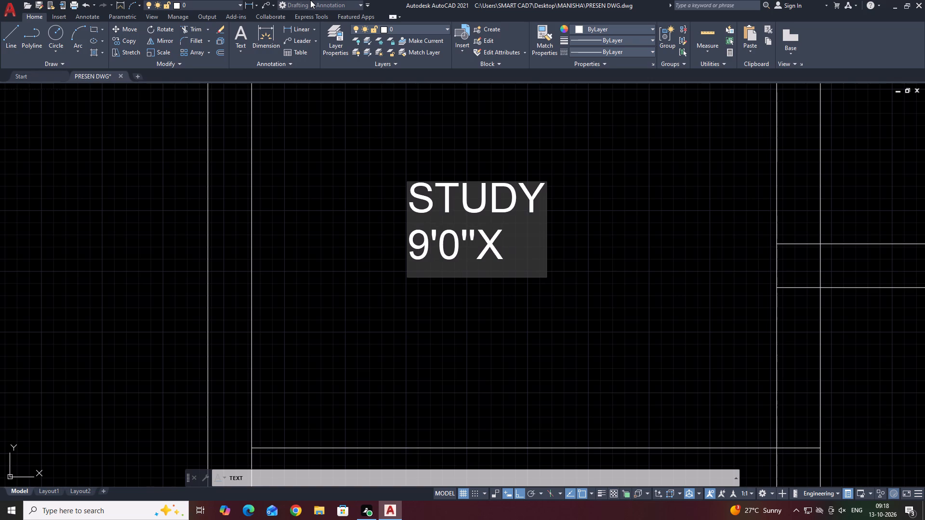
text(10'0'')
Label the upper middle room TOILET, placed near its top wall, with the size 6'6''X6'6'' on a second line.
scroll(520, 435, down, 4)
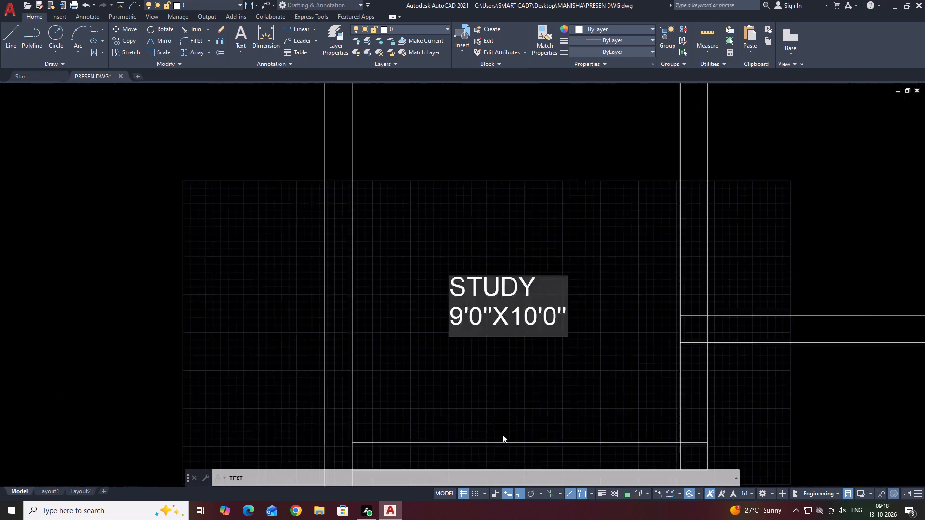
middle_drag(617, 338, 573, 286)
scroll(522, 312, up, 3)
drag(547, 289, 543, 301)
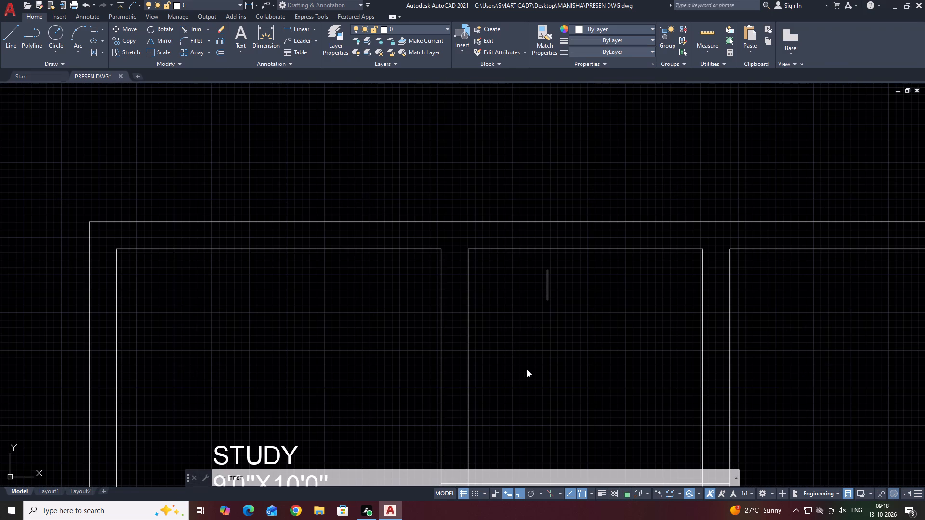
text(TI)
key(BackSpace)
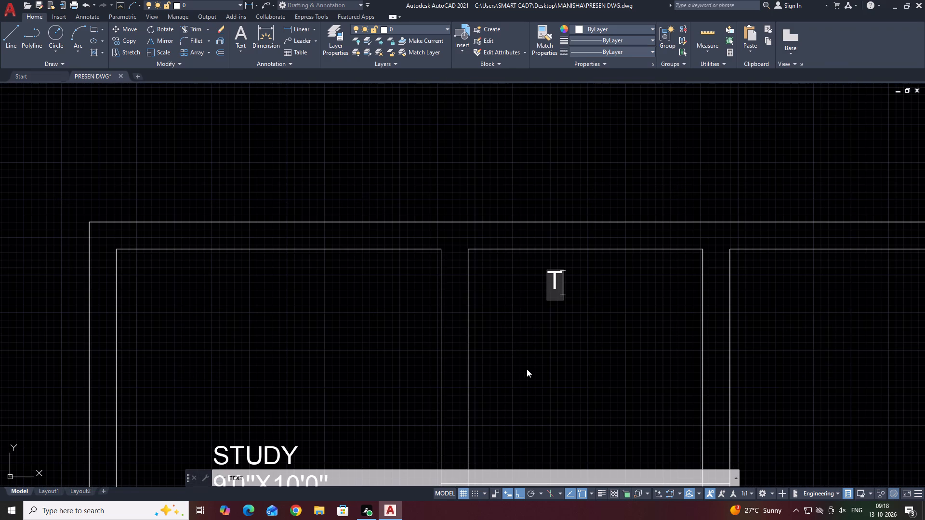
text(OIL)
key(t)
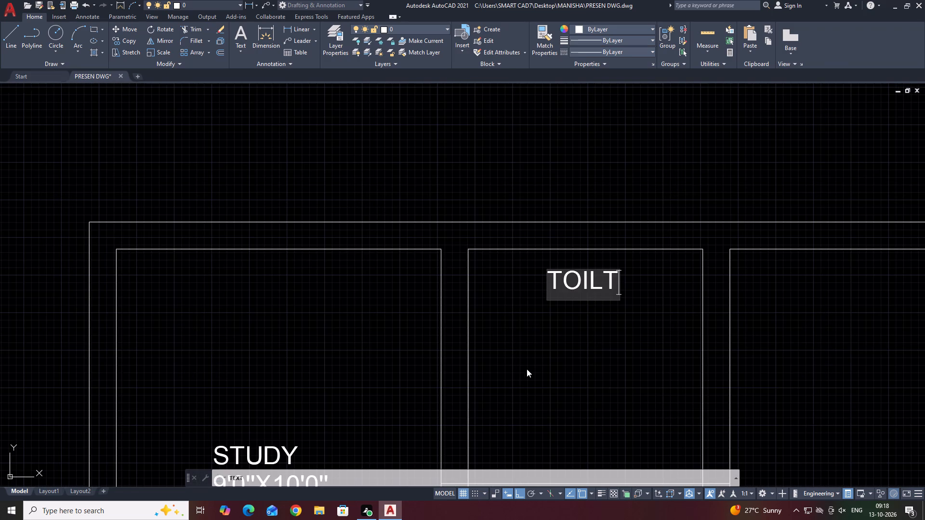
key(BackSpace)
text(ET)
key(Return)
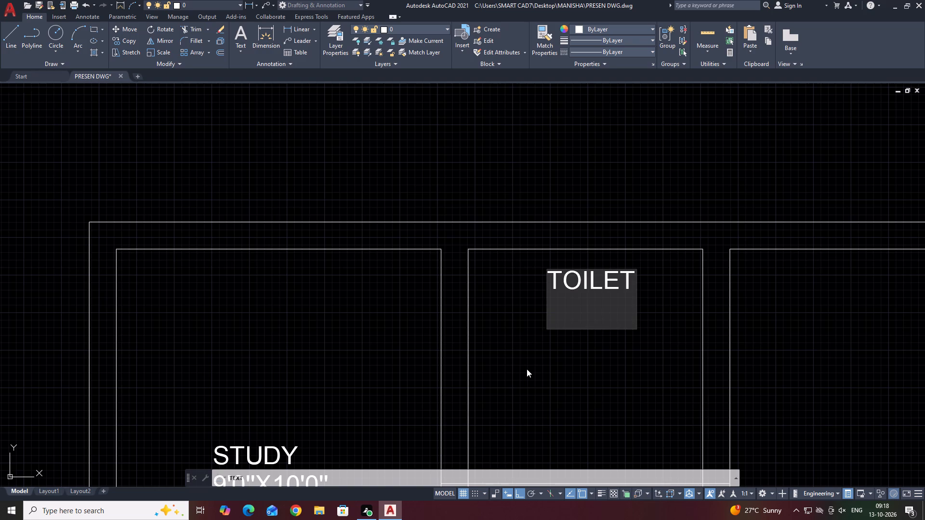
text(6'6'')
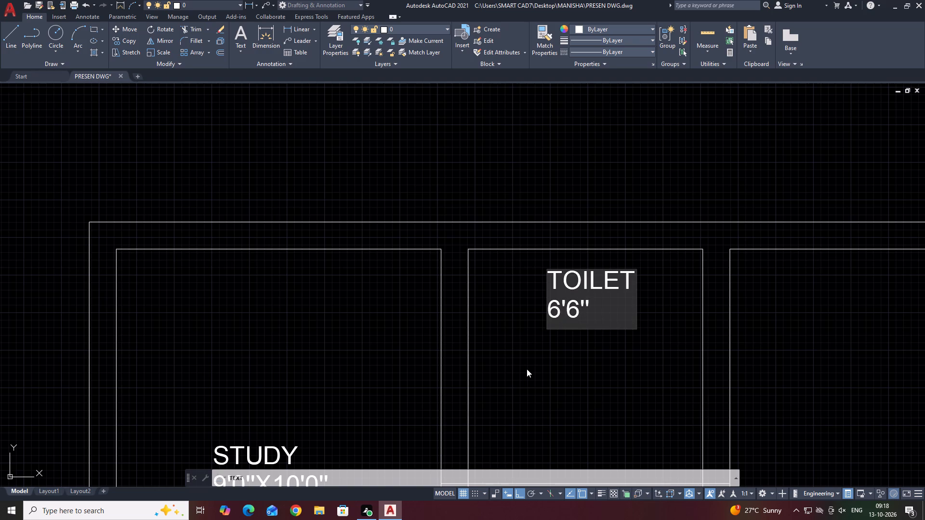
key(x)
text(6'6'')
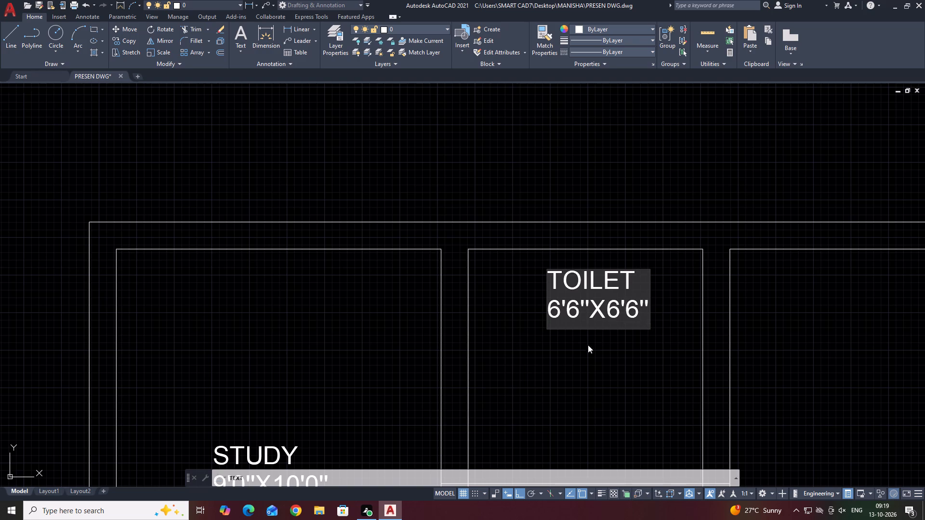
Label the upper-right room BED ROOM 01 with the size 12'0''X10'0'' on a second line.
scroll(557, 303, down, 5)
middle_drag(659, 324, 586, 278)
scroll(583, 276, down, 1)
scroll(547, 302, up, 3)
middle_drag(630, 289, 594, 284)
click(573, 268)
text(BED)
key(r)
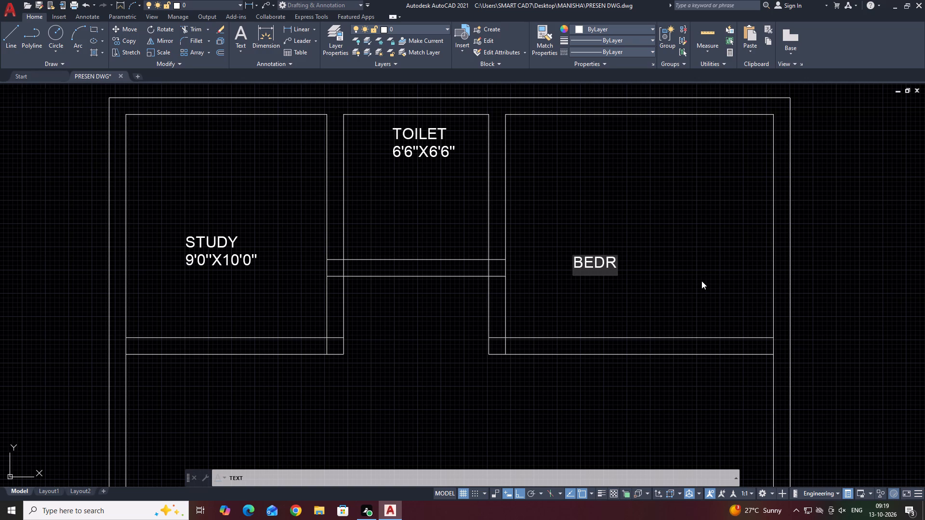
key(BackSpace)
key(space)
text(ROOM)
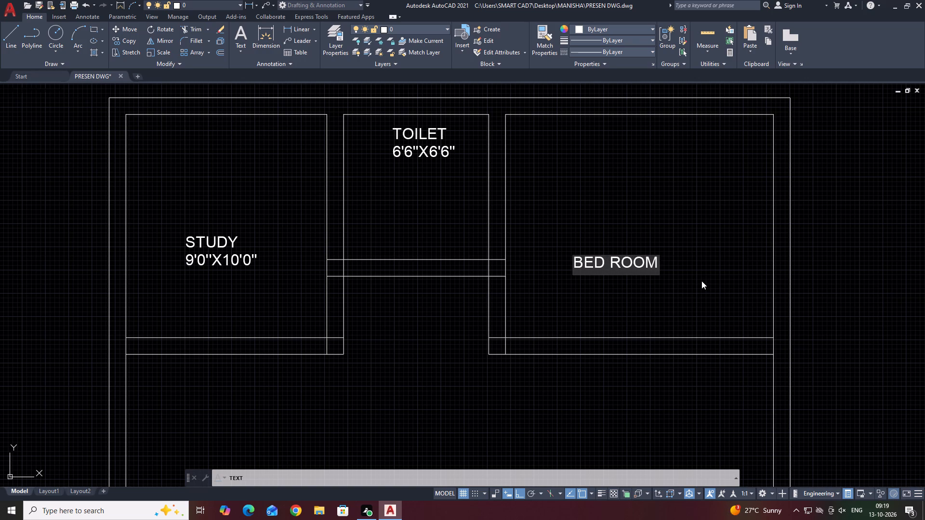
key(space)
text(01)
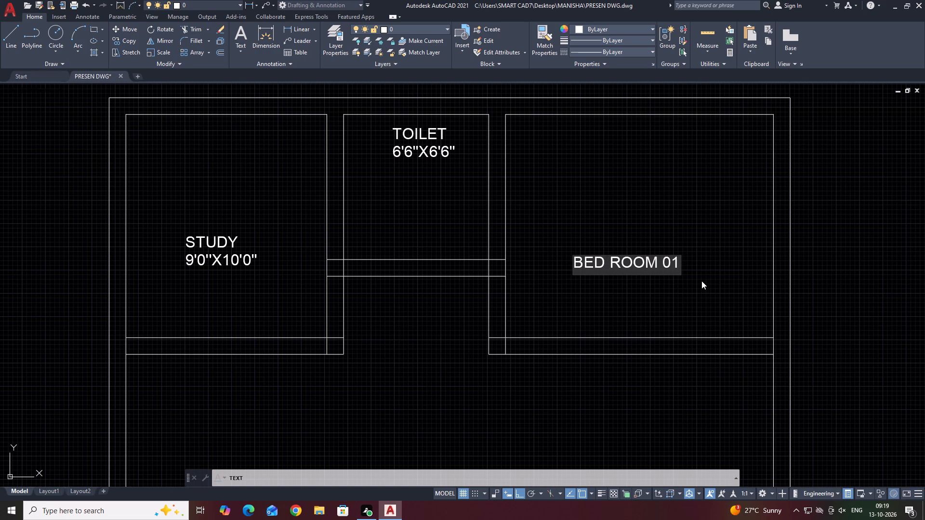
key(Return)
text(12'0'')
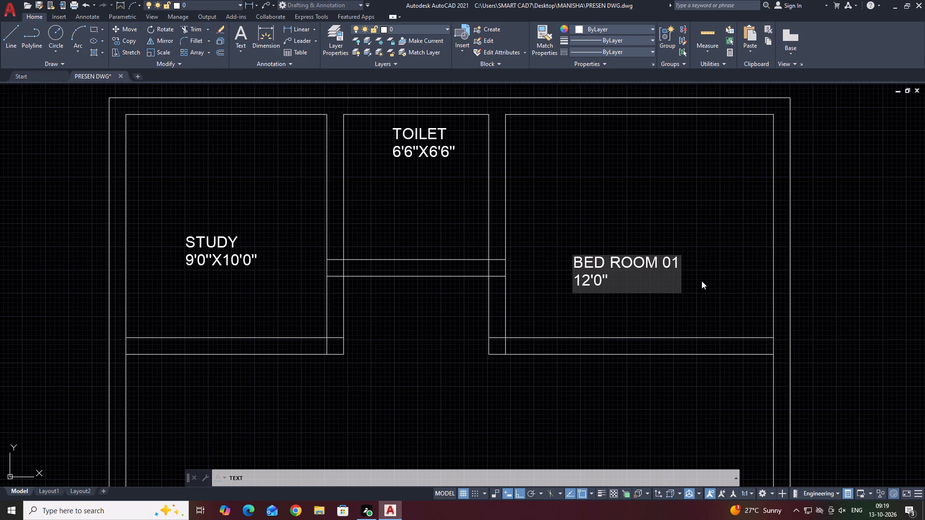
key(x)
text(10'0'')
Label the large central room below the study with the text LIVING&DW.
scroll(643, 295, down, 4)
middle_drag(517, 316, 513, 312)
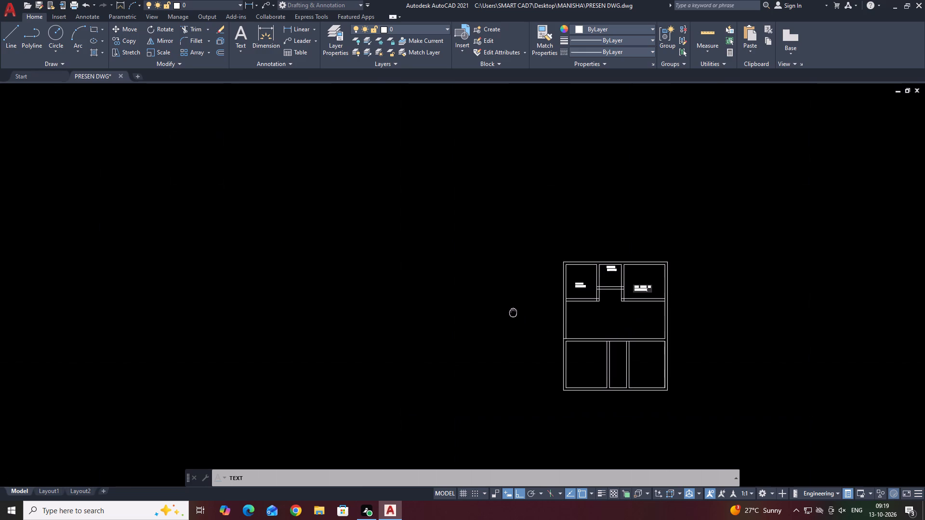
middle_drag(513, 312, 513, 293)
scroll(595, 317, up, 3)
click(575, 245)
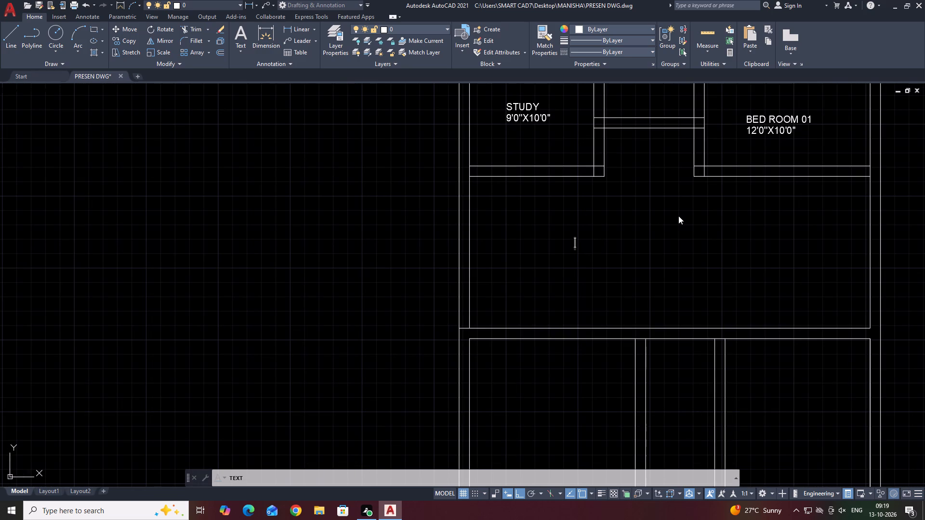
key(l)
key(i)
key(v)
text(ING)
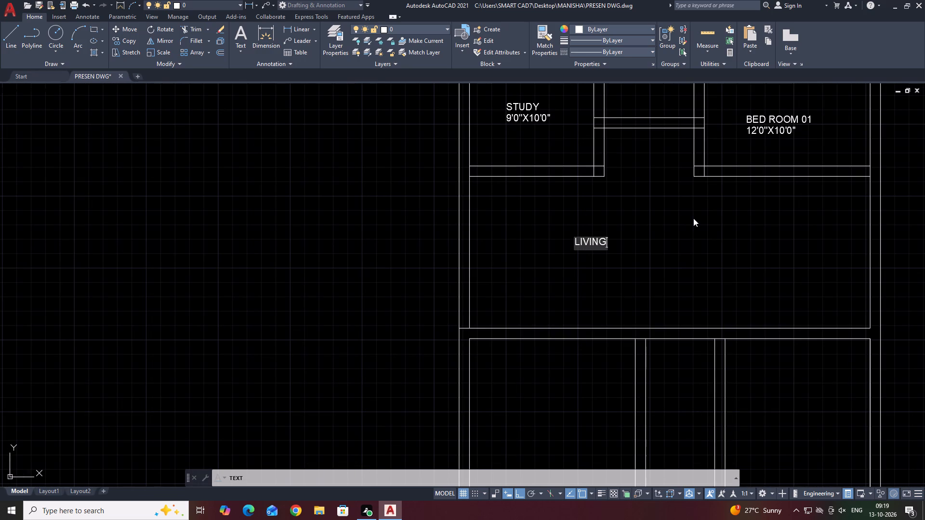
key(Return)
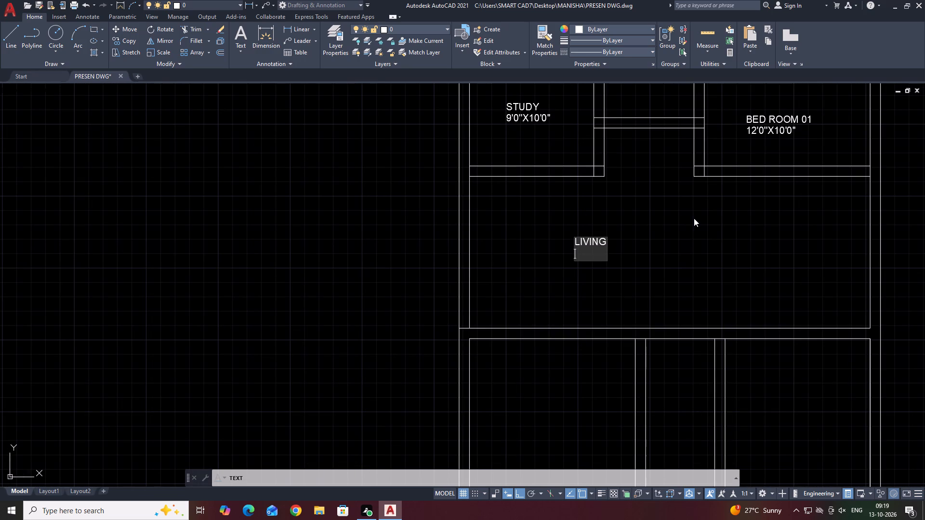
key(BackSpace)
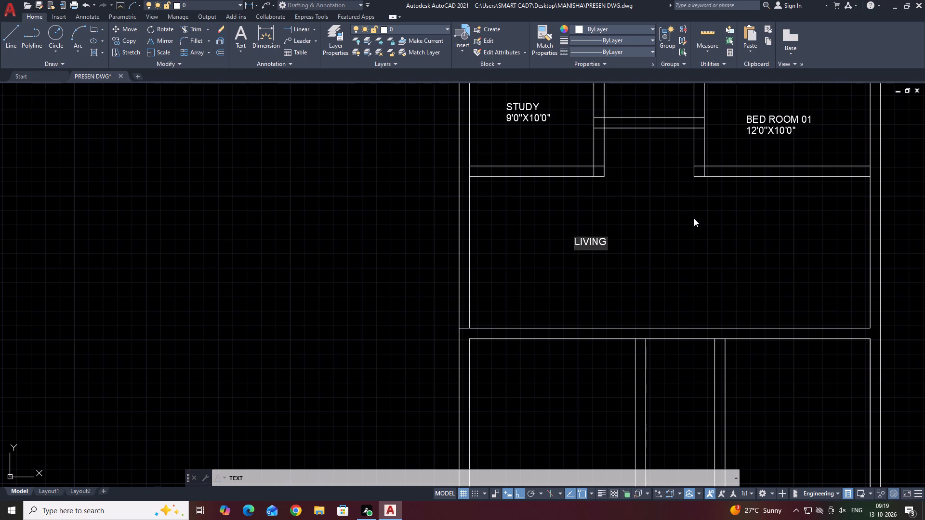
key(ctrl+7)
key(ctrl+7)
key(ctrl+7)
key(ctrl+7)
key(bracketleft)
key(BackSpace)
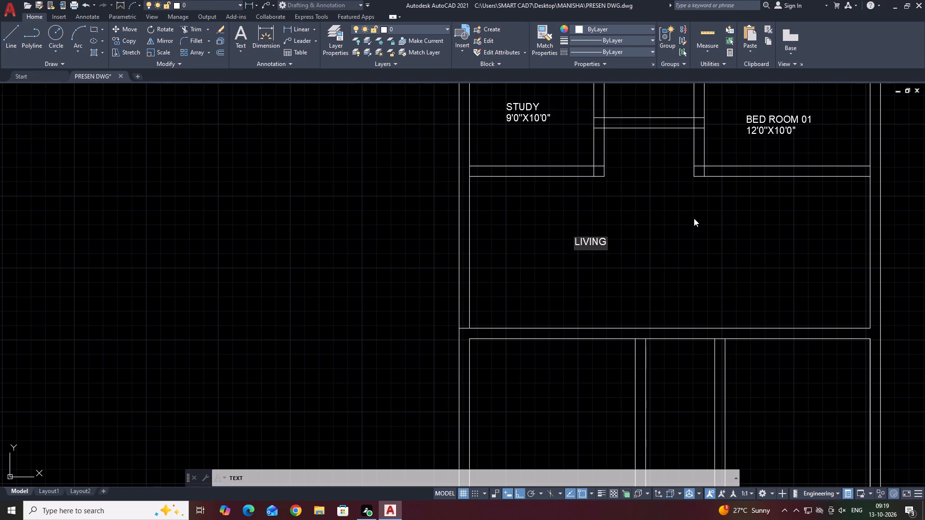
key(shift+ampersand)
text(DW)
key(backslash)
key(BackSpace)
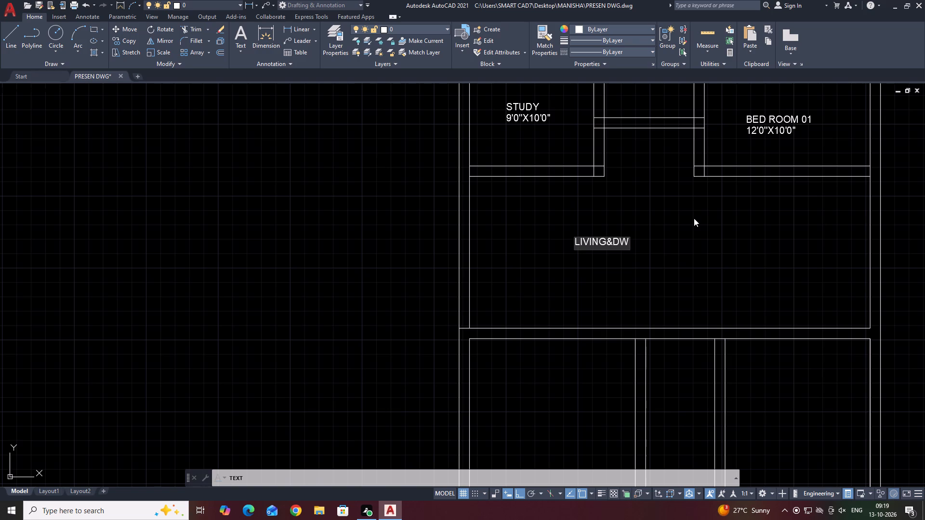
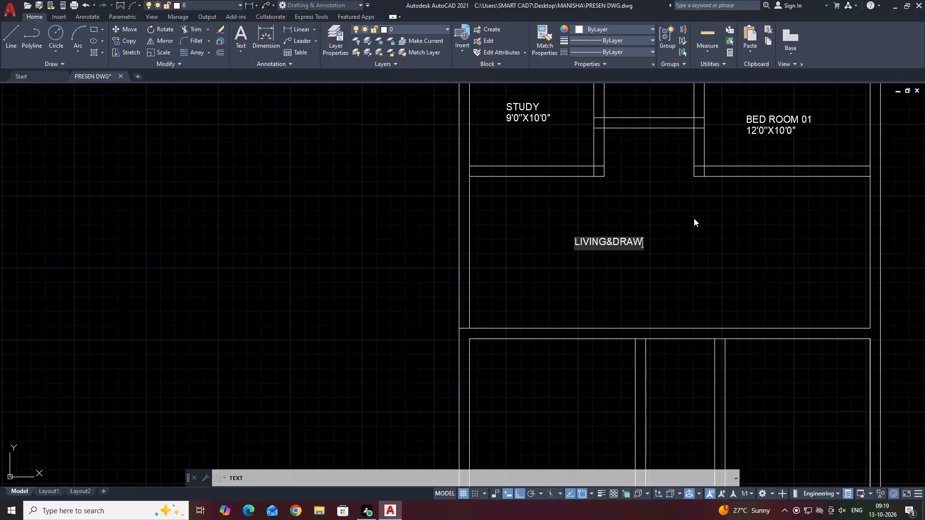
Complete the central room's label as LIVING&DRAWING with the size 26'3''X11'0'' on a second line.
key(g)
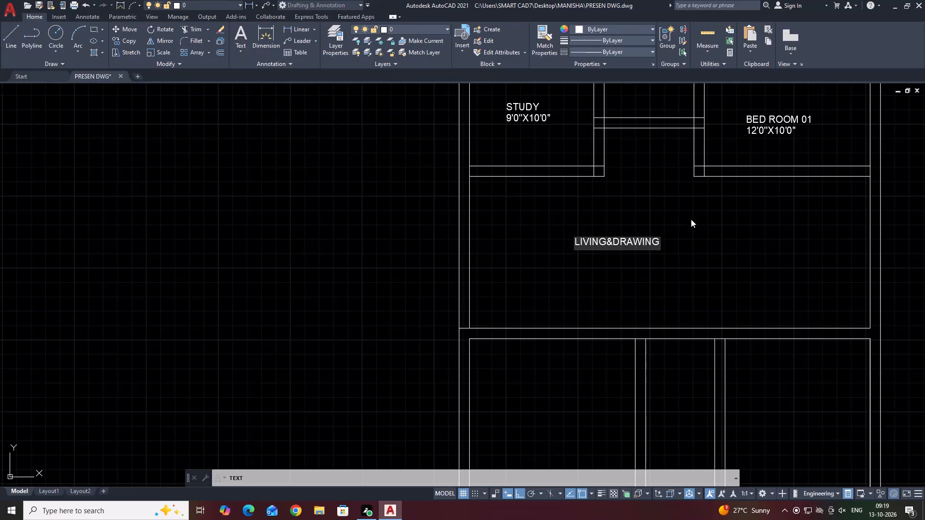
key(Return)
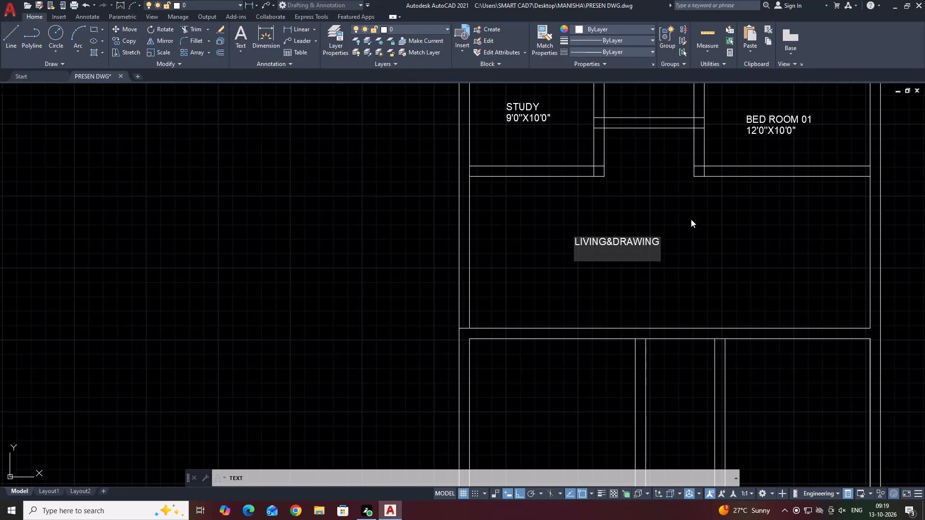
text(26')
text(3'')
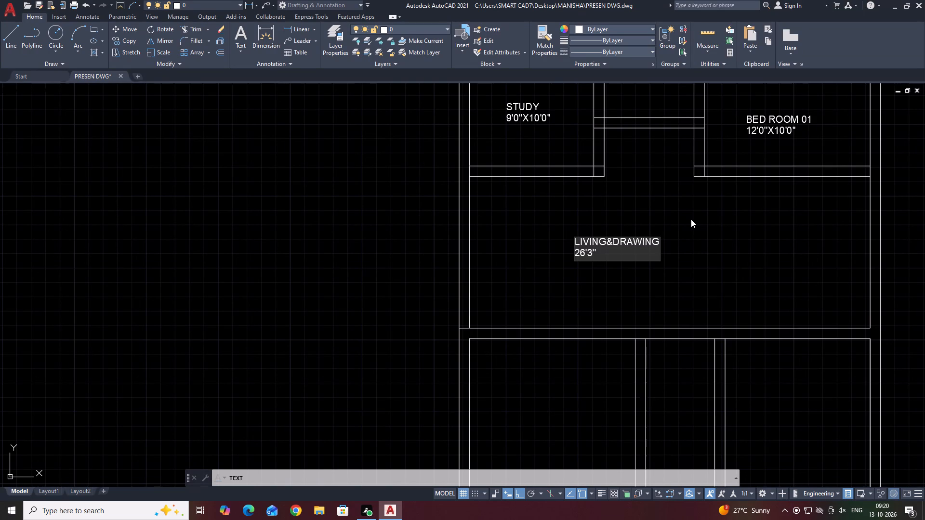
key(x)
text(11'0'')
Label the lower-left room M.BED ROOM with the size 12'0''X13'8'' on a second line.
scroll(669, 257, down, 2)
middle_drag(631, 327, 617, 315)
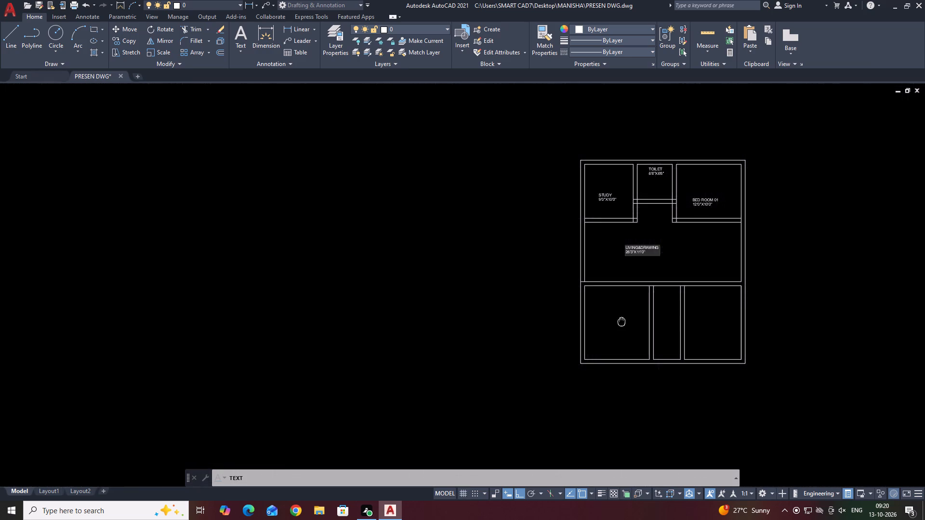
middle_drag(617, 315, 576, 263)
scroll(568, 266, up, 2)
drag(513, 271, 542, 264)
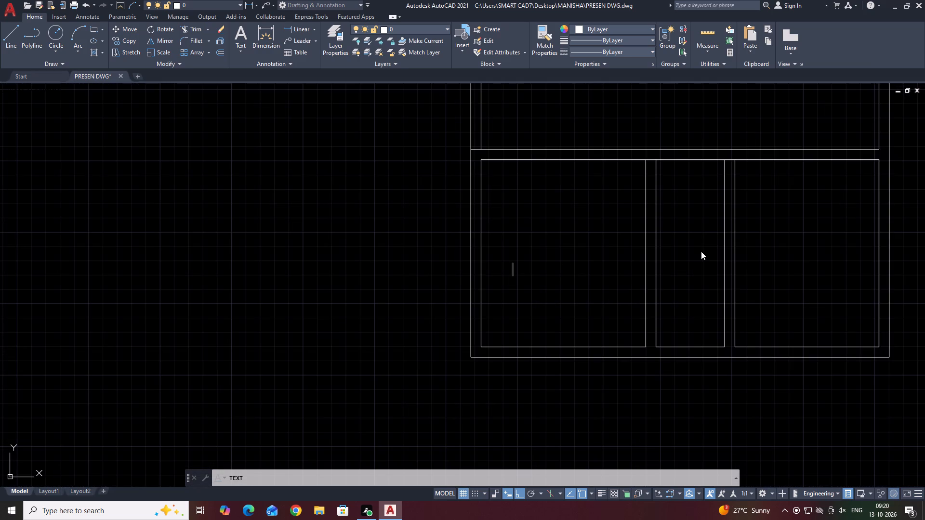
text(M.)
key(space)
key(BackSpace)
text(BED ROOM)
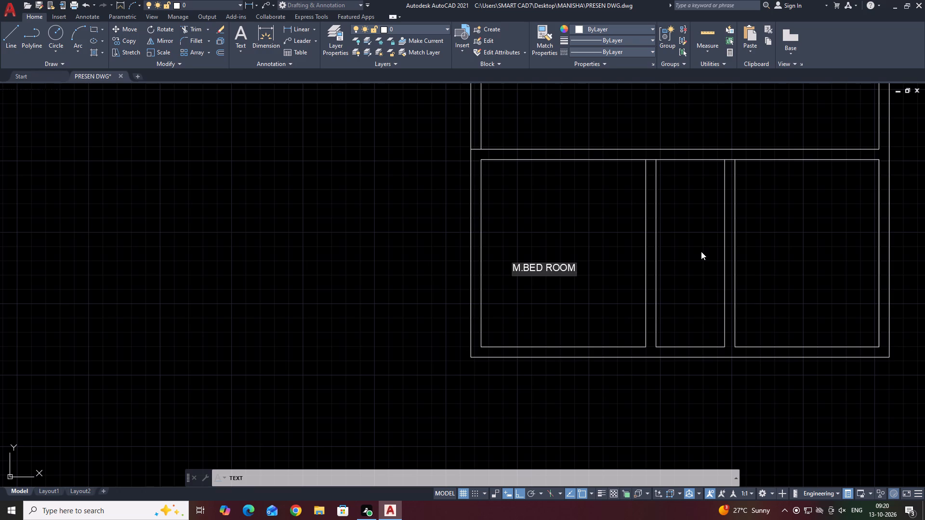
key(Return)
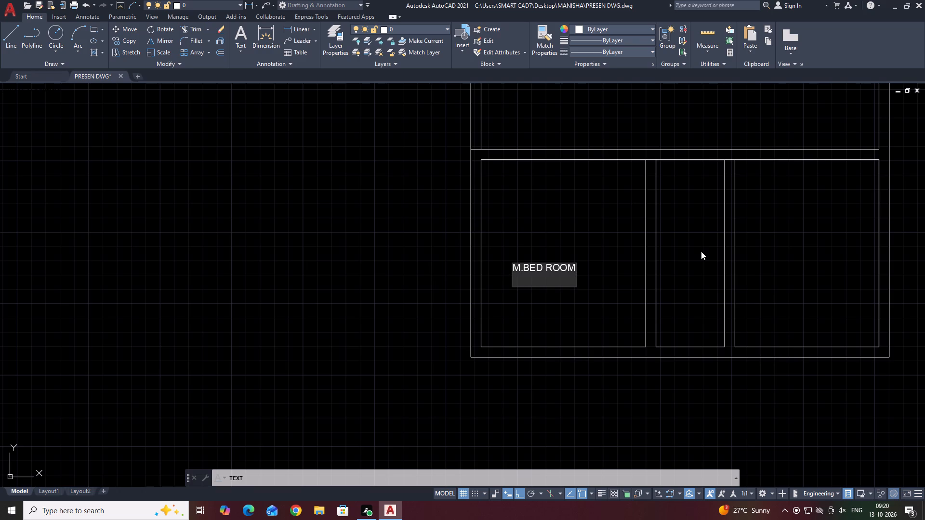
text(12'0'')
key(x)
text(13'9)
key(BackSpace)
text(8'')
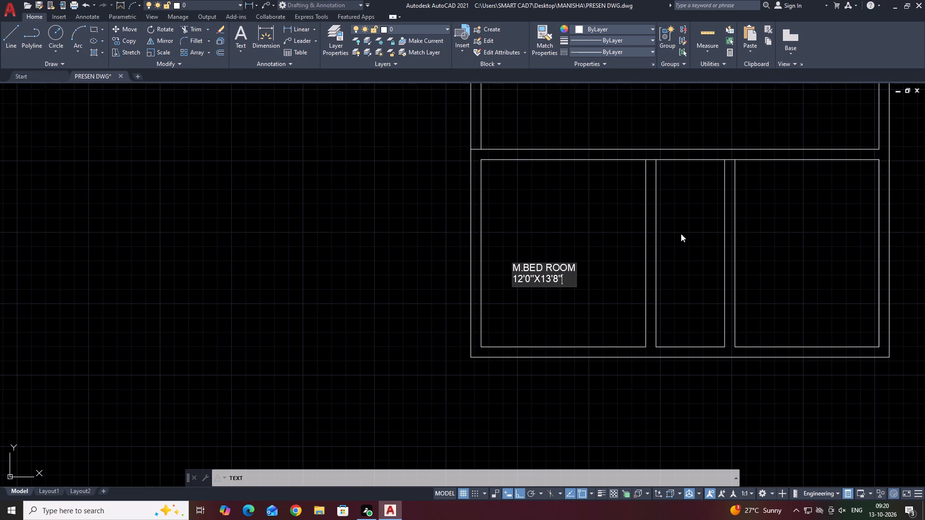
Label the narrow lower middle room TOILET with the size 5'0''X8'6'' on a second line.
drag(676, 231, 670, 230)
key(t)
text(OILET)
key(Return)
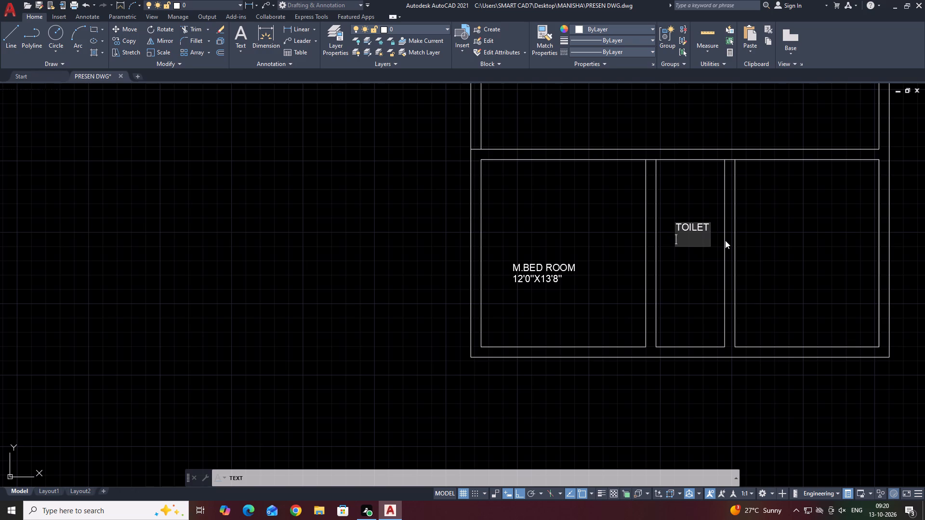
text(5'0'')
key(x)
text(8'6'')
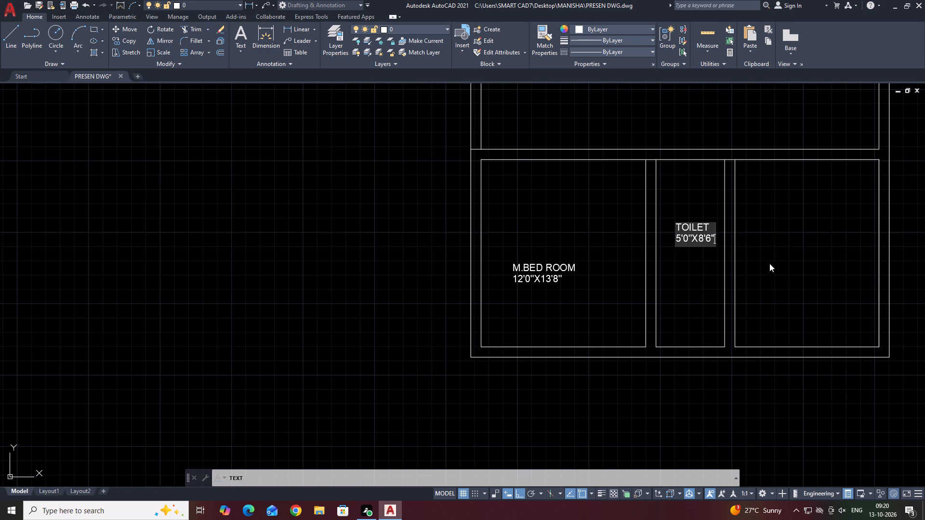
Label the lower-right room KITCHEN, placed just below its top wall, with the size 10'6''X8'1'' on a second line.
middle_drag(691, 200, 595, 315)
scroll(616, 305, down, 4)
scroll(622, 310, up, 3)
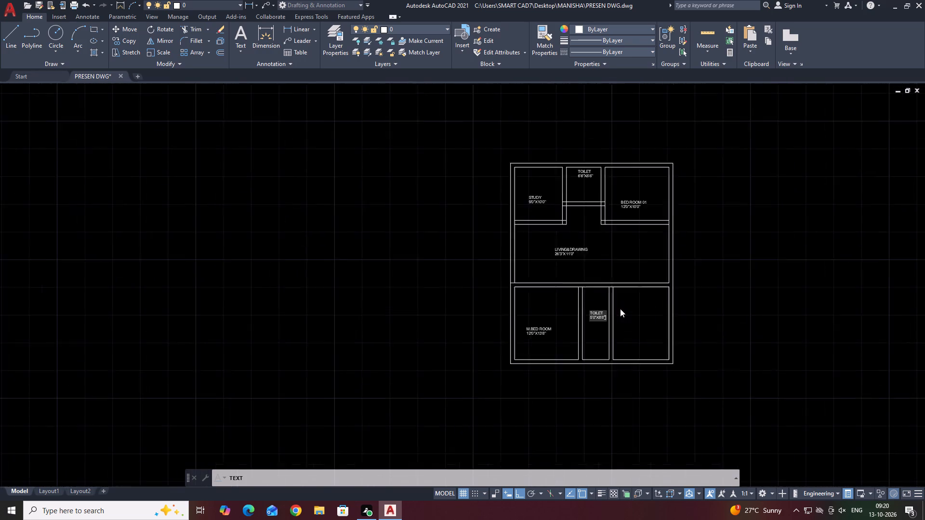
scroll(620, 309, up, 1)
middle_drag(619, 303, 591, 300)
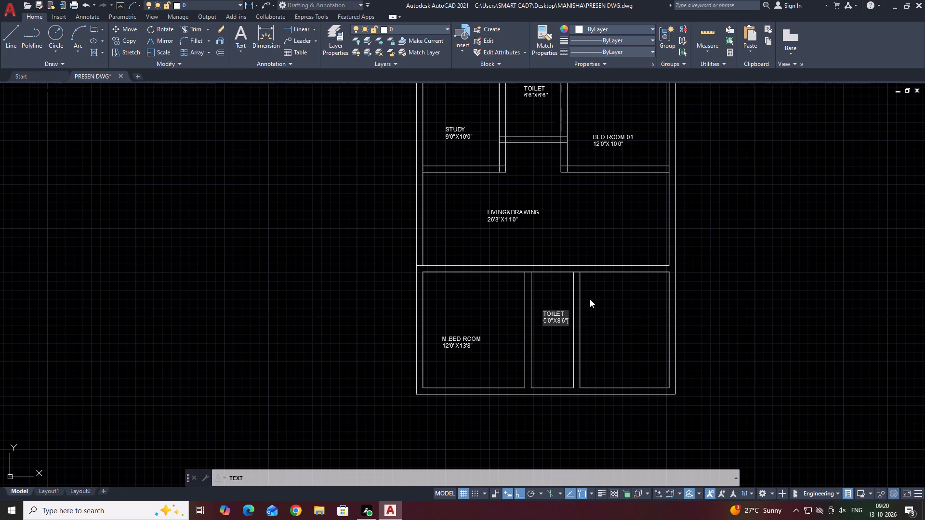
middle_drag(594, 262, 538, 271)
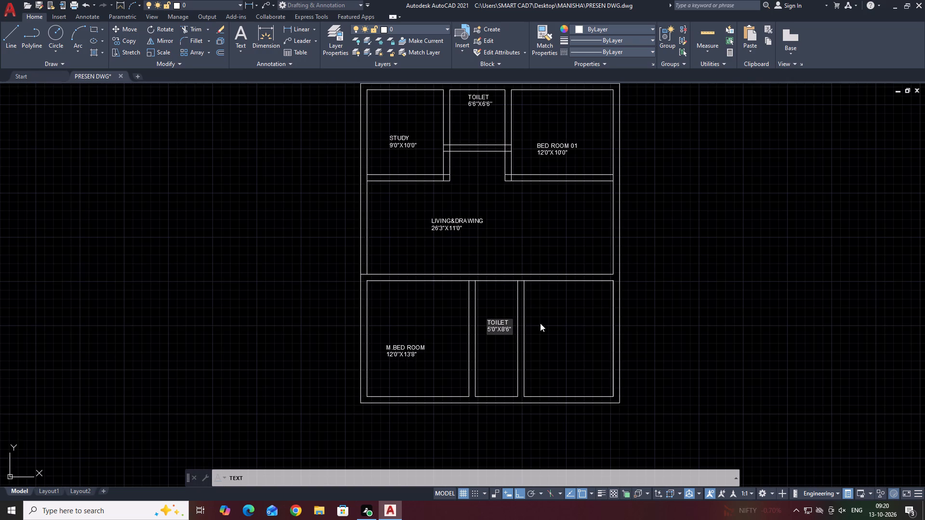
scroll(542, 289, up, 1)
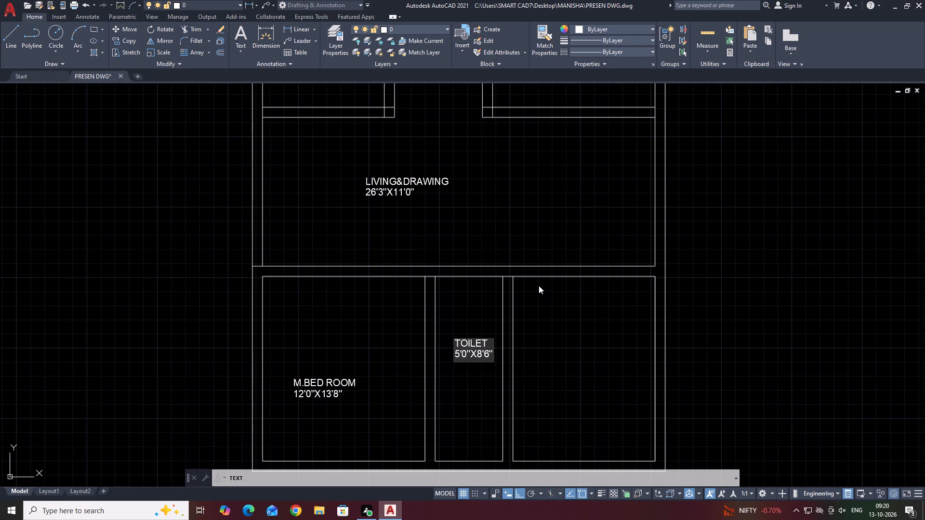
click(539, 286)
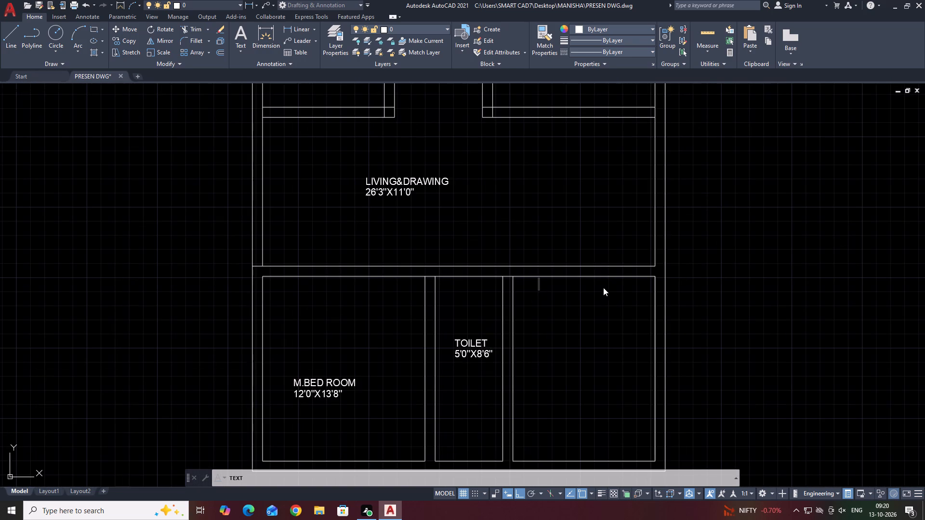
text(KITCHEN)
key(Return)
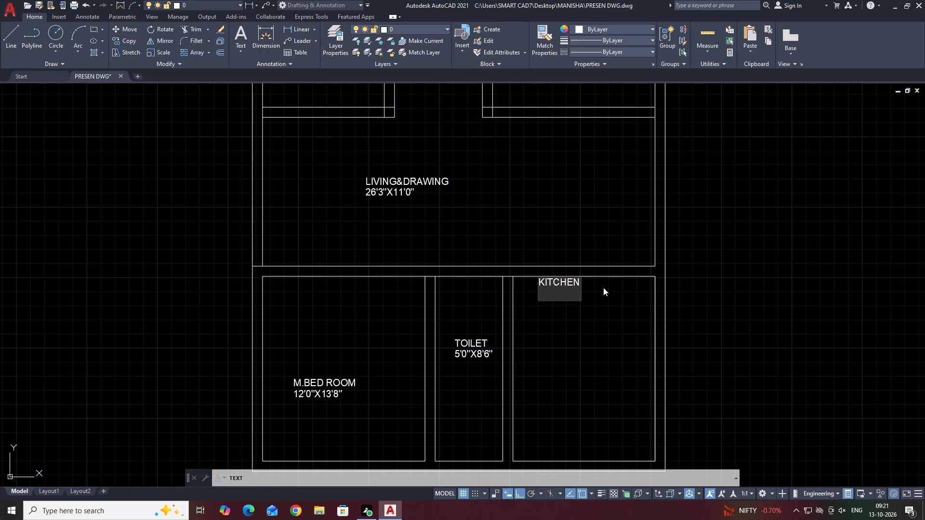
text(10'6'')
key(x)
text(8')
text(1'')
Add the label UTILITY in the lower part of the kitchen room, enter 10'6''X5'0'' on a second line, and leave the text command.
click(544, 387)
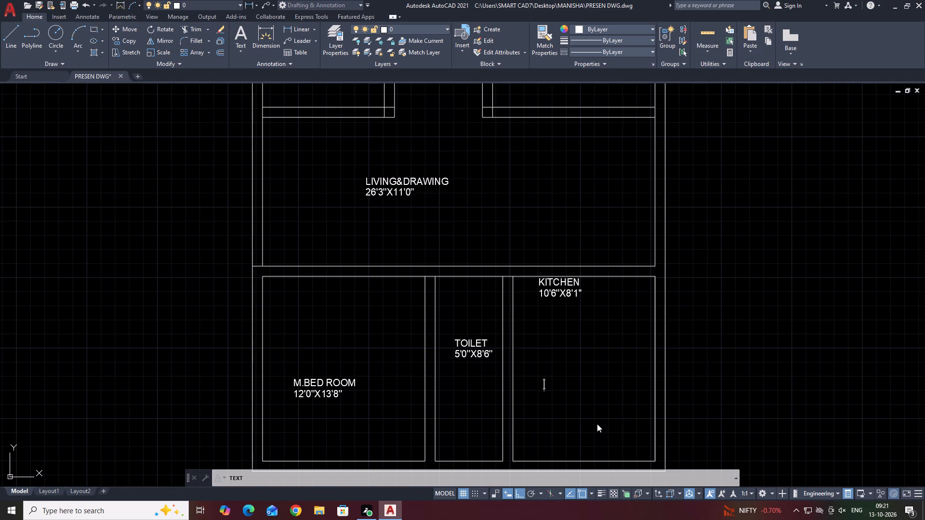
key(u)
text(TILI)
text(TY)
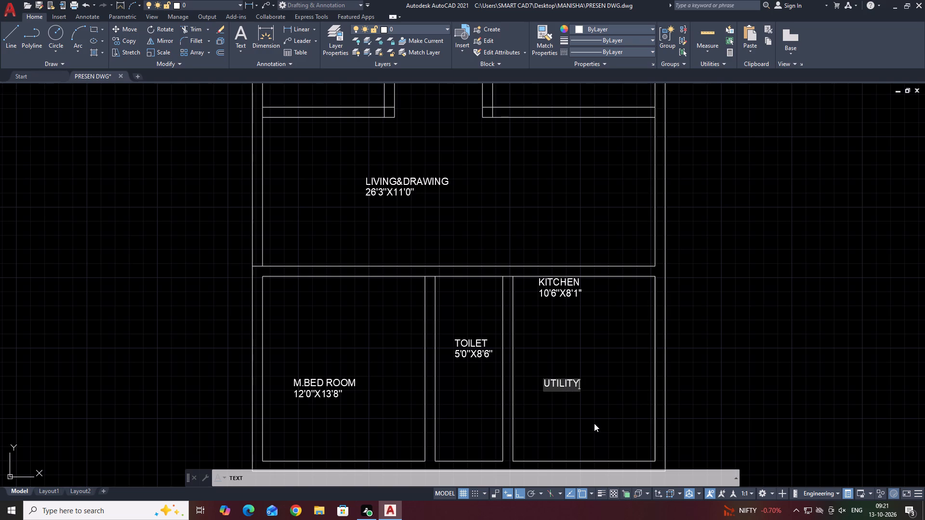
key(Return)
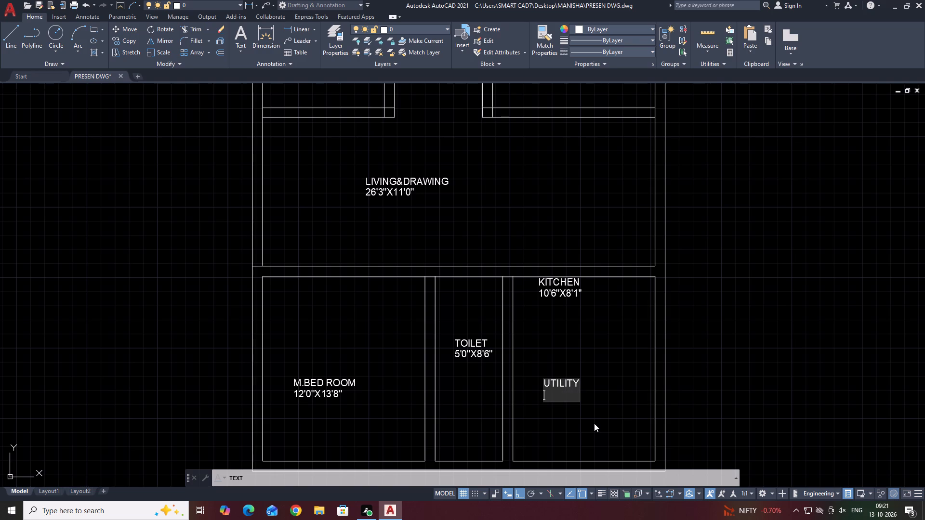
text(10'6'')
key(x)
text(5'0'')
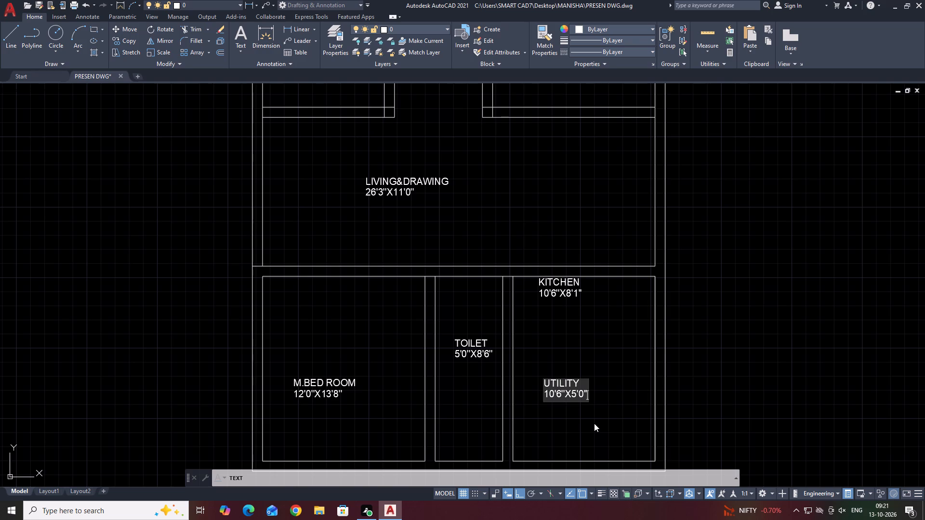
middle_drag(661, 403, 593, 429)
scroll(592, 429, down, 2)
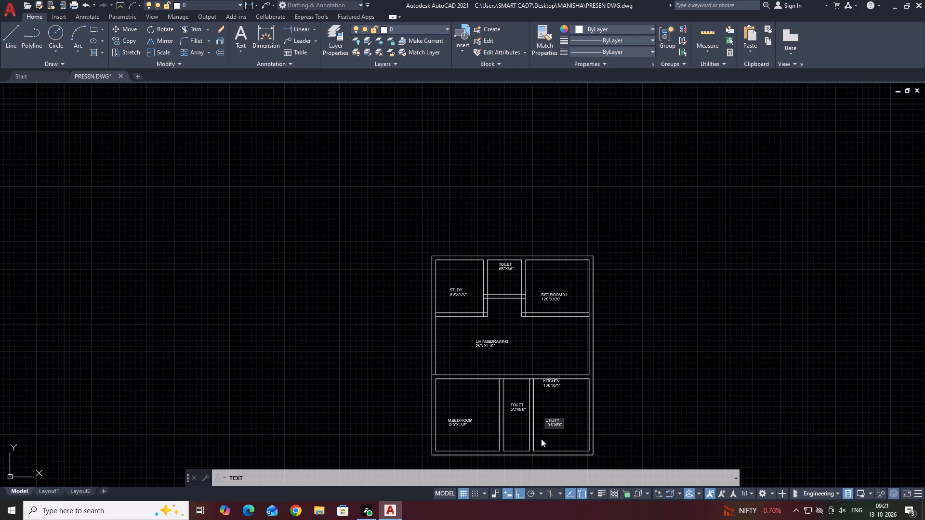
middle_drag(597, 361, 565, 296)
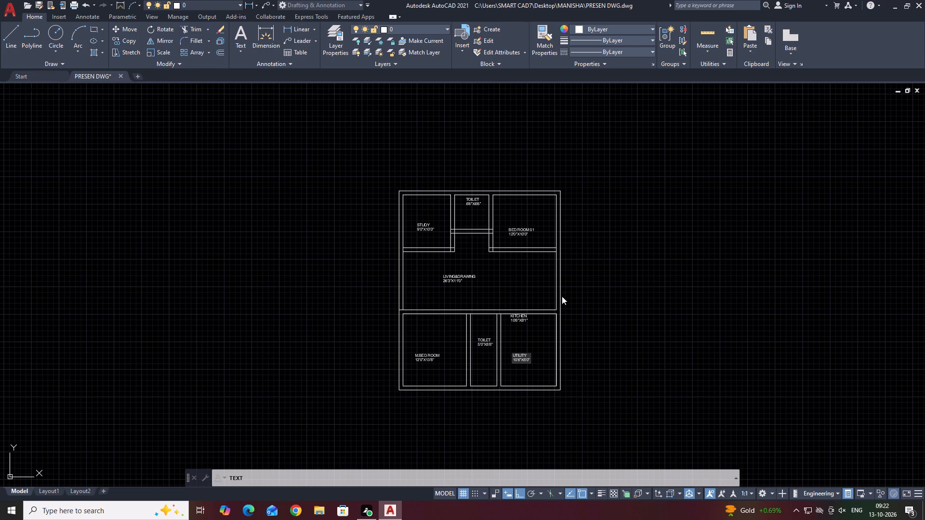
key(Escape)
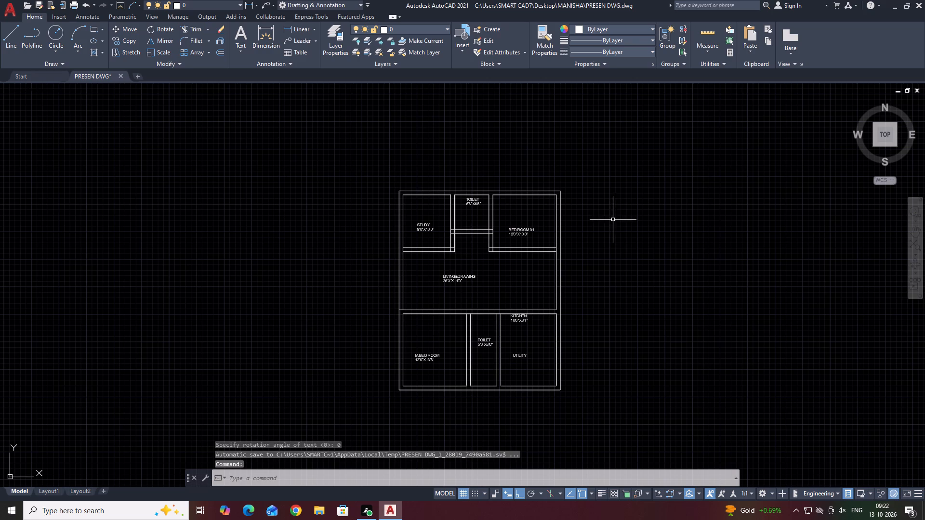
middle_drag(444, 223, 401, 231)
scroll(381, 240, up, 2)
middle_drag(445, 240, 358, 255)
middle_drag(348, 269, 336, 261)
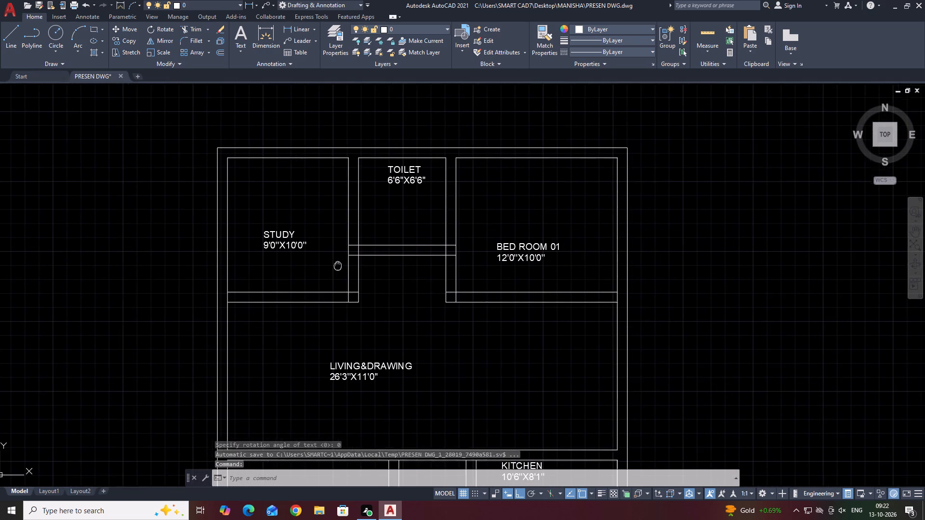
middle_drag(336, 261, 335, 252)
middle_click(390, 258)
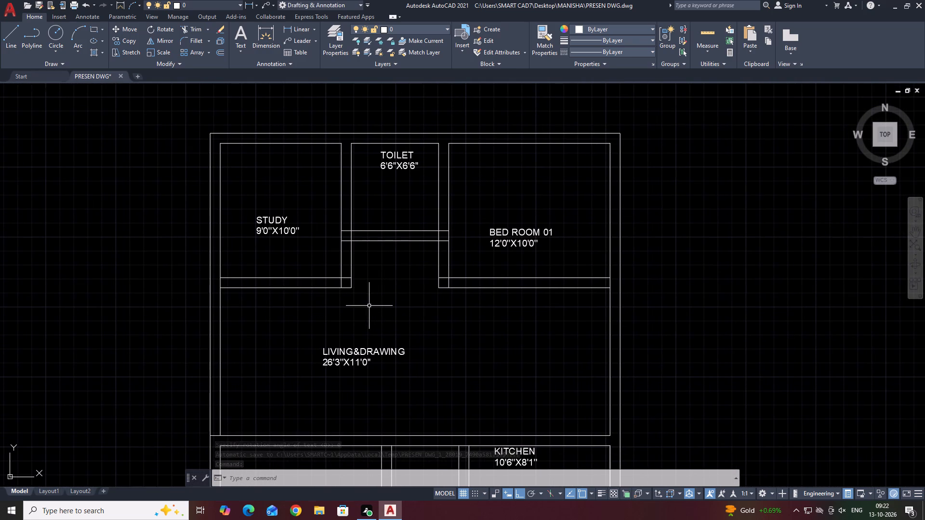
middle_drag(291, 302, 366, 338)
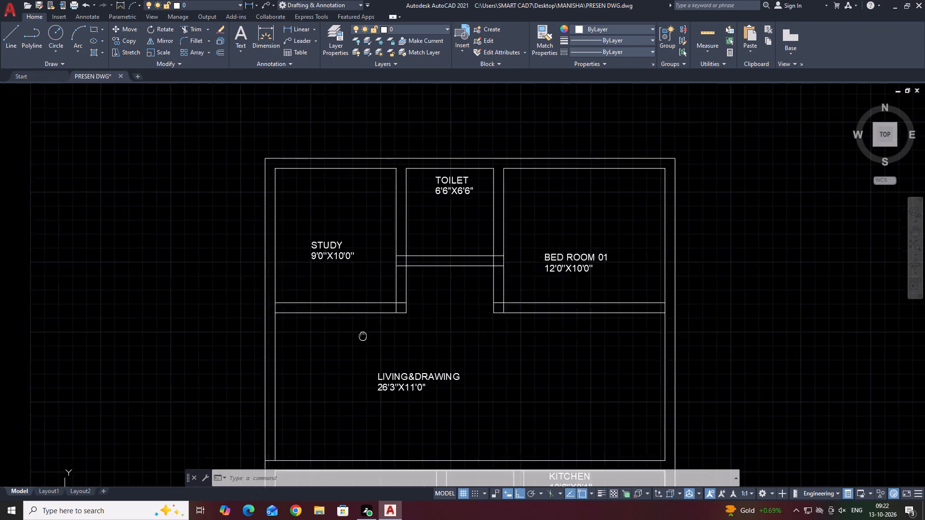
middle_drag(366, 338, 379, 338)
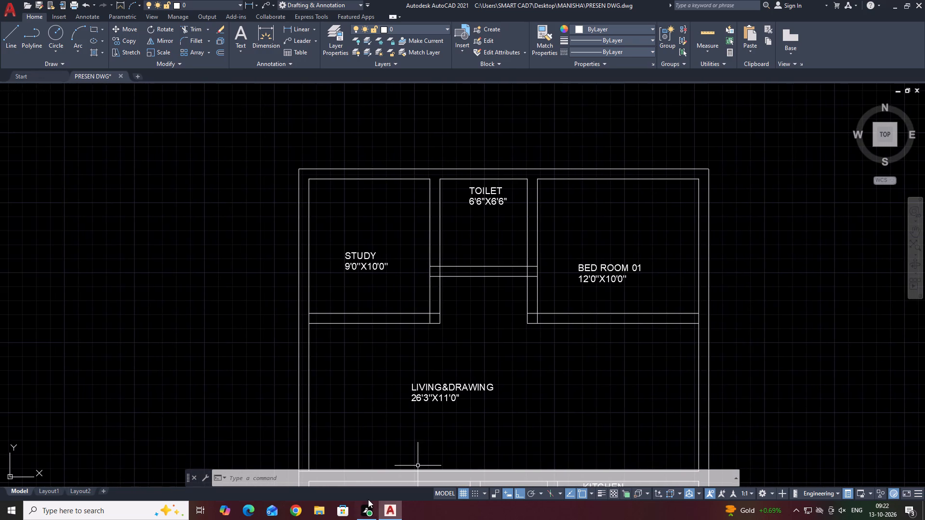
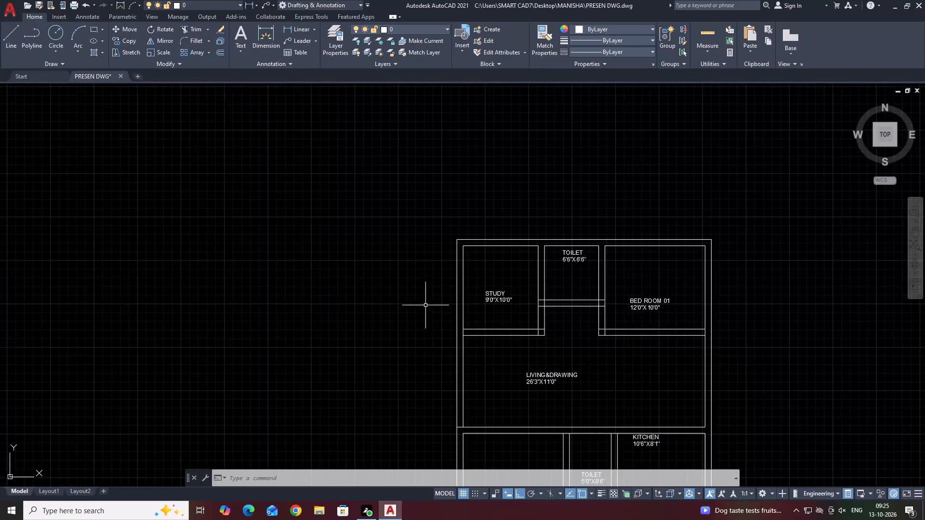
Move the two-line STUDY label, name and size together, up towards the top wall of its room.
middle_drag(525, 284, 506, 291)
middle_drag(558, 297, 493, 287)
drag(490, 323, 489, 317)
click(461, 280)
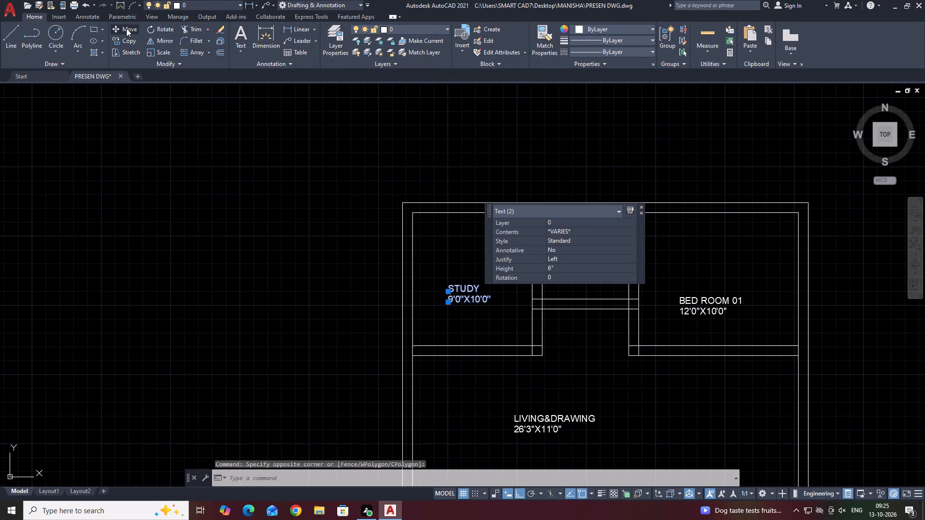
click(126, 28)
scroll(478, 296, up, 1)
click(478, 297)
click(455, 208)
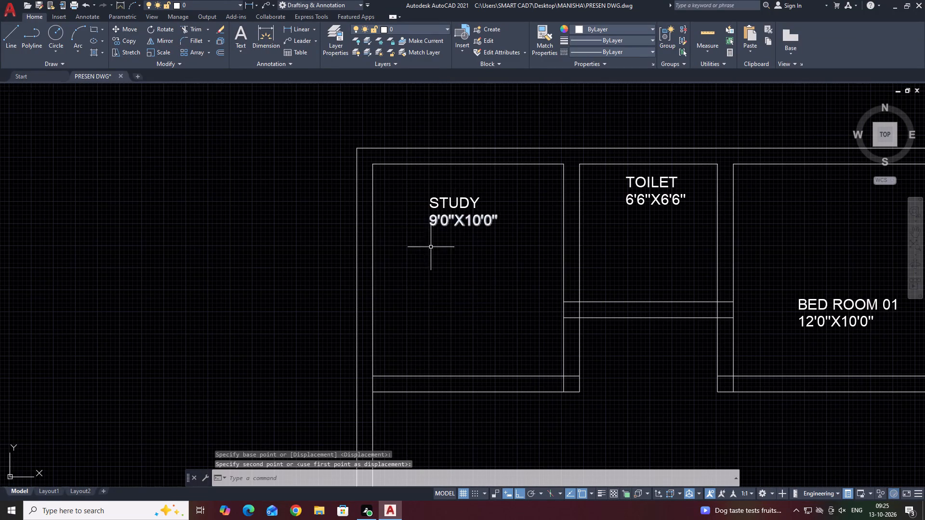
Draw a 1'6" by 9" rectangle within the study's top wall, extending left from the room's upper-right inner corner.
scroll(459, 212, up, 1)
middle_drag(468, 211, 468, 229)
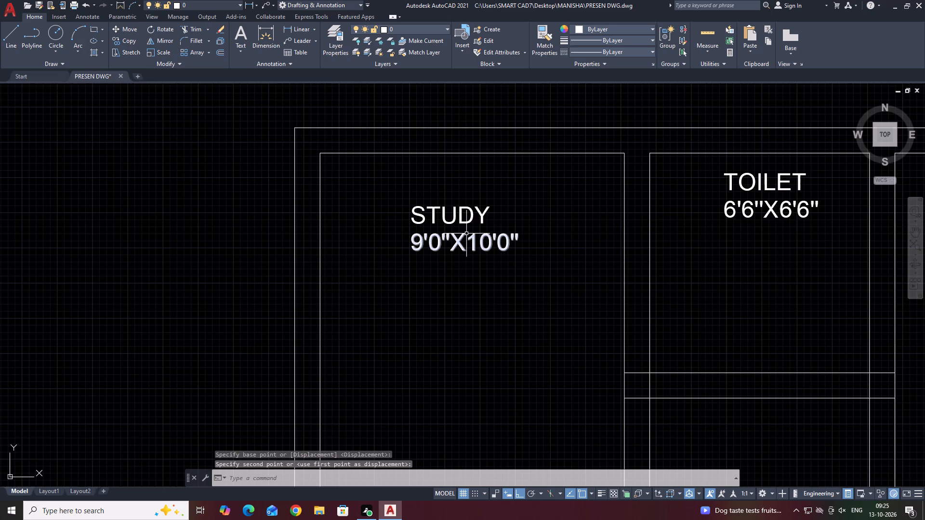
middle_drag(488, 204, 434, 284)
text(REC)
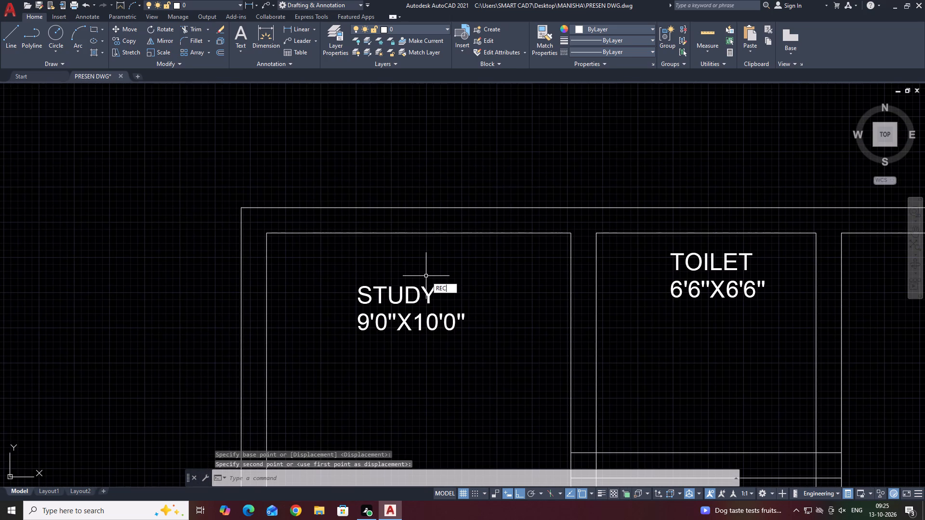
key(space)
click(568, 232)
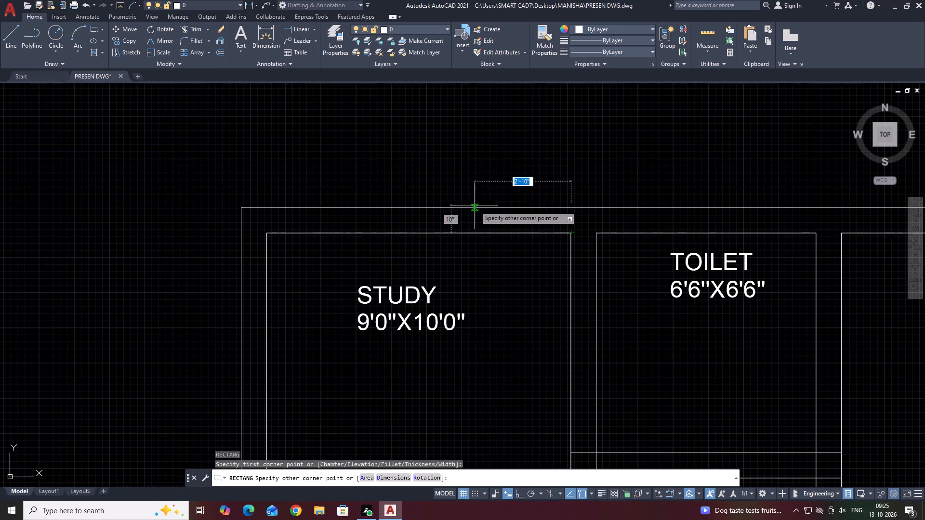
text(D)
key(space)
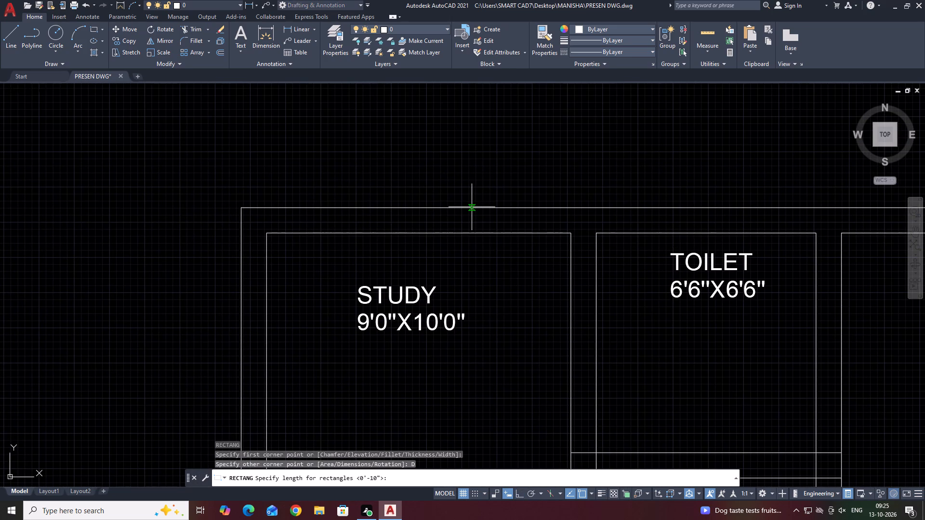
key(1)
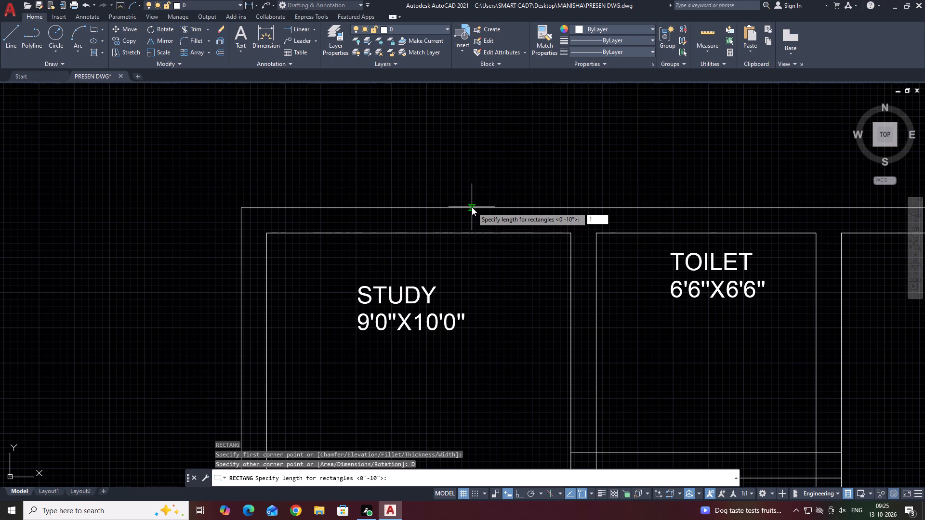
key(BackSpace)
text(1'6)
key(Return)
key(9)
key(Return)
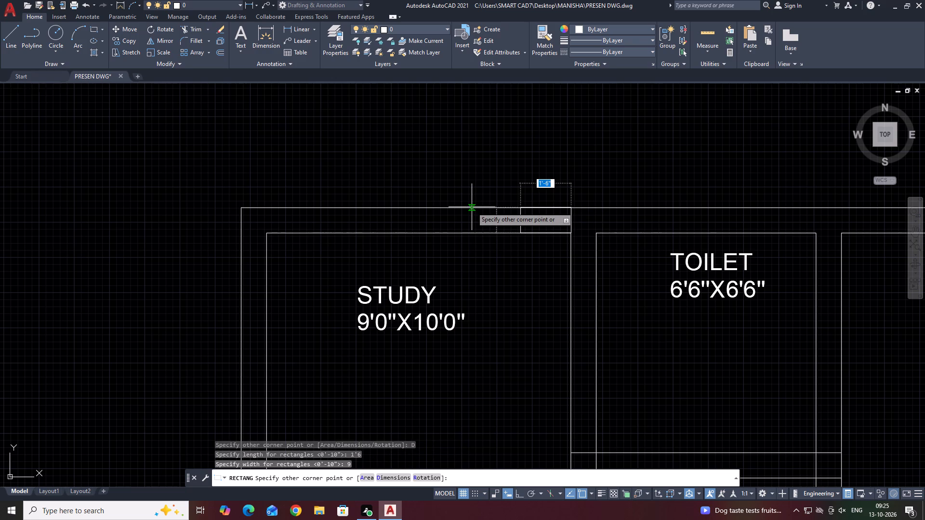
click(472, 211)
key(space)
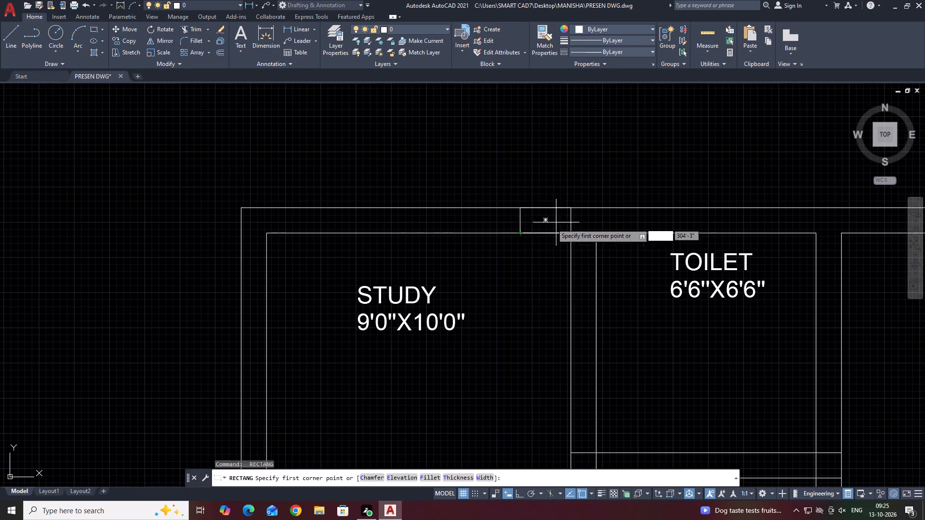
key(space)
key(Escape)
Stretch the left edge of the rectangle in the study's top wall outward by 6".
middle_drag(582, 241, 497, 253)
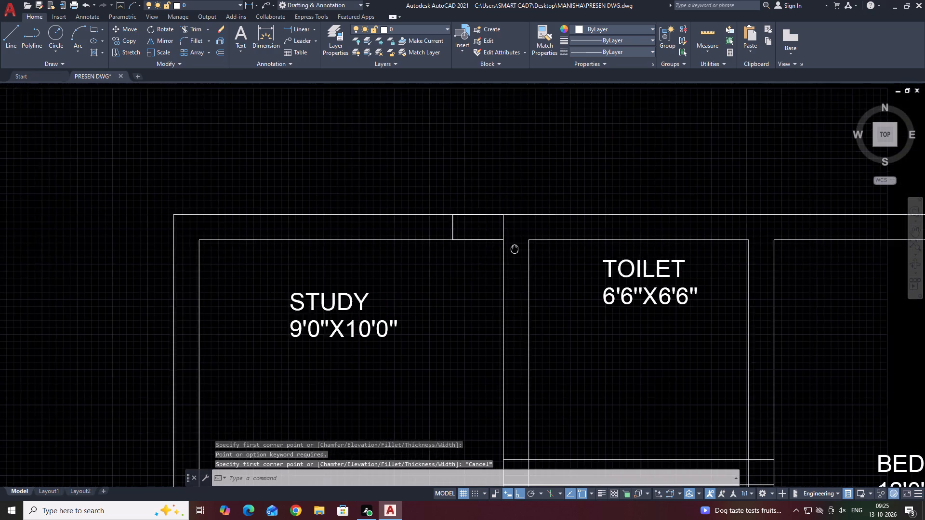
middle_drag(497, 253, 385, 264)
middle_drag(554, 271, 544, 273)
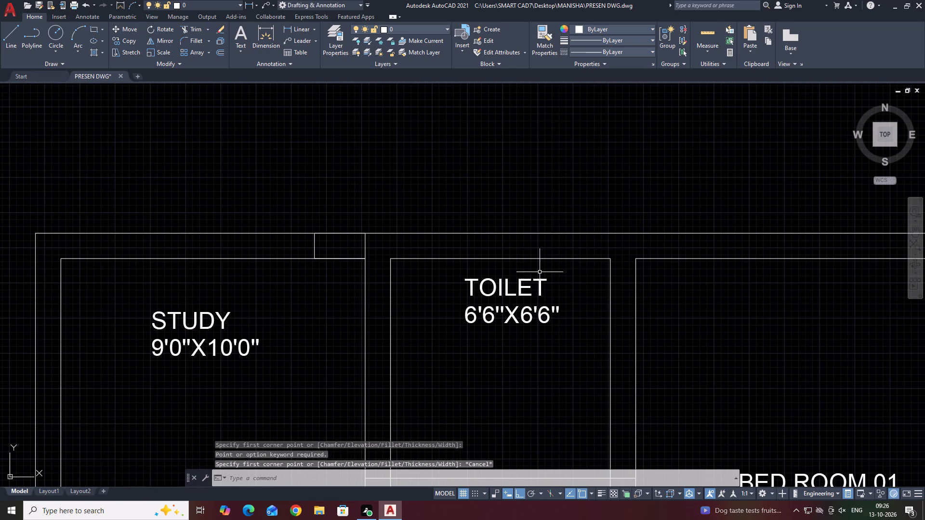
scroll(315, 247, up, 3)
click(329, 239)
click(267, 248)
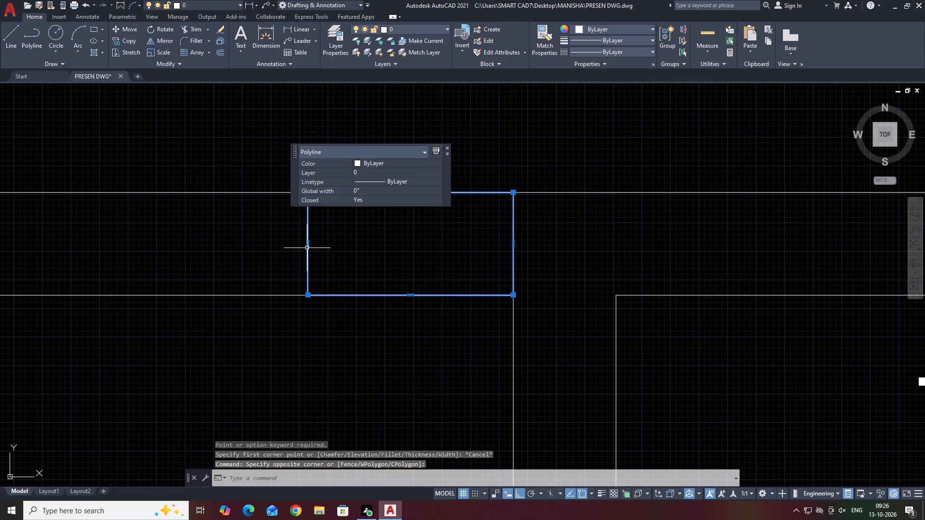
click(308, 243)
key(4)
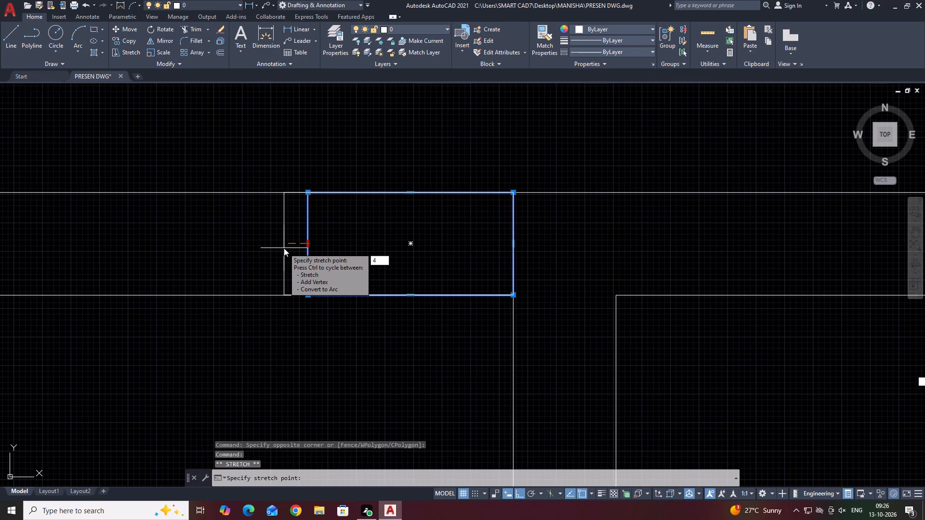
key(BackSpace)
key(6)
key(Return)
key(space)
middle_drag(384, 302, 438, 296)
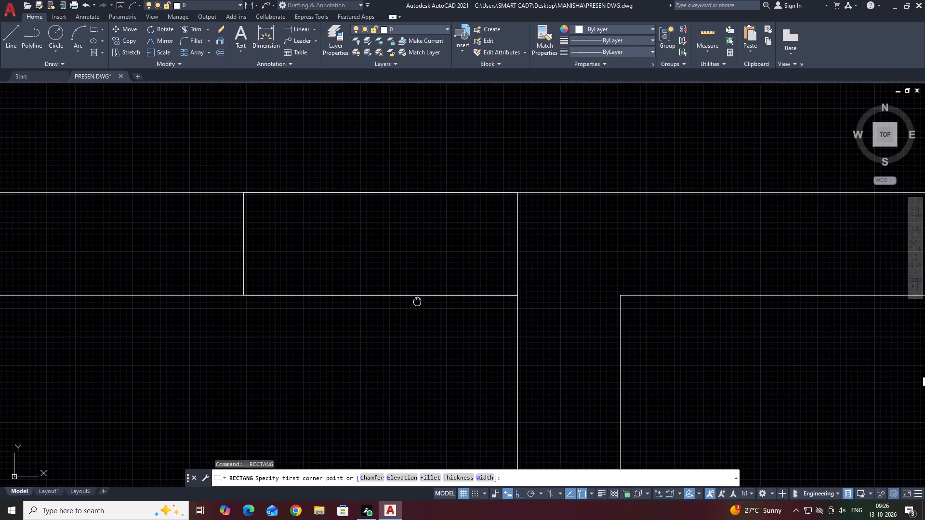
middle_drag(438, 296, 460, 288)
key(Escape)
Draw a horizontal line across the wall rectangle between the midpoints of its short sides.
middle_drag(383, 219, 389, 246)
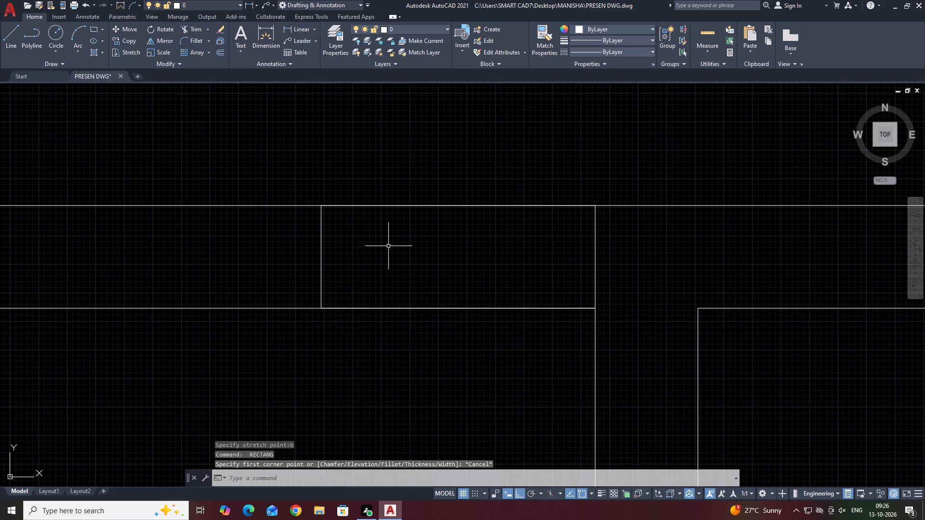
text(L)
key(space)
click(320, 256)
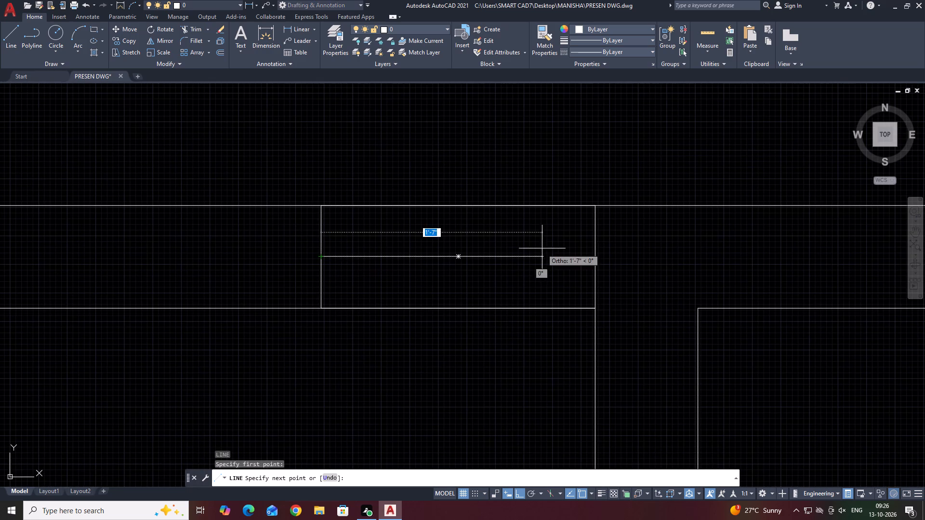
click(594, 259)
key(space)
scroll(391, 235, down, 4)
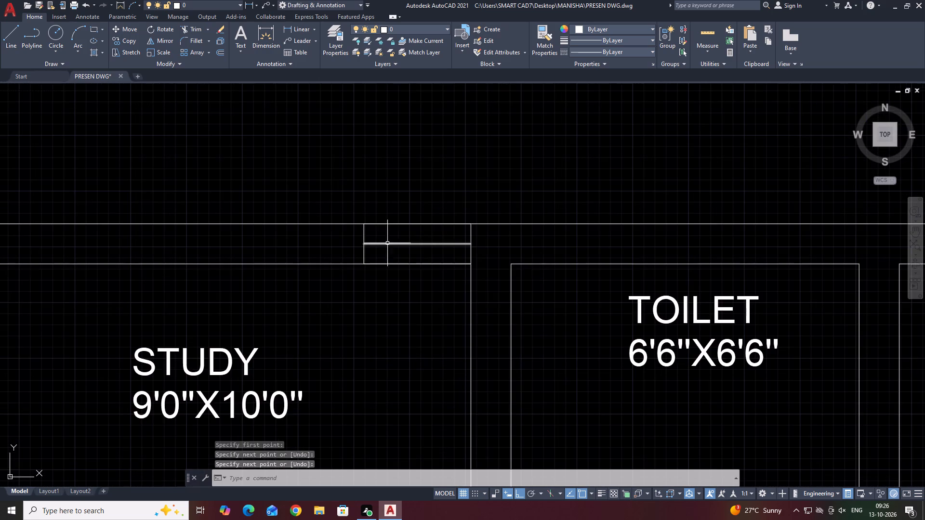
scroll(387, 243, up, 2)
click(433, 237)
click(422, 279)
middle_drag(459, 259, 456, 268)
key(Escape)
Draw a small upright rectangle, about 1" by 3", inside the wall rectangle from its upper-left corner.
middle_drag(344, 258, 351, 288)
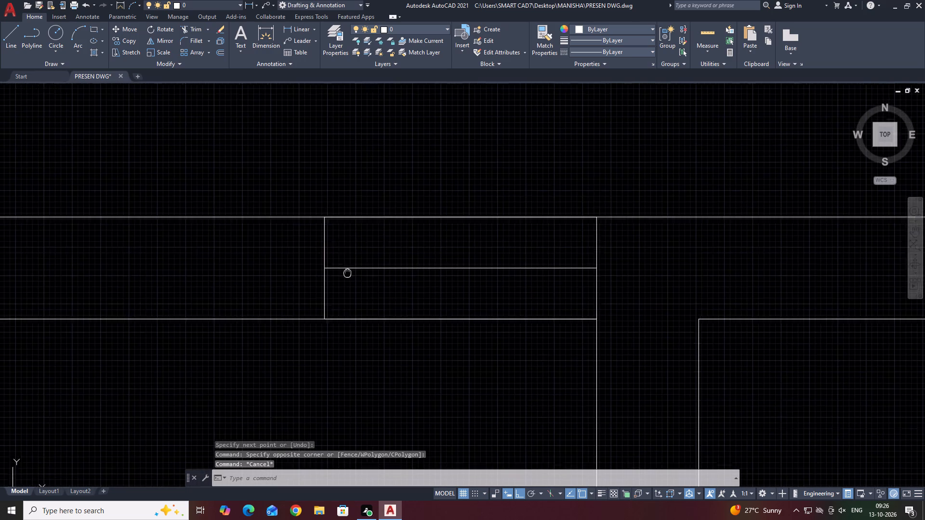
middle_drag(351, 288, 356, 305)
text(REC)
key(space)
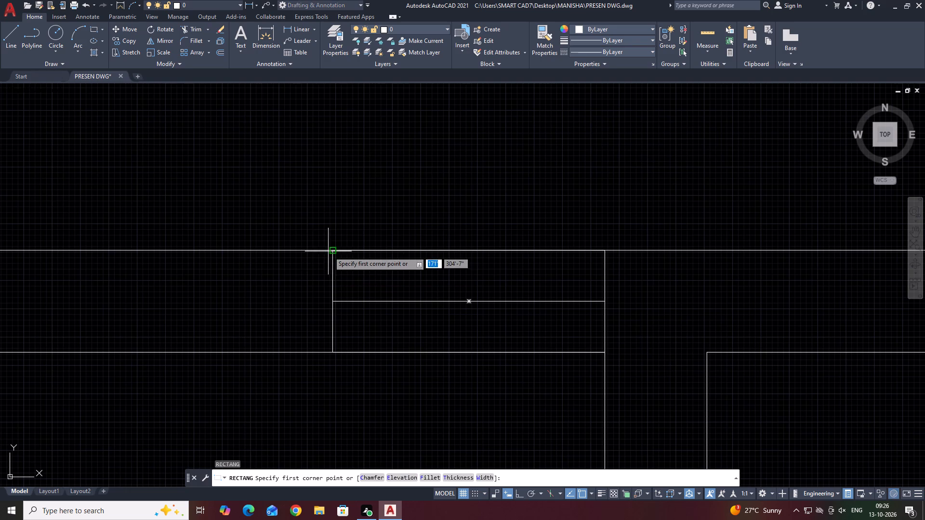
click(332, 251)
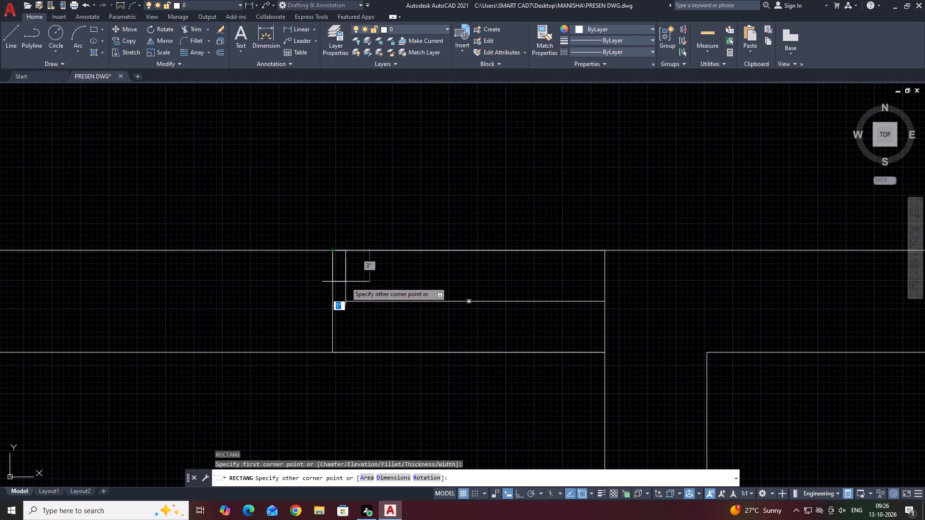
click(349, 282)
key(space)
click(421, 290)
key(Escape)
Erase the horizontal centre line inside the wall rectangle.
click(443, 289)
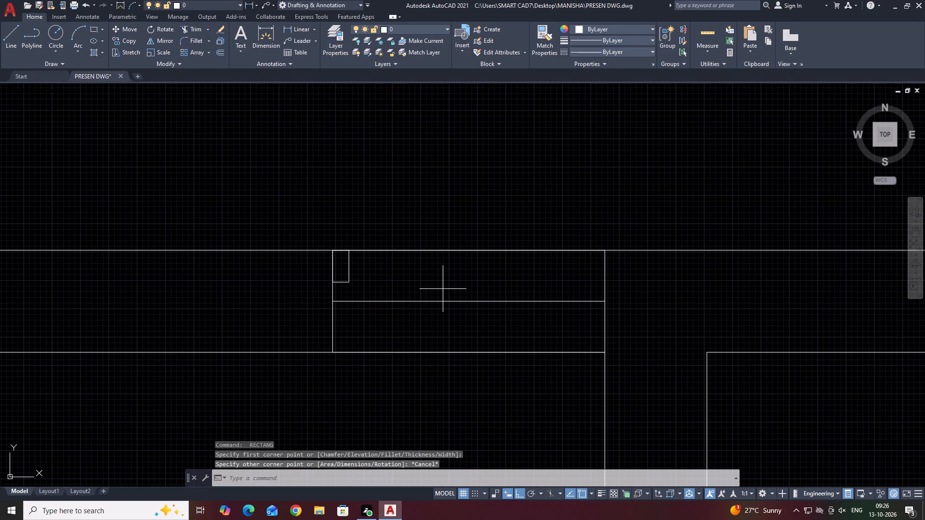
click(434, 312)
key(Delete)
Mirror the small upright rectangle about the wall rectangle's vertical centre line, keeping the original.
click(358, 275)
click(347, 286)
middle_drag(353, 285, 349, 287)
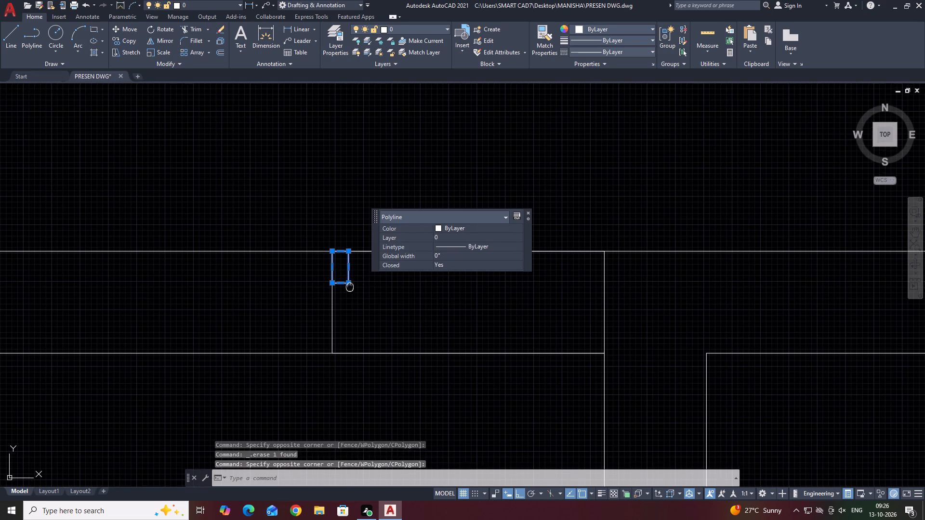
middle_drag(349, 287, 343, 286)
key(m)
text(I)
key(space)
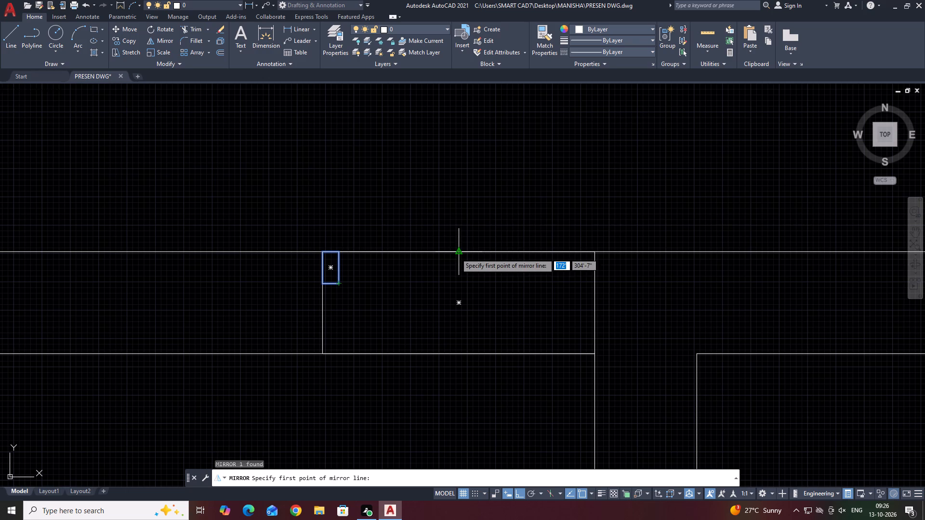
click(456, 253)
click(456, 220)
drag(476, 255, 456, 220)
Draw a horizontal line joining the midpoints of the two small rectangles' facing sides.
middle_drag(364, 288, 345, 336)
key(l)
key(space)
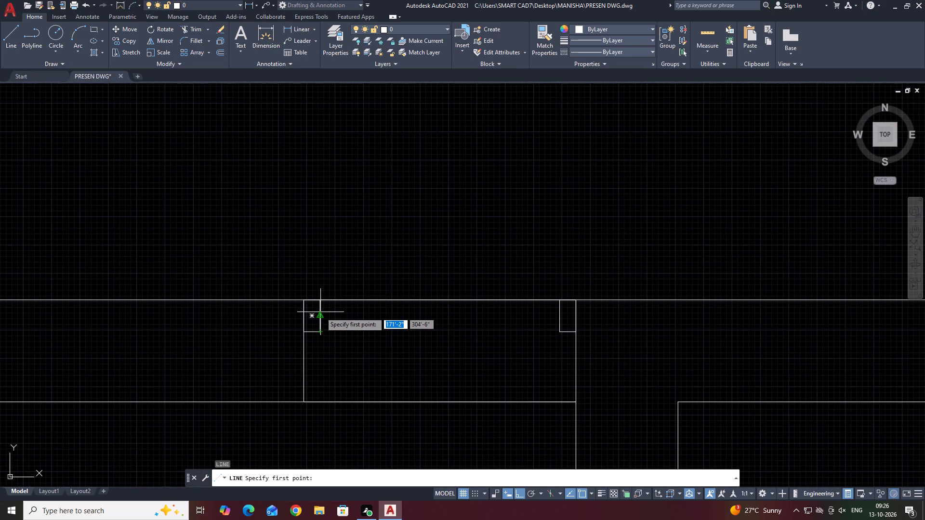
click(320, 314)
click(560, 316)
key(space)
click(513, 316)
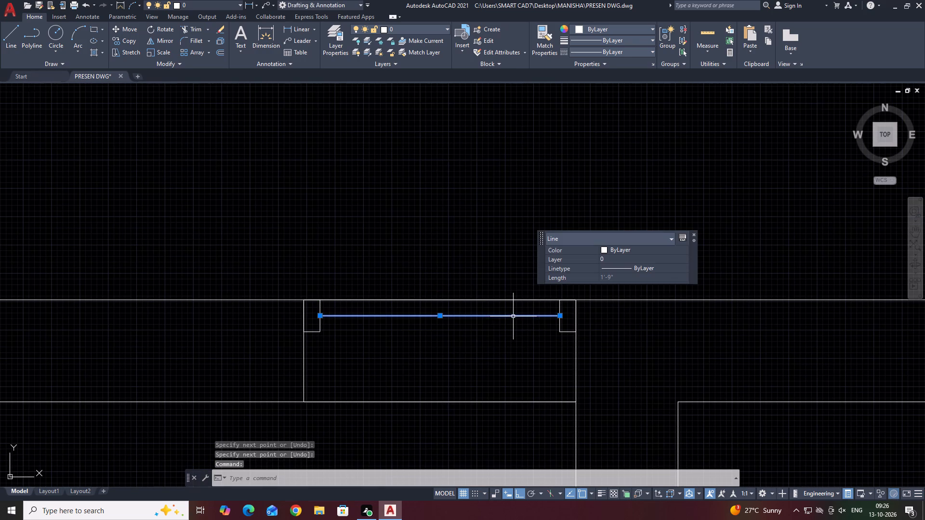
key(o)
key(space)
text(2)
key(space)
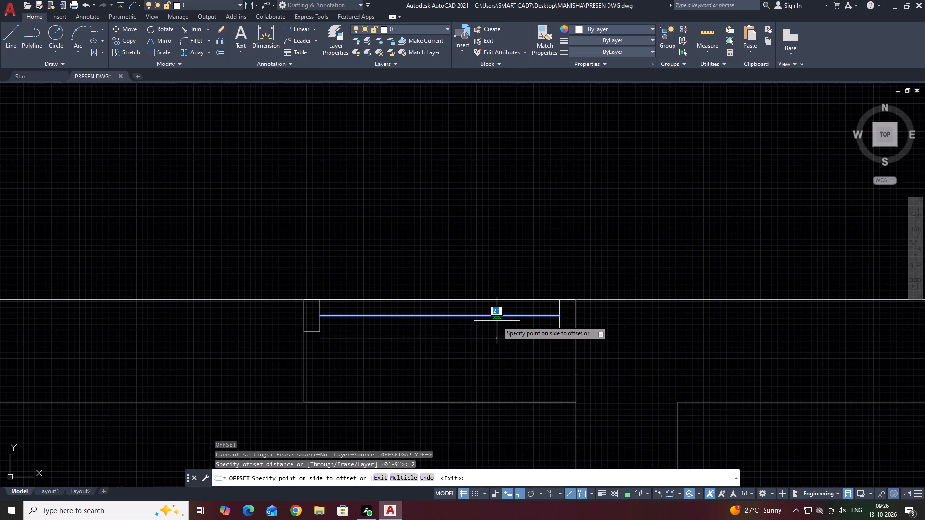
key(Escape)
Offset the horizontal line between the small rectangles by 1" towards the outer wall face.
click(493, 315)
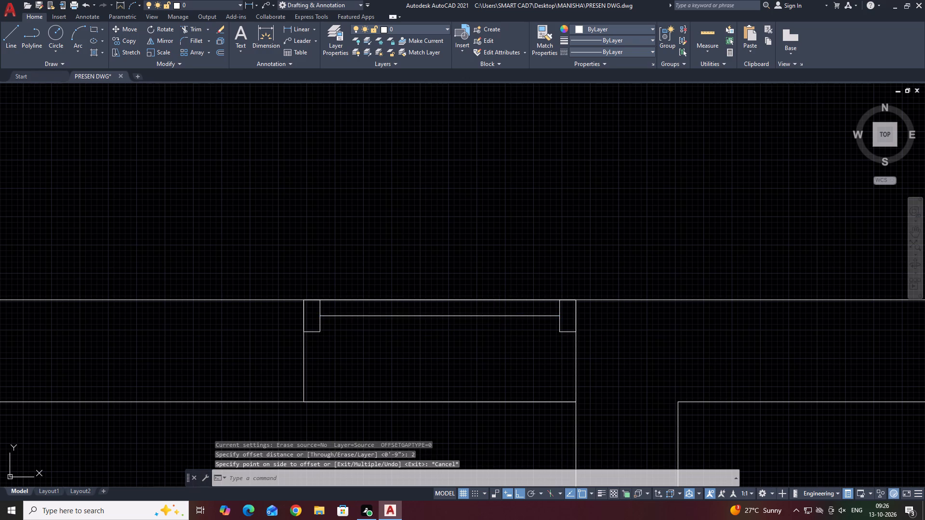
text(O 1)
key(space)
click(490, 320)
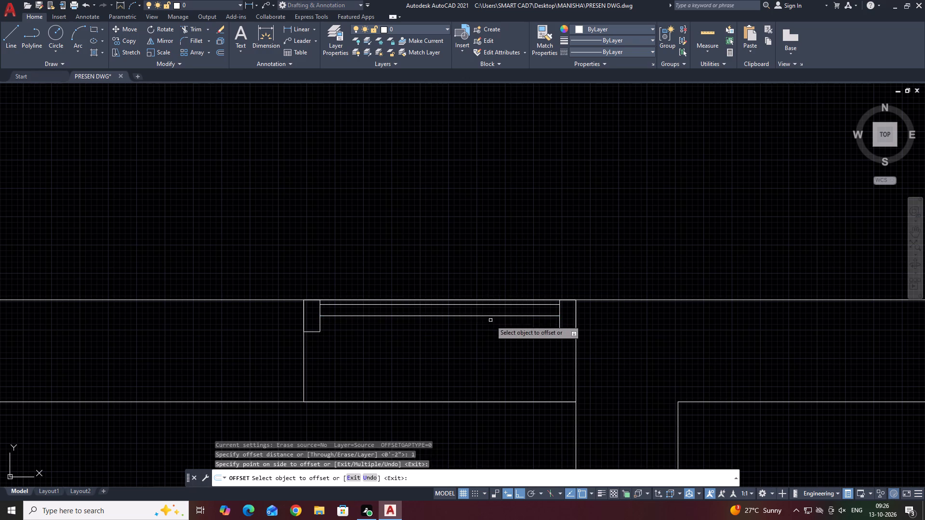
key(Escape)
Offset the original horizontal line between the small rectangles by 1" towards the inside of the room.
click(489, 317)
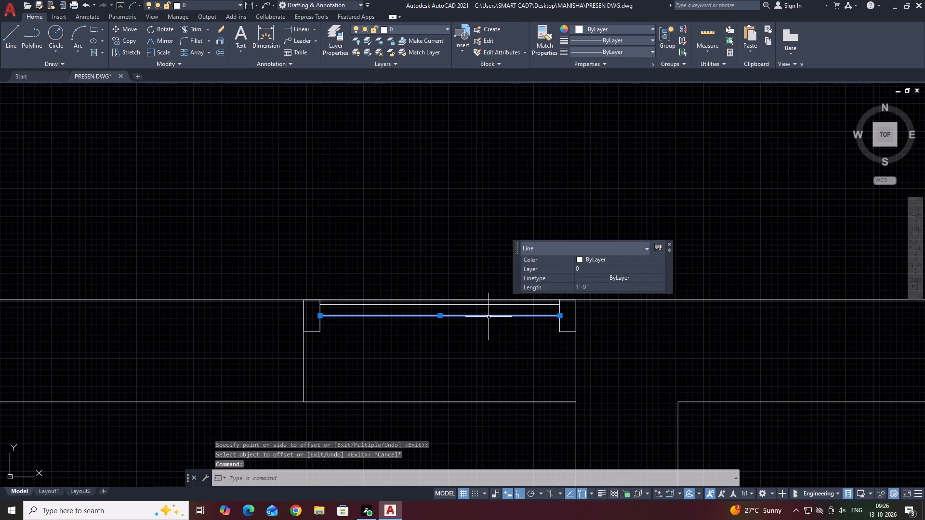
middle_drag(489, 319, 467, 334)
text(O 1)
key(space)
click(467, 339)
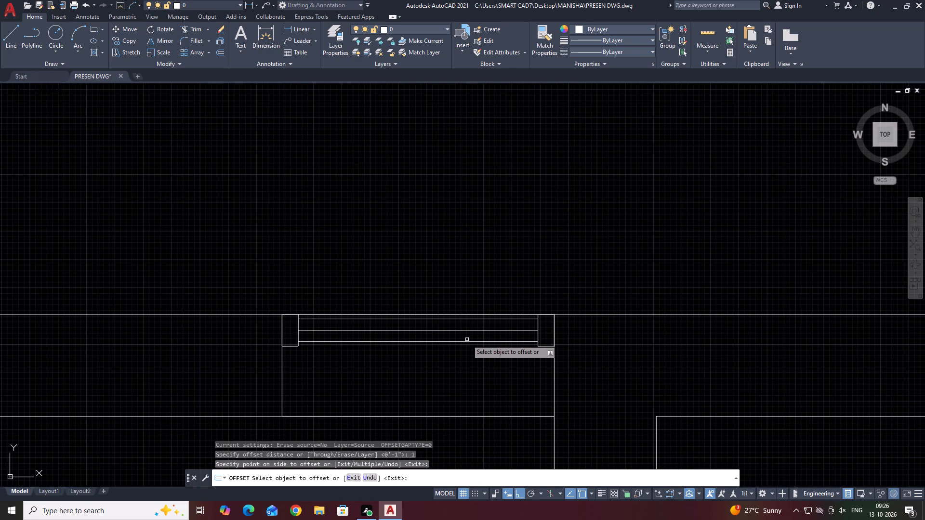
key(Escape)
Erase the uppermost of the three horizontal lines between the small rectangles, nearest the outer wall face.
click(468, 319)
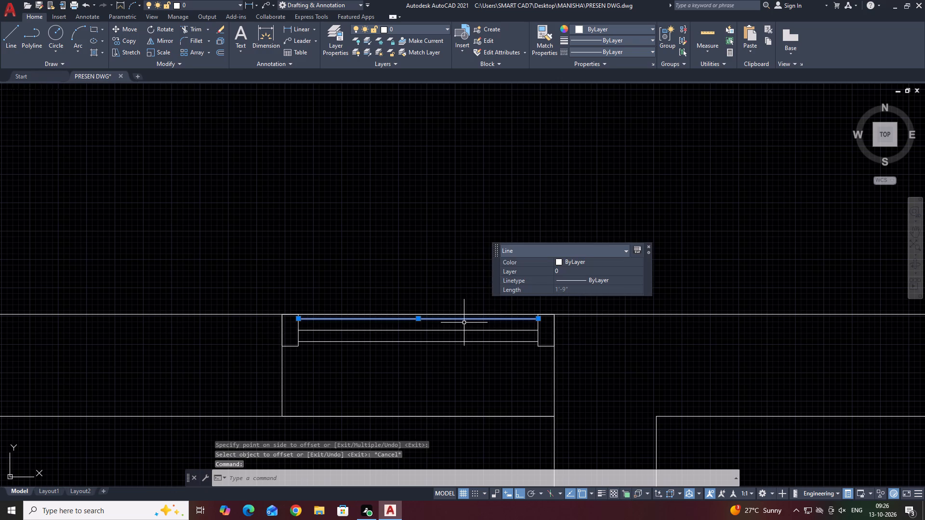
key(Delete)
Draw a horizontal line across the full width of the study window outline, just below the two small end rectangles.
middle_drag(515, 350, 523, 294)
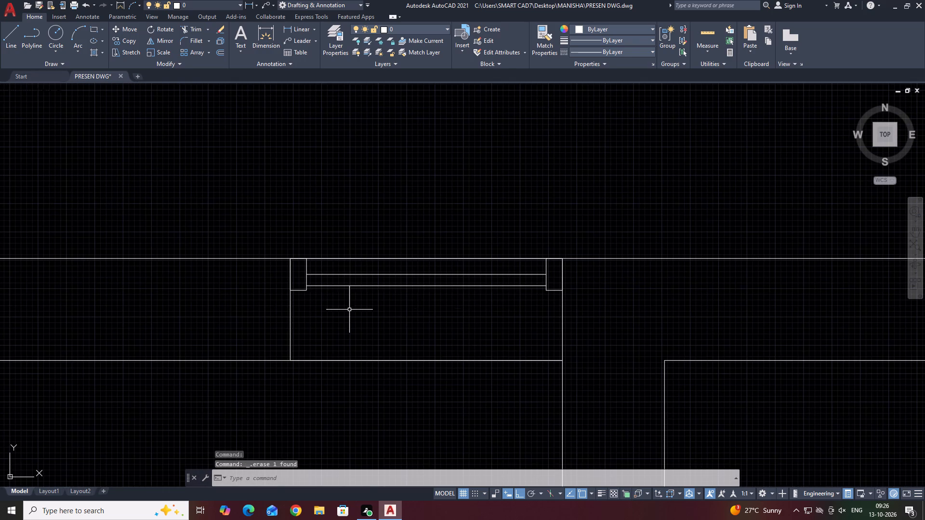
middle_drag(461, 309, 467, 332)
key(l)
key(space)
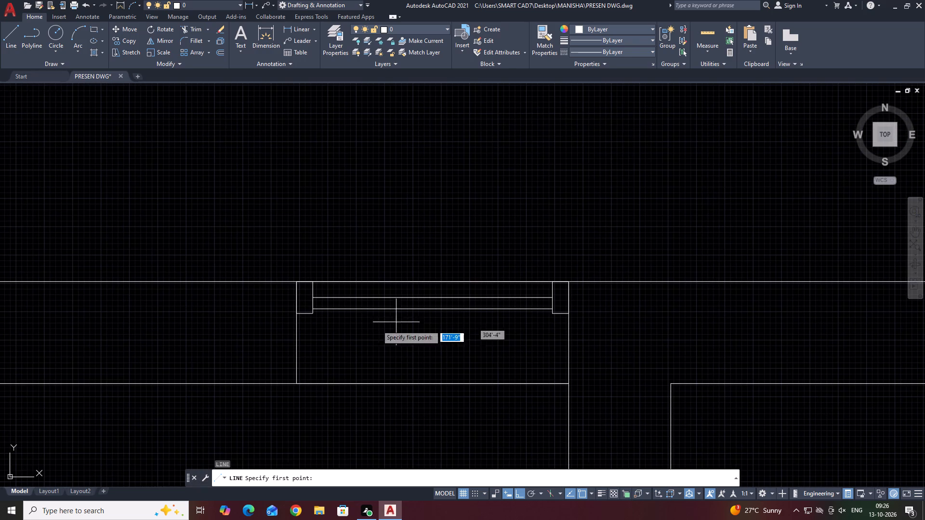
drag(296, 334, 303, 334)
click(569, 334)
key(Escape)
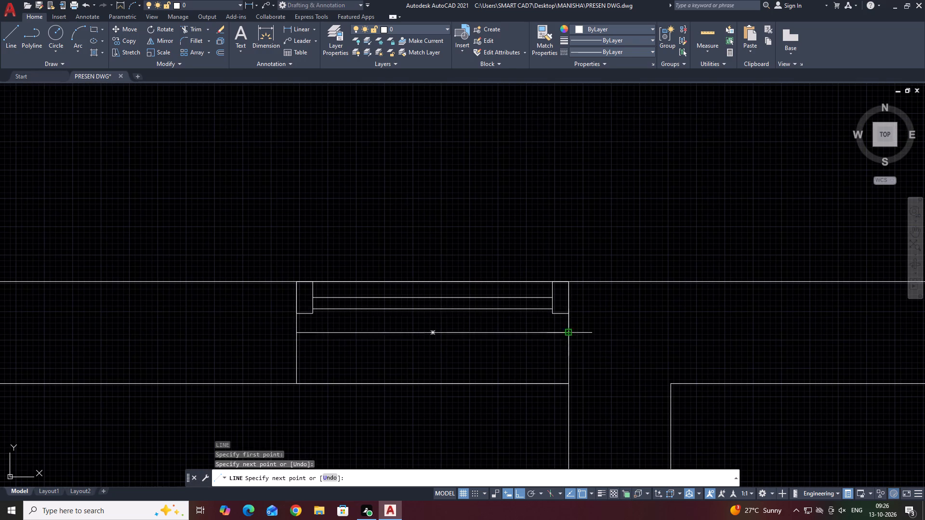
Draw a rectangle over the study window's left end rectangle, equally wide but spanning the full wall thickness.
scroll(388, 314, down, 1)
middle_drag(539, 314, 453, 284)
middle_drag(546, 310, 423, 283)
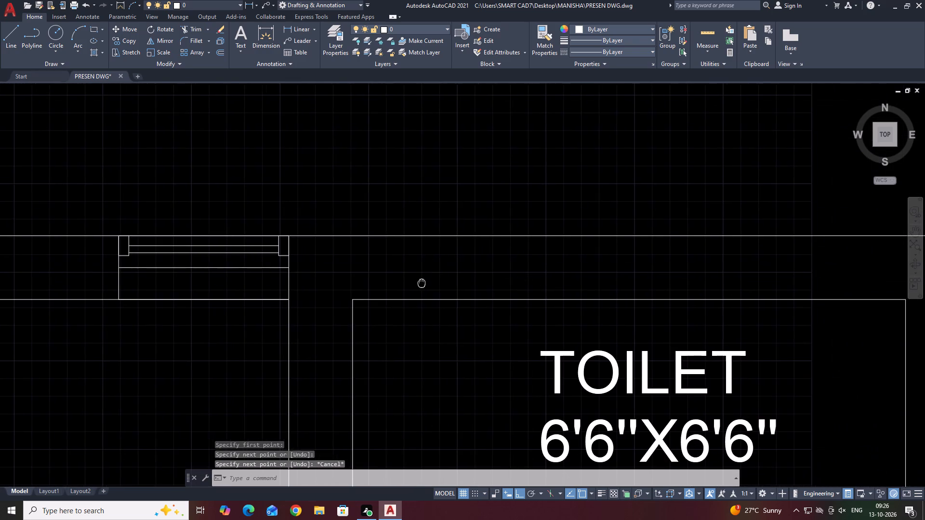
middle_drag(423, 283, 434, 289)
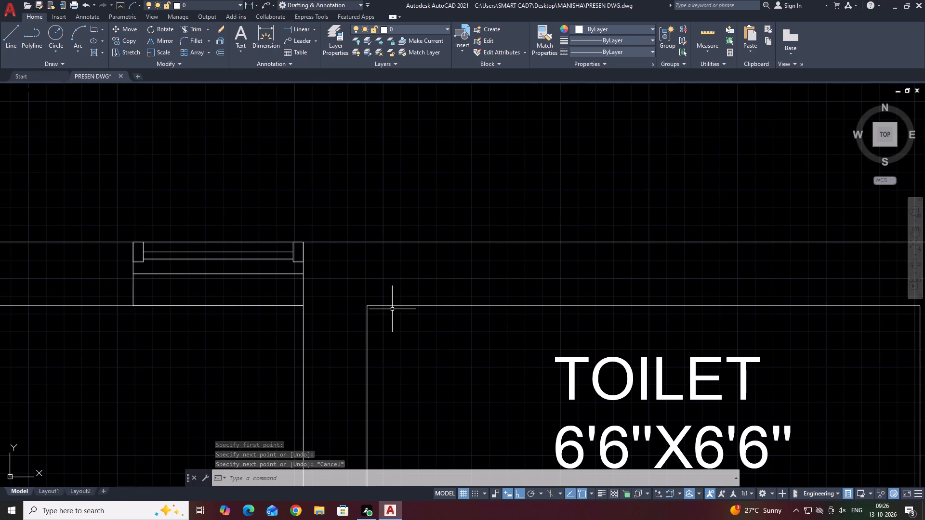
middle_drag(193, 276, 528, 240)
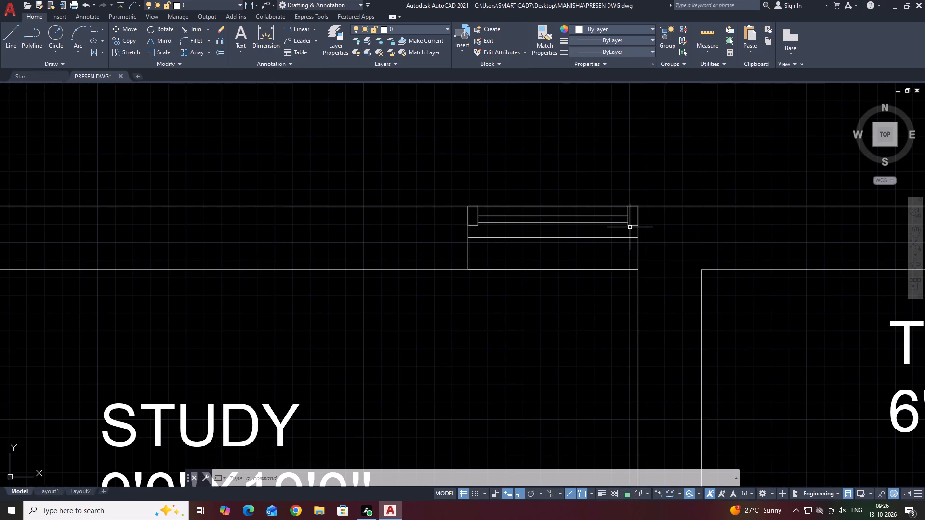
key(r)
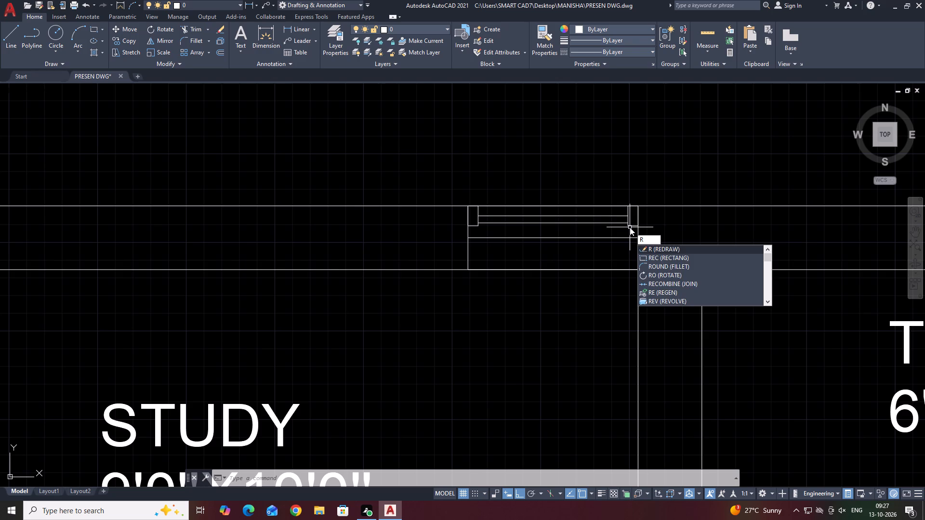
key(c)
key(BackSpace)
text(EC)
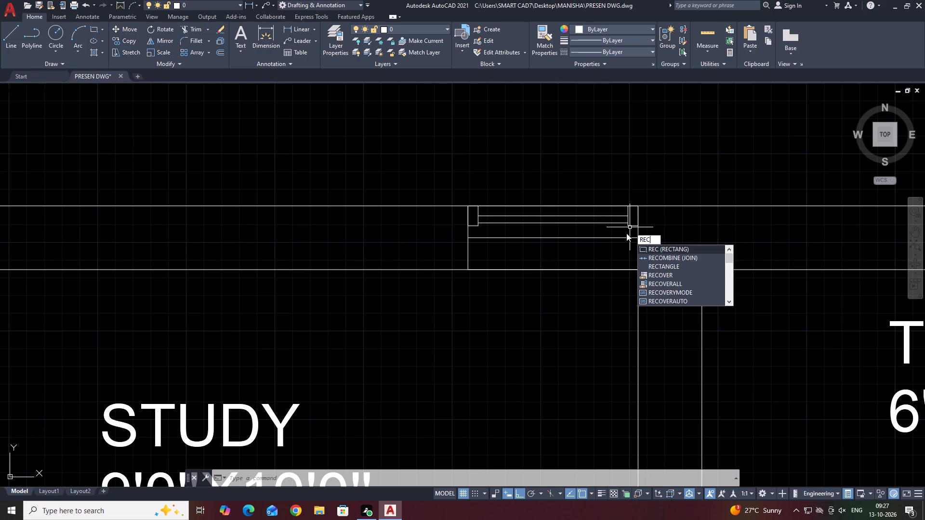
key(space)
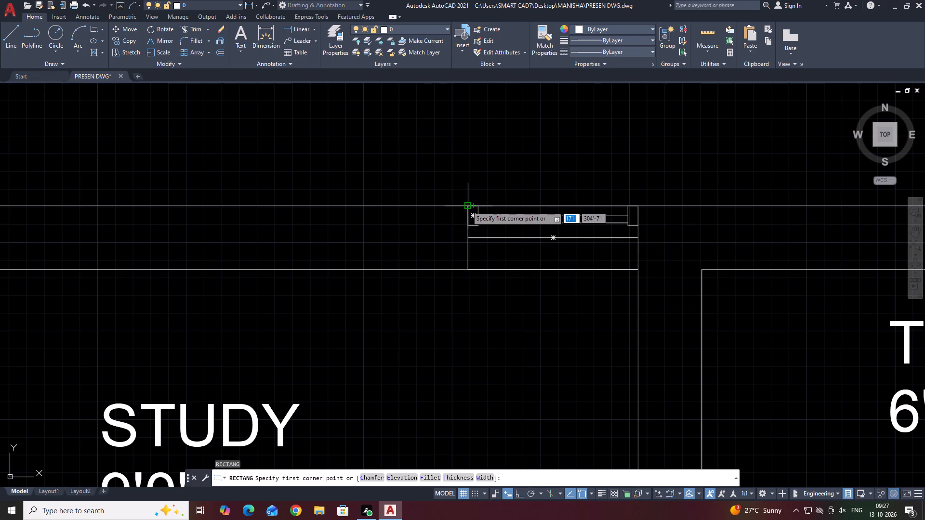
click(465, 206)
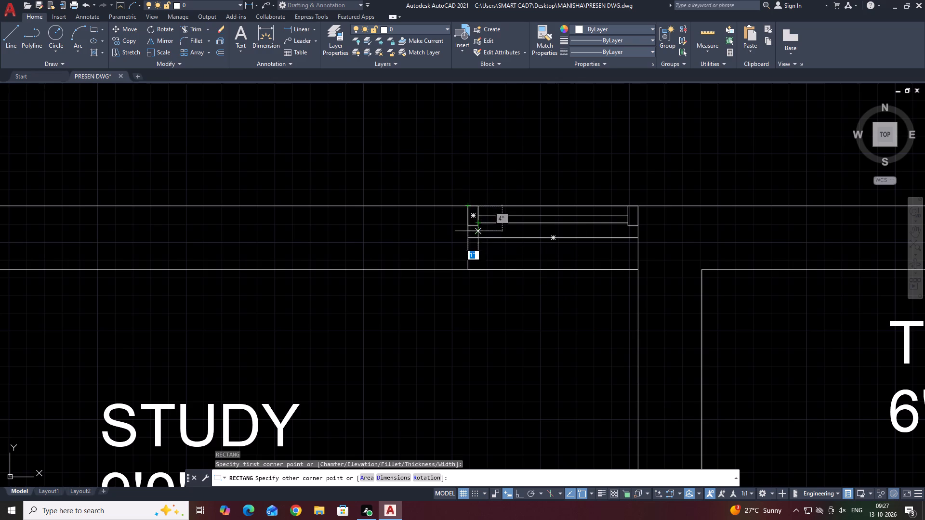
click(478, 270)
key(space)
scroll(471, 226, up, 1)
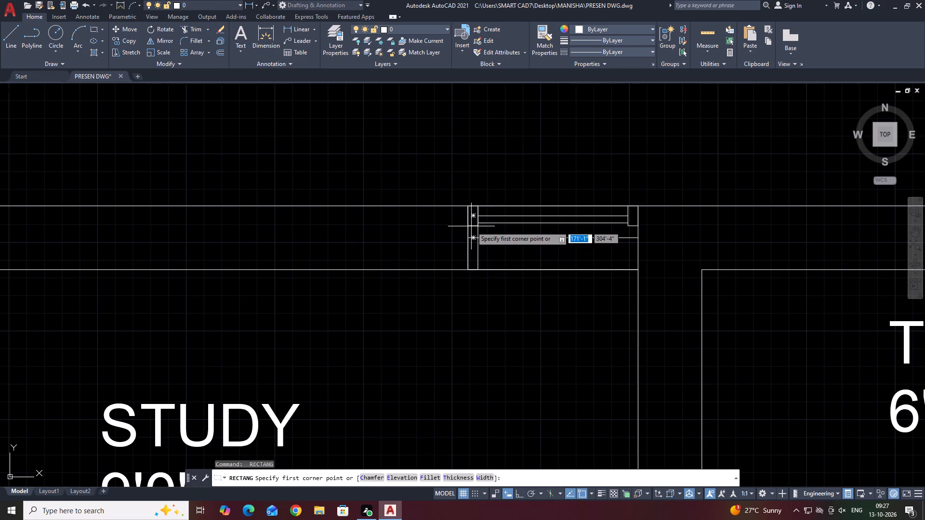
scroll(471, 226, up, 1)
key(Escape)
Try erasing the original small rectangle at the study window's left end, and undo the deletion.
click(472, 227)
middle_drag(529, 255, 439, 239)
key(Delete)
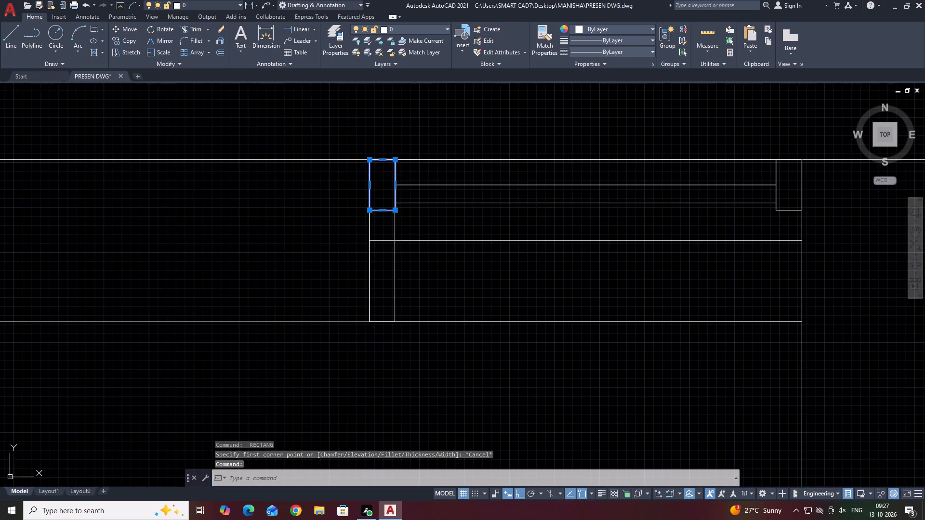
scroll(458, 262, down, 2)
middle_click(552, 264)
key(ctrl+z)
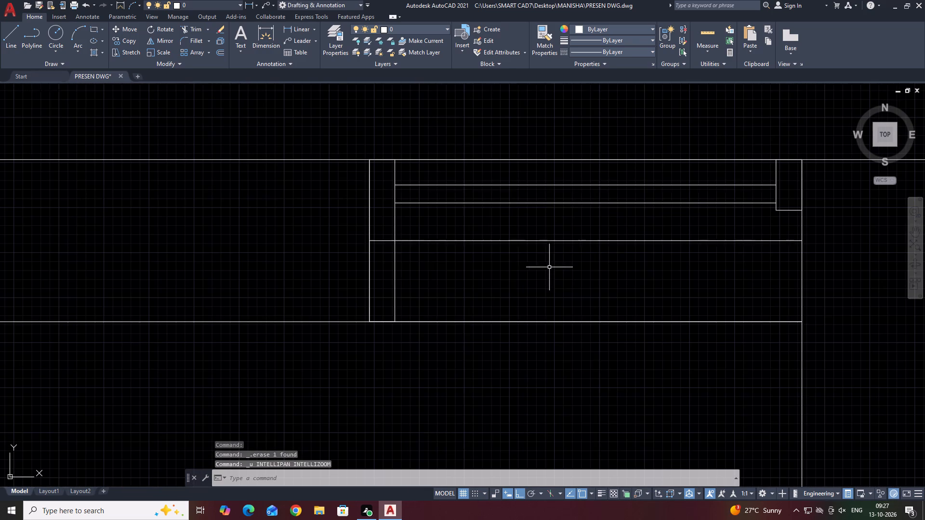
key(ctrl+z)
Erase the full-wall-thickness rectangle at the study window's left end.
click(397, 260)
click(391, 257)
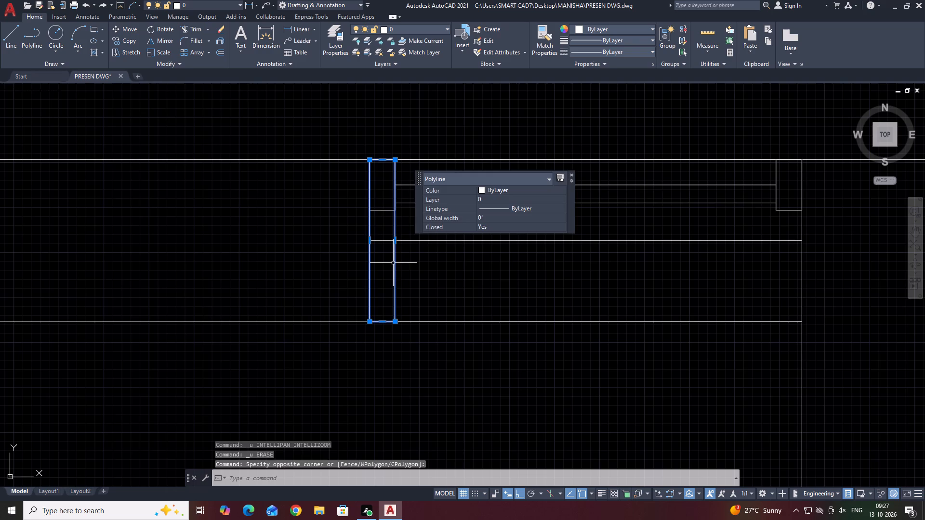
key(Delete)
Create a block named HY from all the linework of the study window.
scroll(411, 270, down, 2)
middle_drag(514, 250, 363, 204)
click(211, 142)
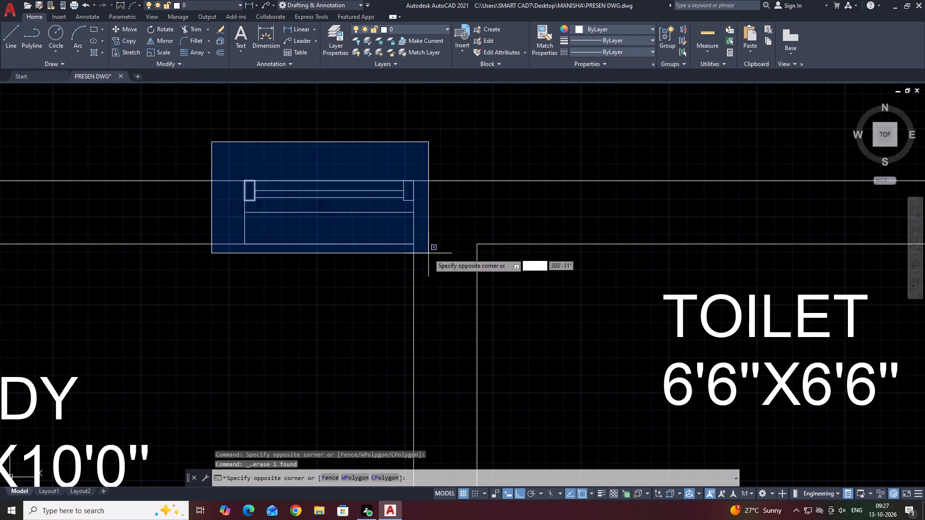
click(451, 269)
middle_drag(389, 242, 396, 264)
text(B)
key(space)
text(HY)
click(498, 335)
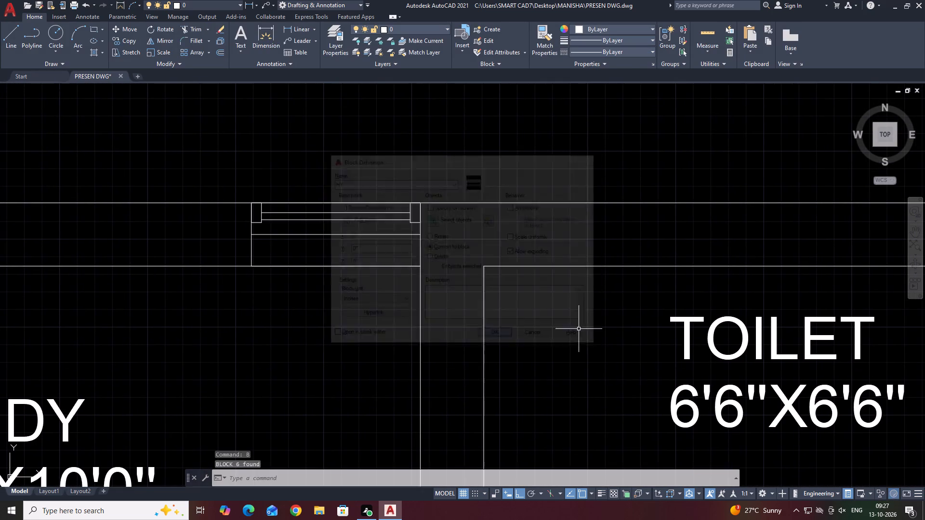
Copy the HY window block from the study's top wall into the toilet's top wall, using its lower edge's midpoint as base point.
scroll(591, 312, down, 5)
middle_drag(713, 288, 566, 241)
middle_drag(588, 246, 580, 246)
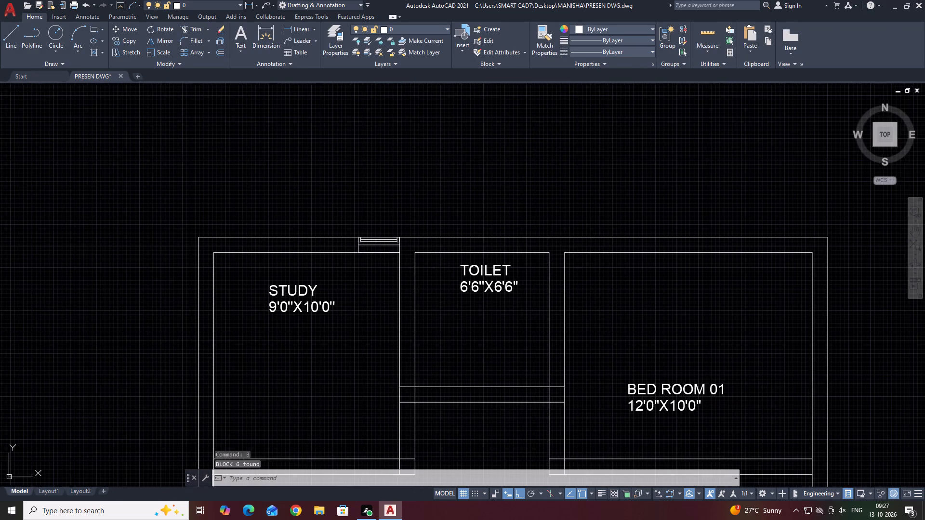
middle_drag(580, 246, 572, 244)
scroll(374, 244, up, 2)
click(428, 235)
click(375, 243)
middle_drag(441, 260, 385, 263)
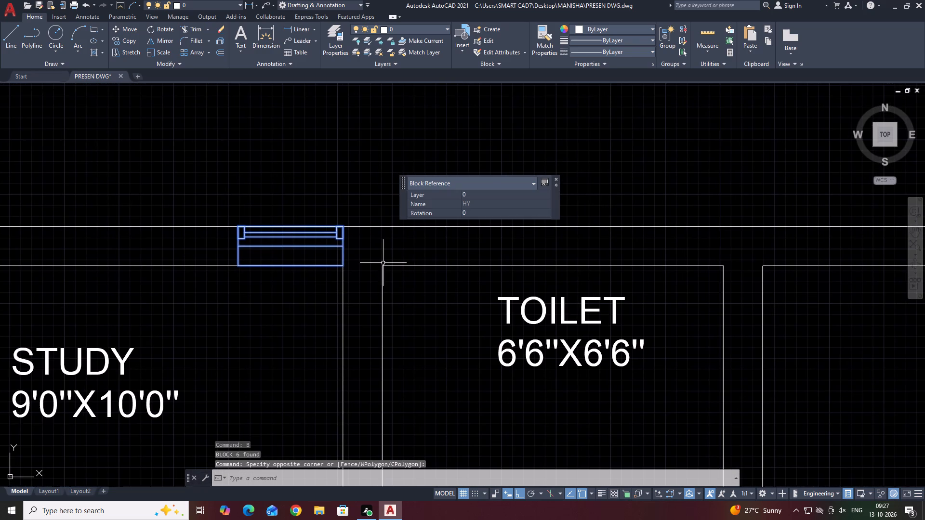
text(CO)
key(space)
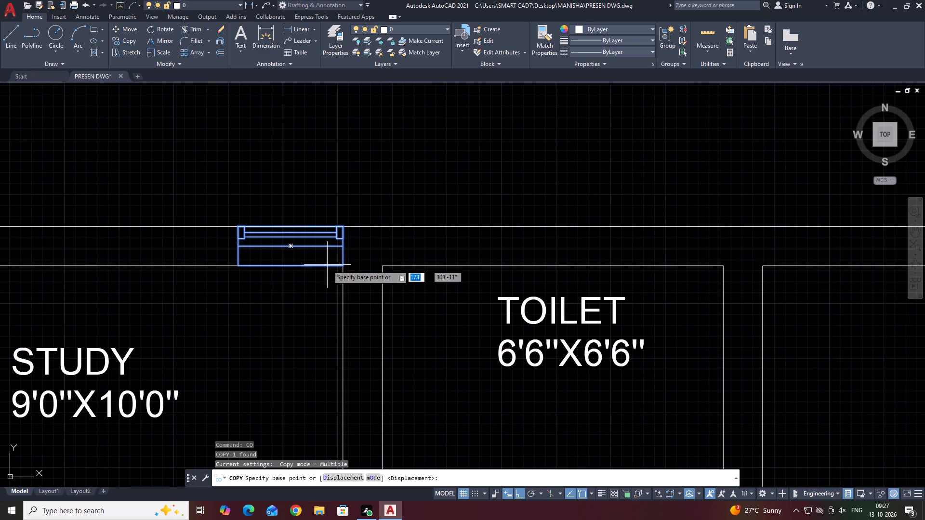
click(290, 265)
click(472, 265)
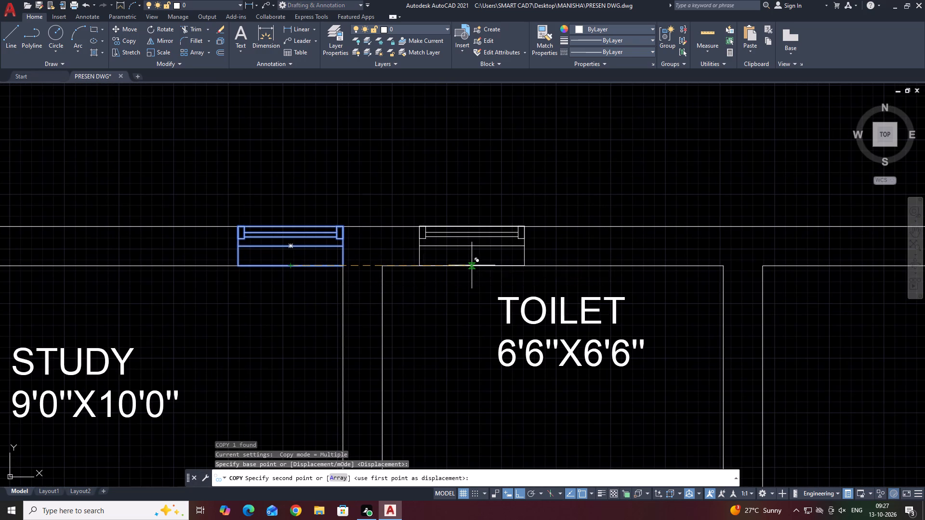
scroll(357, 242, down, 3)
middle_drag(565, 270, 541, 265)
key(Escape)
Draw a window outline rectangle in Bed Room 01's top wall, from the room's inner upper-left corner to the outer wall face.
middle_drag(634, 260, 471, 238)
scroll(542, 245, down, 1)
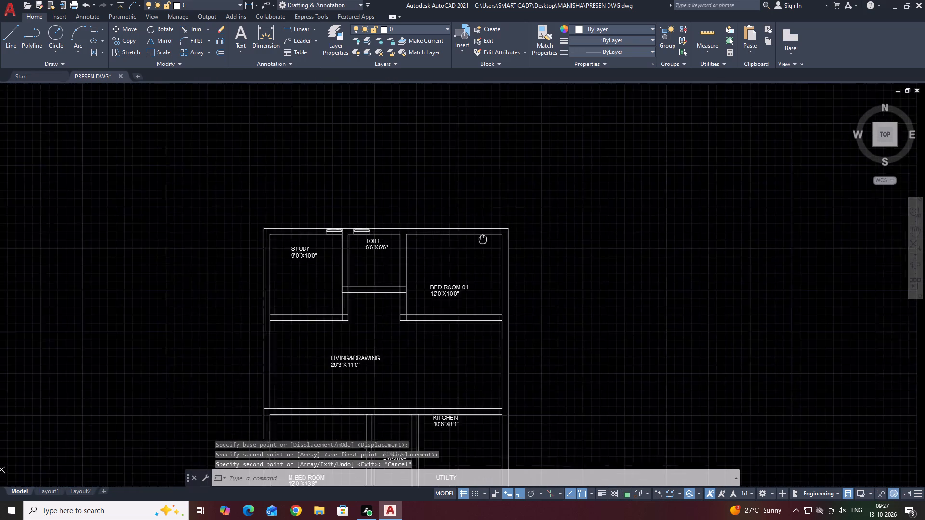
middle_drag(471, 238, 537, 252)
middle_drag(442, 240, 442, 256)
text(REC)
key(space)
scroll(441, 256, up, 3)
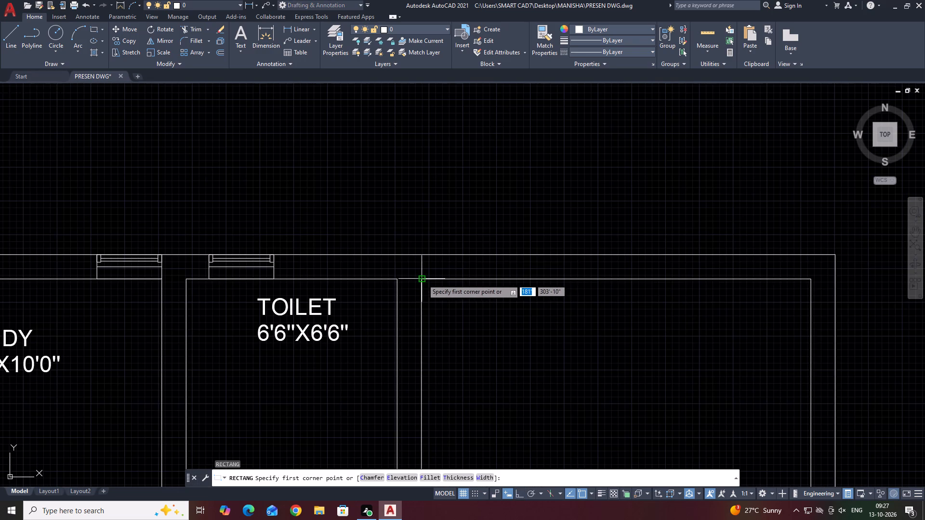
click(424, 278)
scroll(560, 253, up, 3)
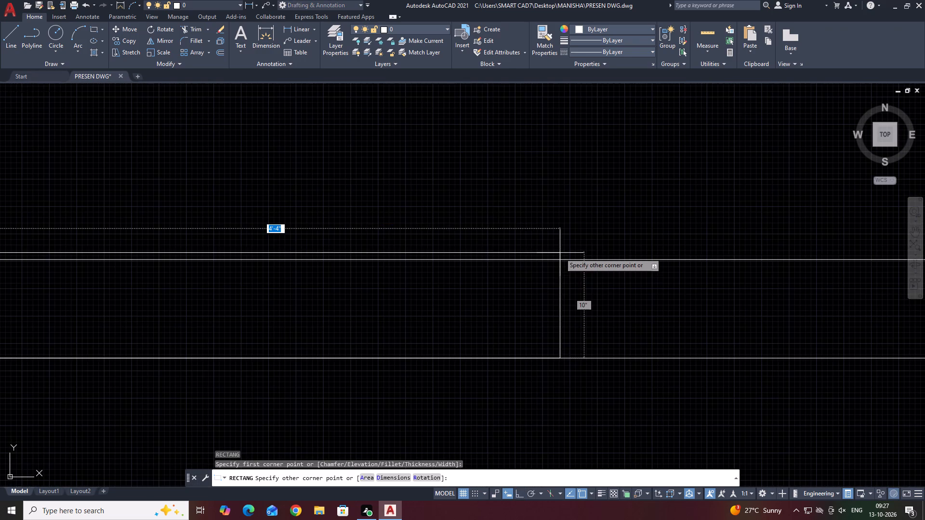
scroll(573, 261, down, 2)
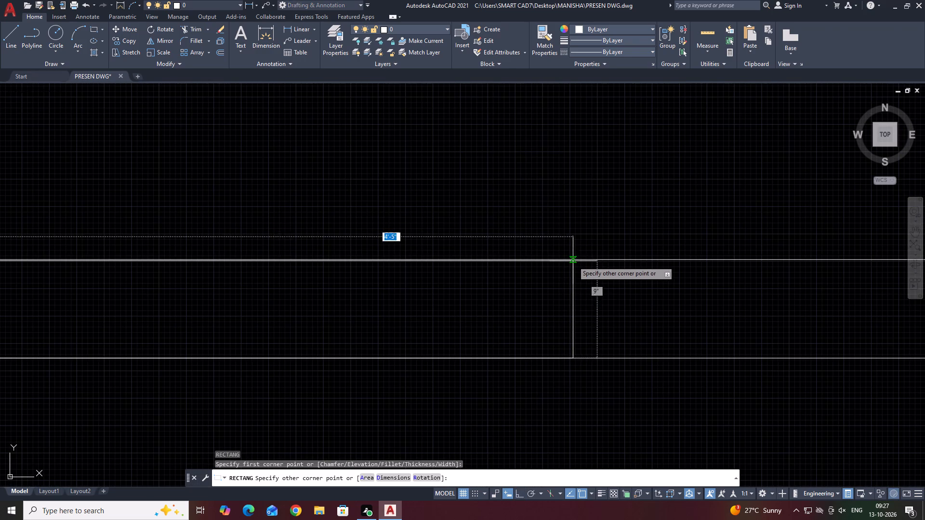
scroll(573, 261, down, 2)
middle_drag(573, 261, 578, 261)
scroll(580, 259, up, 1)
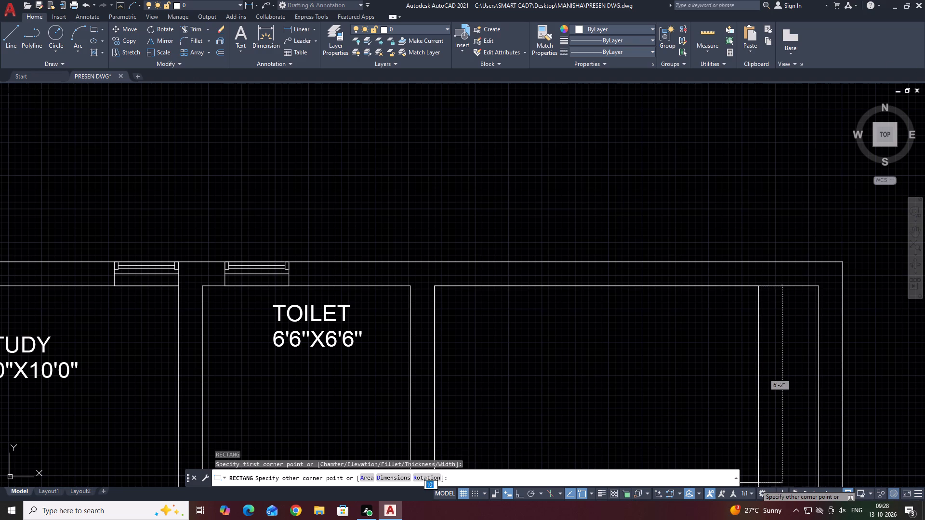
middle_drag(694, 365, 687, 378)
scroll(621, 291, down, 3)
scroll(617, 290, up, 3)
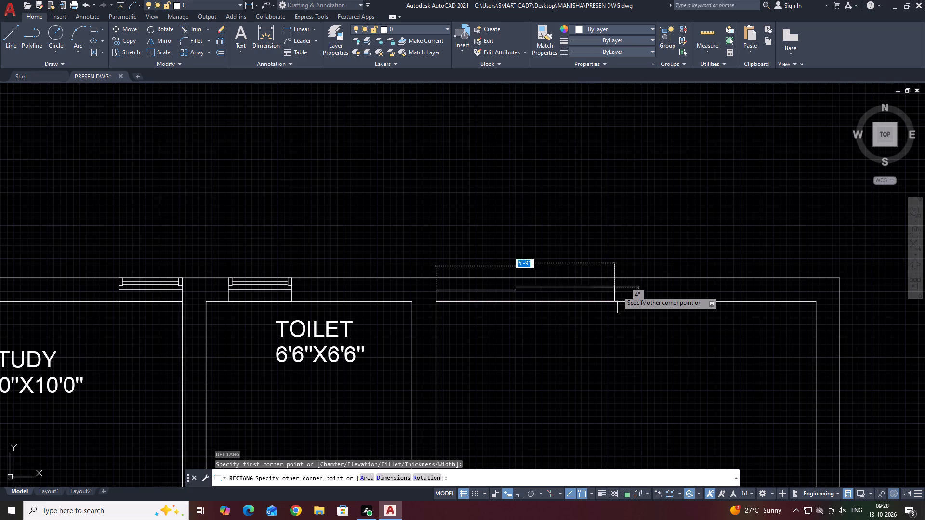
scroll(548, 283, up, 3)
click(568, 260)
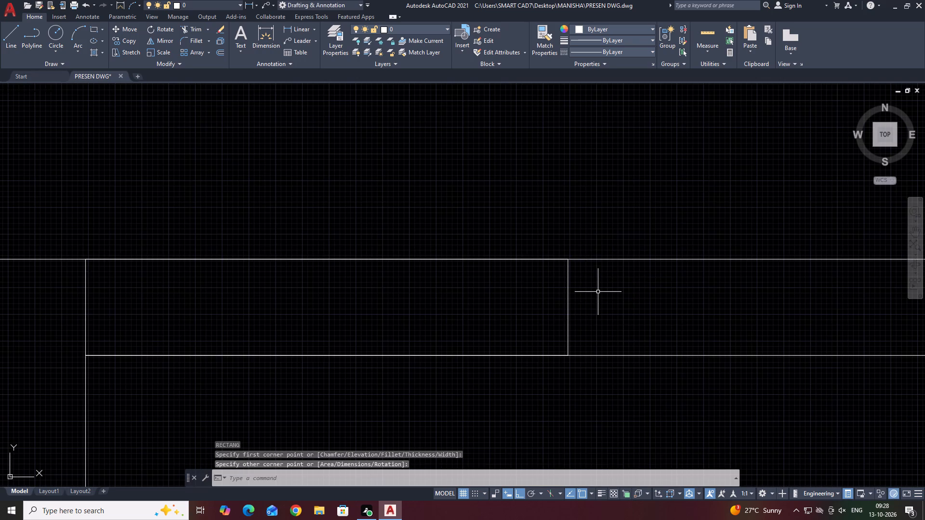
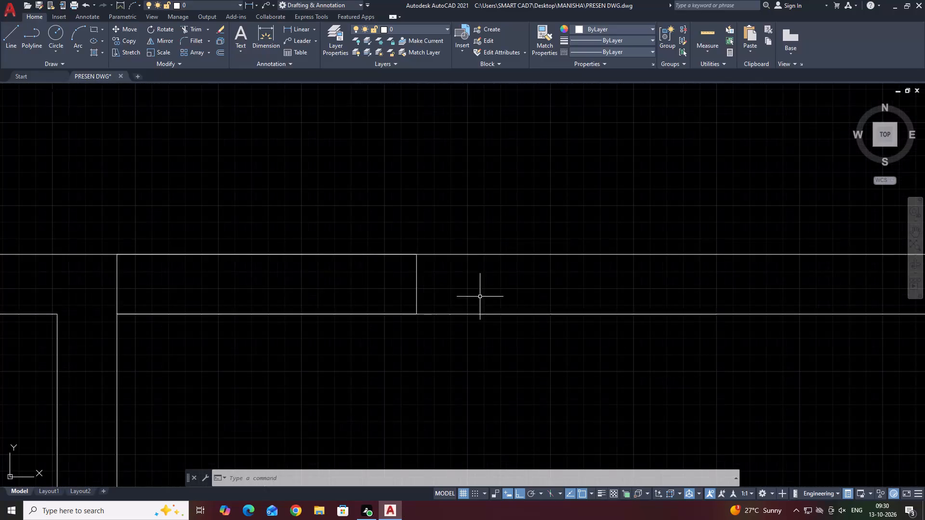
Erase the window outline rectangle at the upper-left corner of Bed Room 01's top wall.
drag(495, 299, 482, 299)
click(287, 261)
key(Delete)
Draw a 5' by 9" window outline rectangle starting at Bed Room 01's inner upper-left corner.
middle_drag(394, 320, 359, 368)
text(REC)
key(space)
scroll(349, 362, down, 3)
click(283, 362)
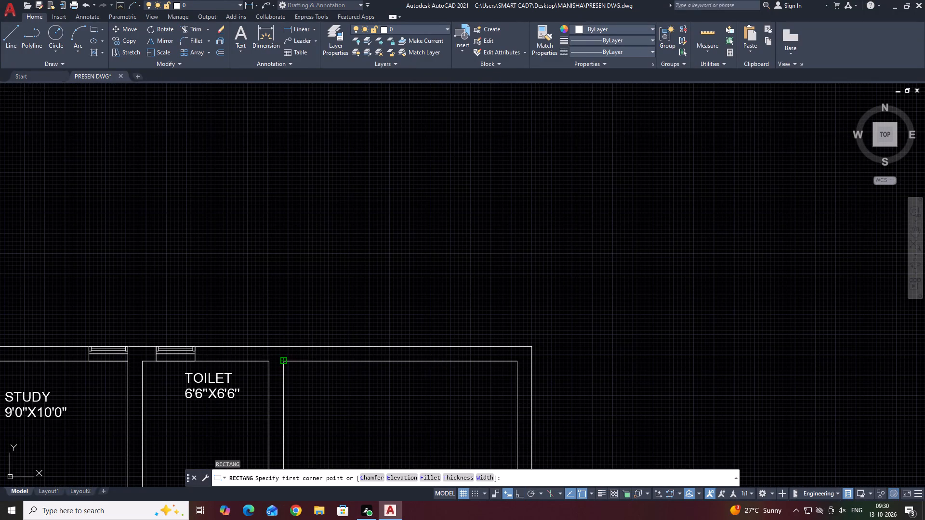
scroll(384, 361, up, 3)
text(D)
key(space)
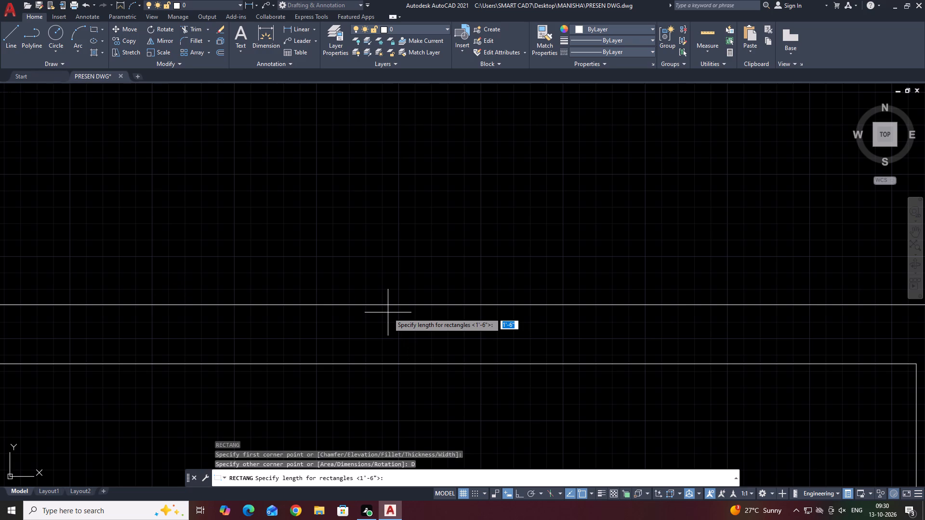
text(5')
key(Return)
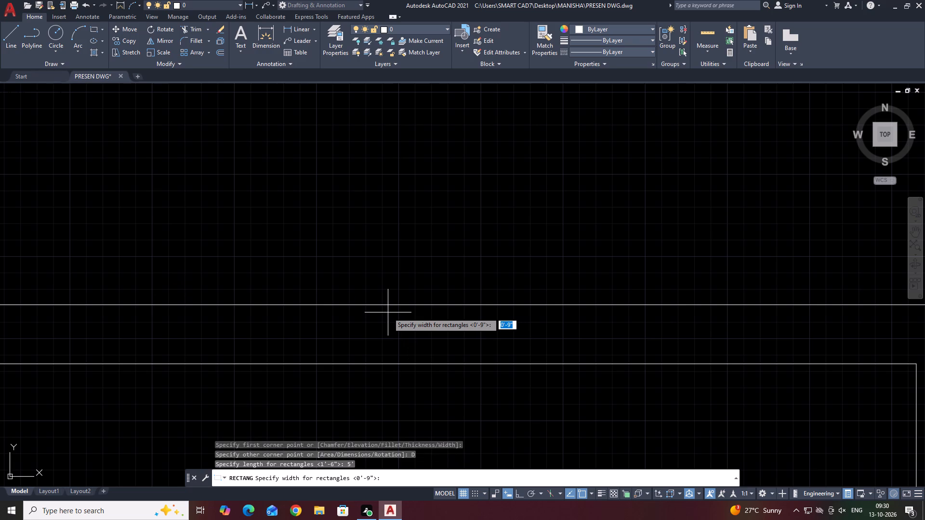
key(9)
key(Return)
scroll(458, 333, down, 4)
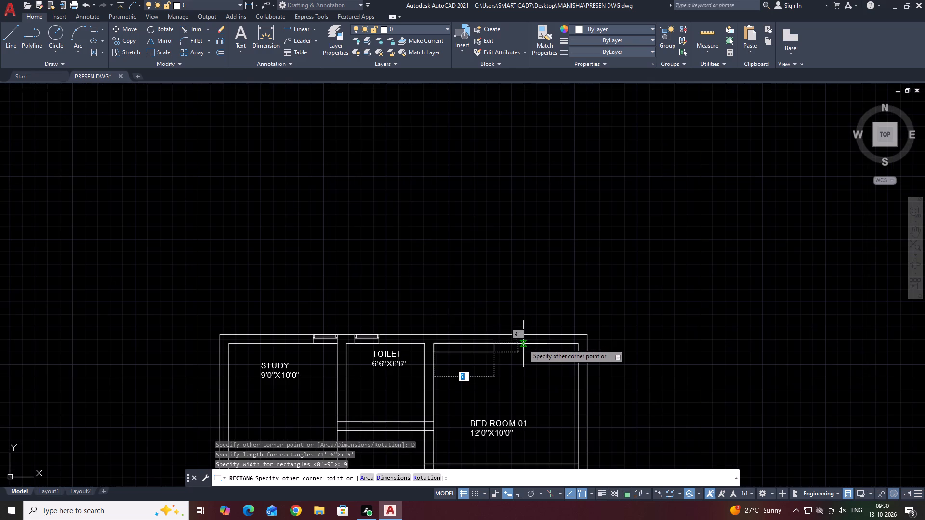
click(521, 313)
Move the 5' window rectangle away from the corner, toward the middle of Bed Room 01's top wall.
scroll(500, 328, up, 3)
middle_drag(491, 345, 581, 326)
click(562, 350)
click(553, 350)
middle_drag(563, 354, 511, 352)
key(m)
key(space)
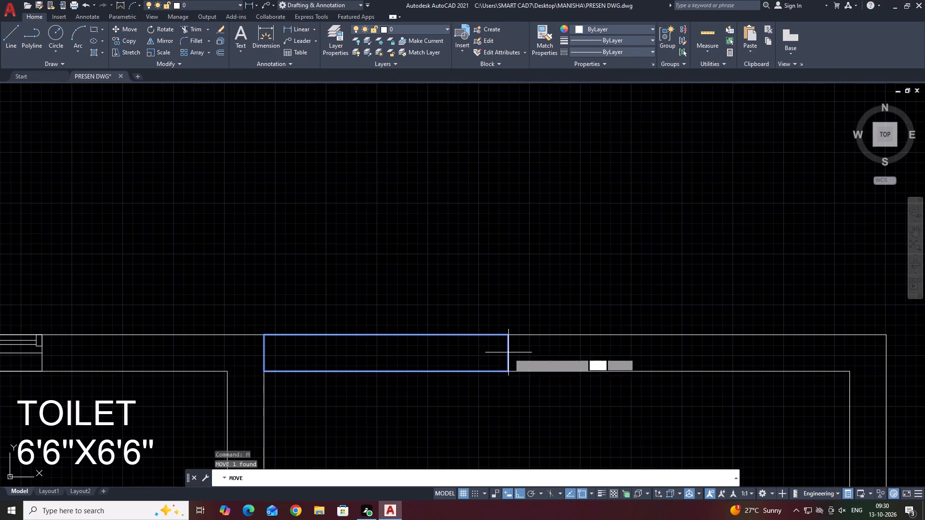
click(536, 364)
click(667, 374)
Move the window rectangle up so its top edge lies on the outer wall face.
click(639, 361)
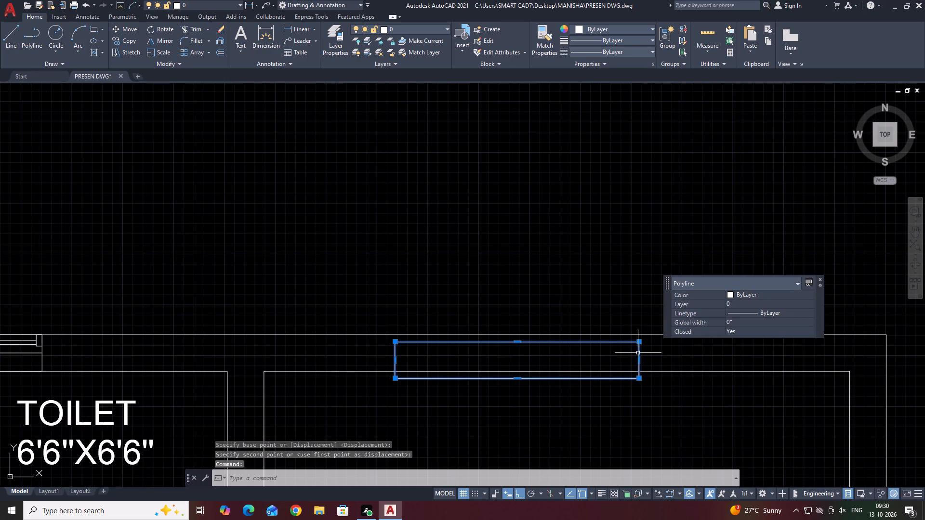
middle_drag(619, 351, 601, 345)
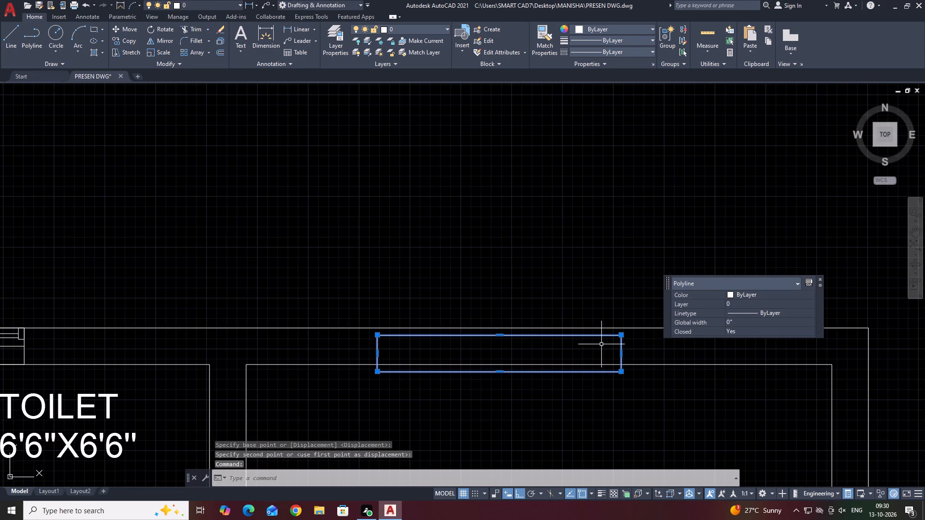
key(m)
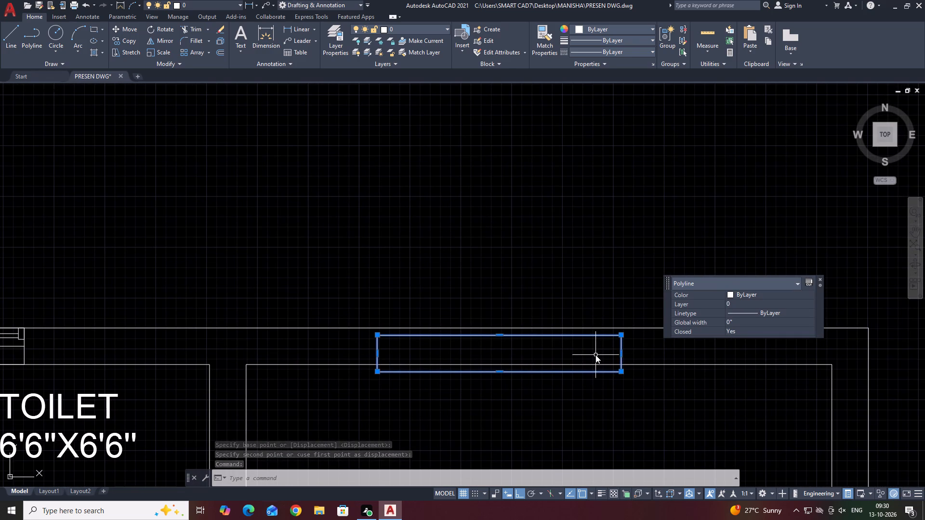
key(space)
click(619, 337)
click(620, 328)
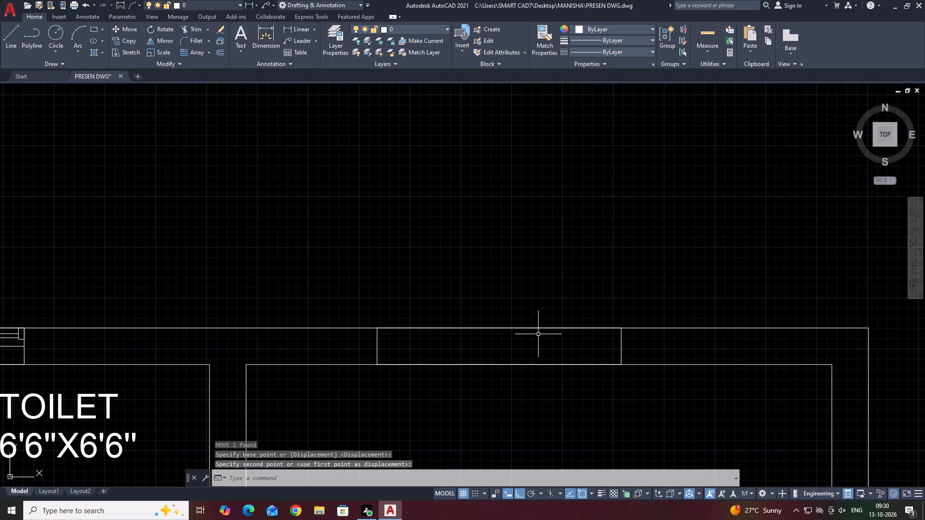
Draw a small frame rectangle inside the lower-left corner of Bed Room 01's window outline.
middle_drag(532, 334, 547, 383)
text(RE)
key(c)
key(space)
scroll(396, 416, up, 2)
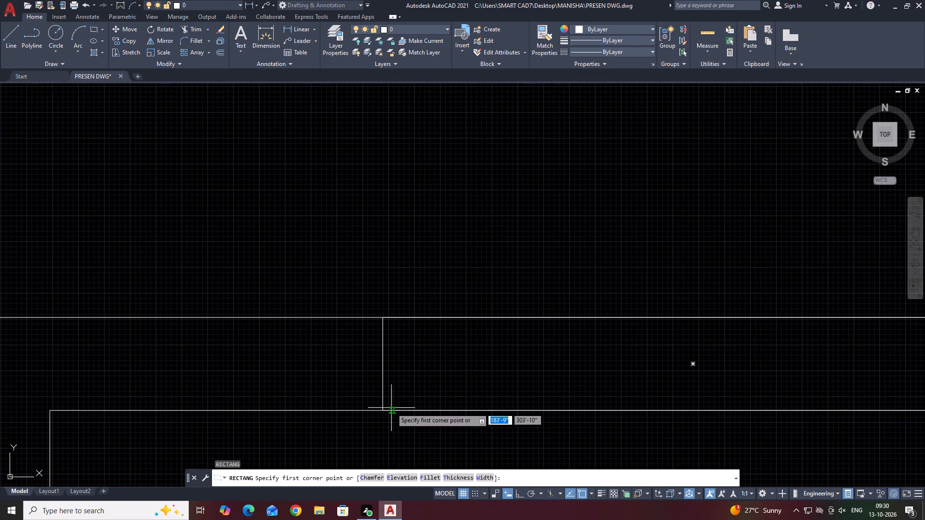
click(383, 407)
click(396, 392)
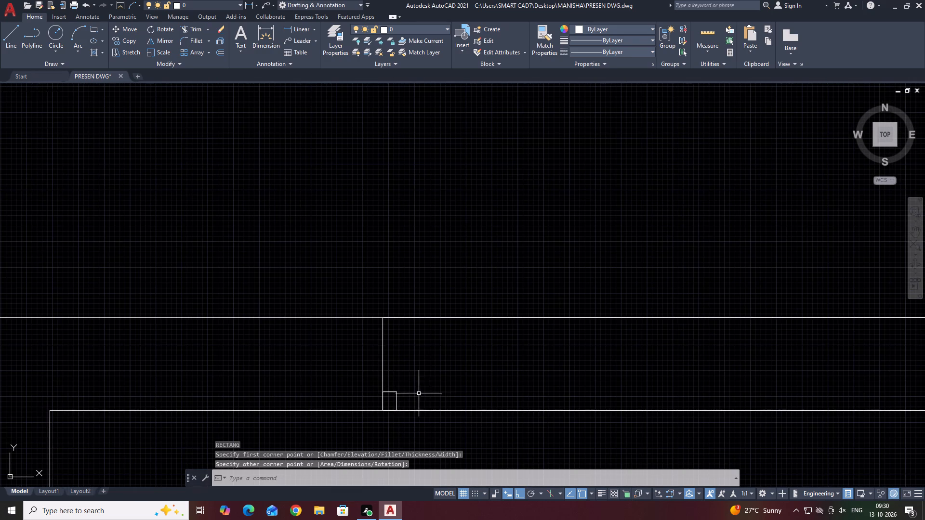
Narrow the small frame rectangle by stretching its right edge inward.
scroll(405, 394, up, 3)
drag(394, 410, 383, 408)
click(335, 379)
middle_drag(449, 429, 472, 369)
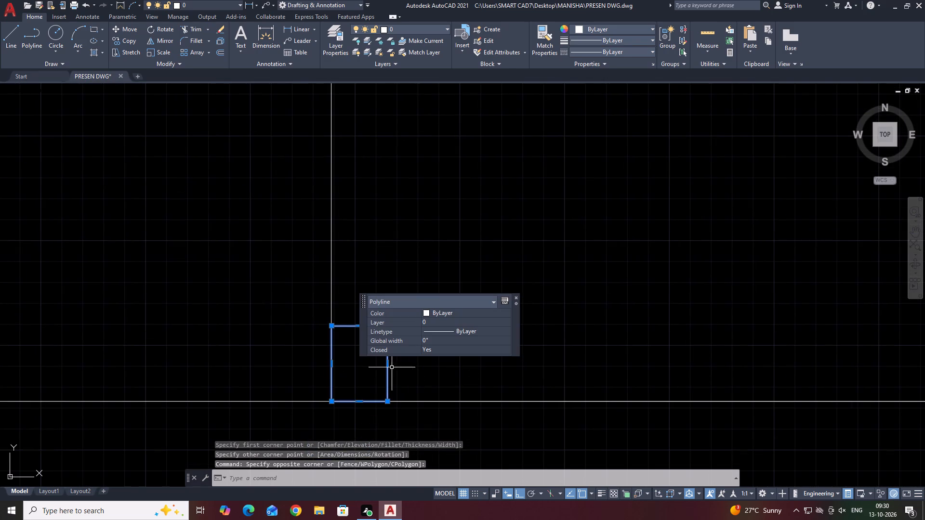
click(386, 365)
click(377, 364)
key(Escape)
scroll(390, 384, down, 2)
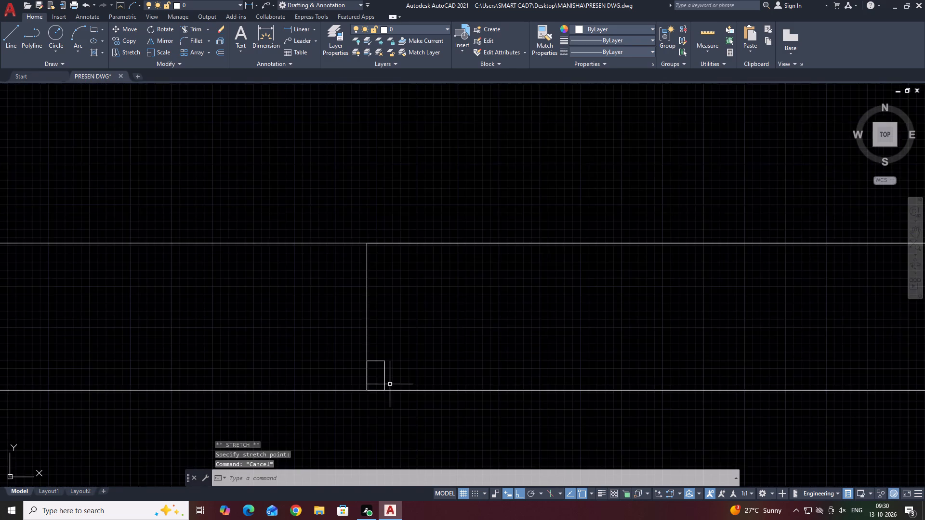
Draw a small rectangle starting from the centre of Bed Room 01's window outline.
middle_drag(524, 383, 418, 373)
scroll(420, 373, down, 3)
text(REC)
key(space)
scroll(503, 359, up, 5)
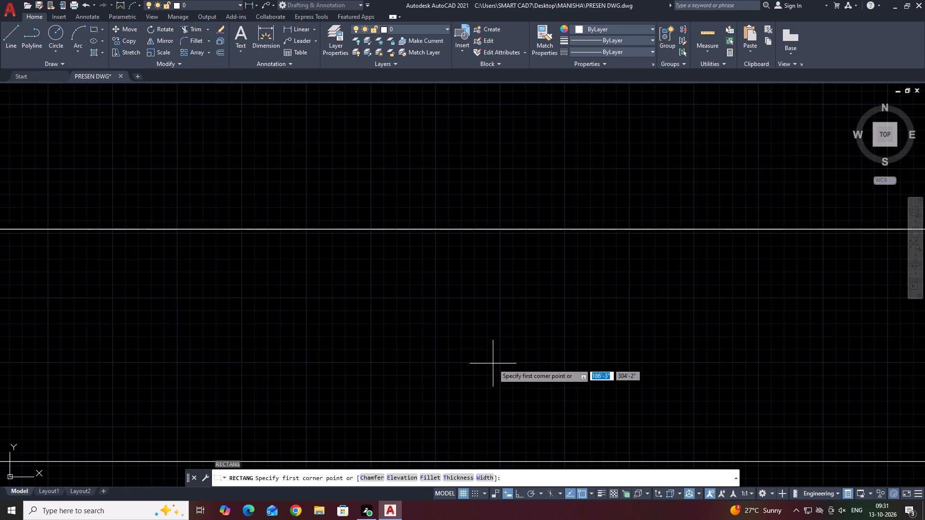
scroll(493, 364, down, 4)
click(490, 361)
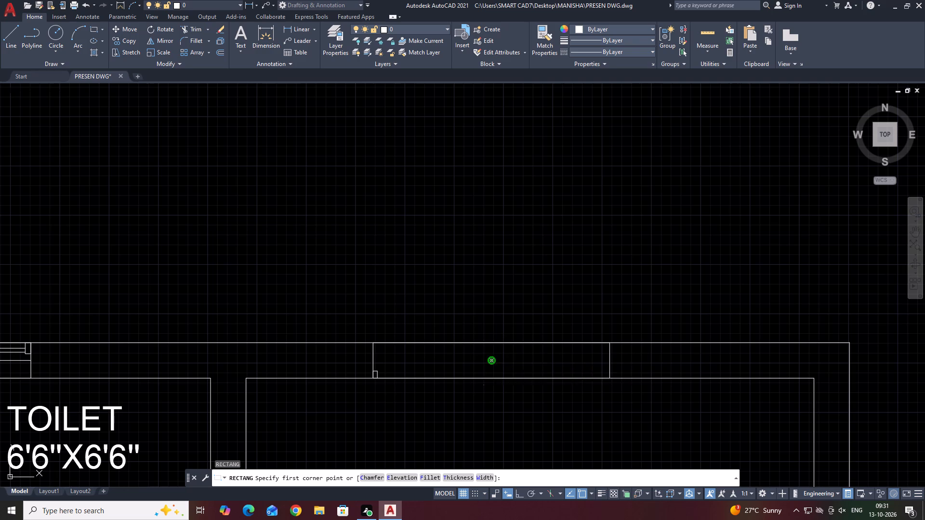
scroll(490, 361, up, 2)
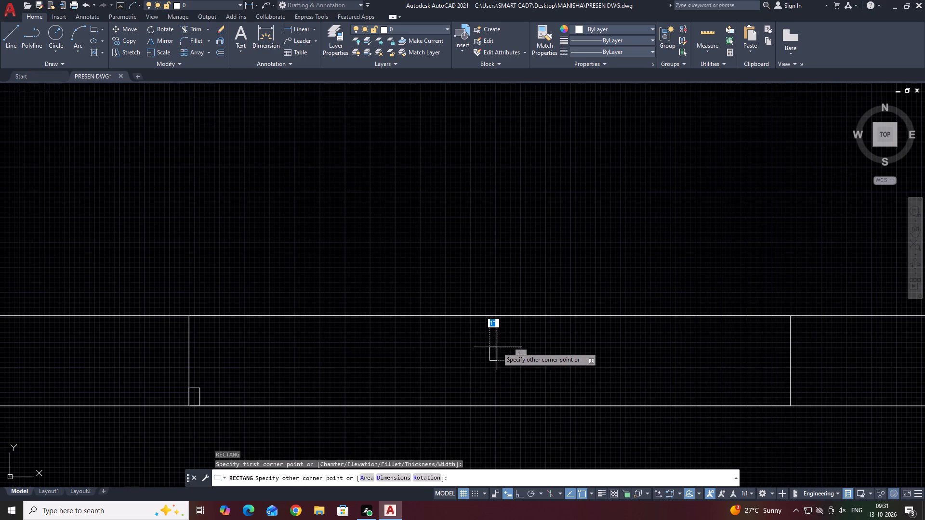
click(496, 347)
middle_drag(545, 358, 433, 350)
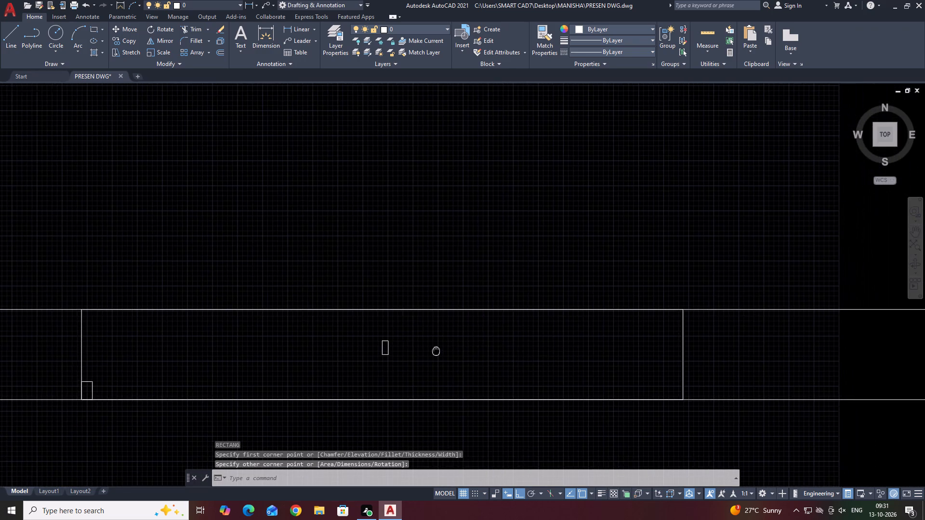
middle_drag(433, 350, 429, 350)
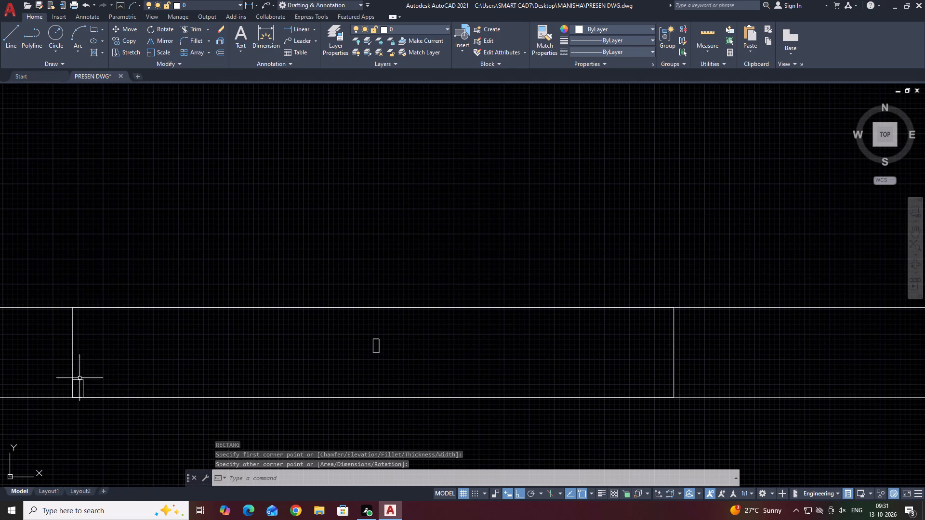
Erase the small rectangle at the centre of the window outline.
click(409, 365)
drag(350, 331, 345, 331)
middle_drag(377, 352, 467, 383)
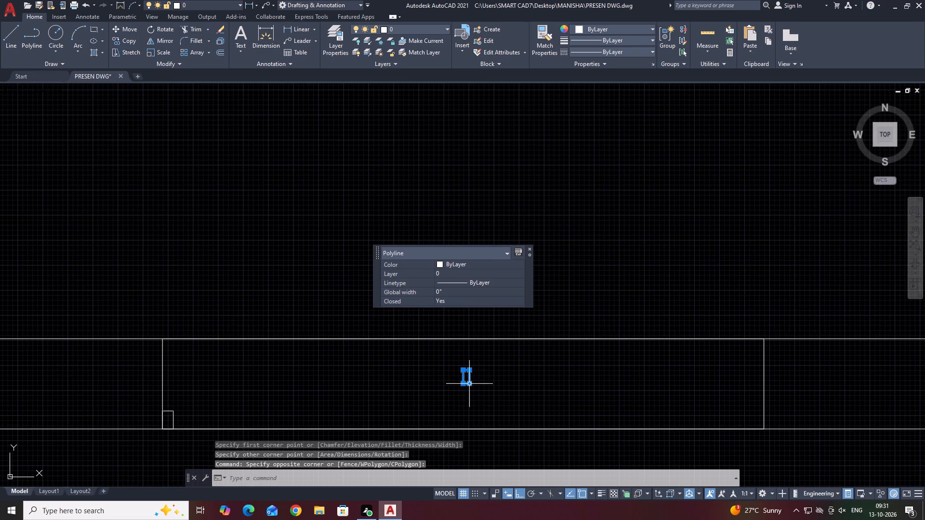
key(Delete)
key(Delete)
Copy the lower-left frame rectangle by its upper-right corner into the window outline's upper-right corner.
middle_drag(188, 349, 197, 347)
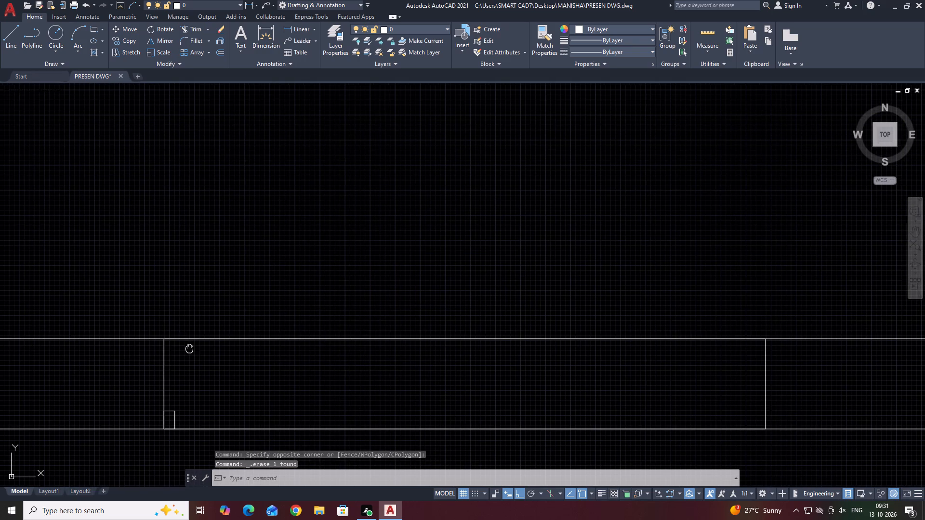
middle_drag(197, 347, 244, 344)
middle_drag(201, 413, 322, 366)
scroll(338, 377, up, 2)
click(385, 358)
click(357, 323)
middle_drag(382, 341, 339, 362)
middle_drag(365, 372, 342, 372)
key(c)
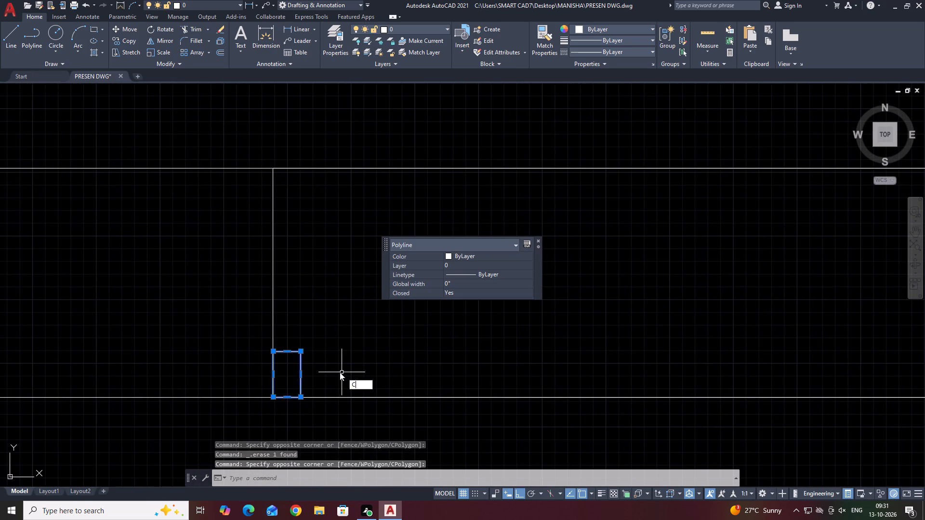
key(o)
key(space)
click(297, 350)
scroll(421, 377, down, 4)
middle_drag(522, 377, 410, 394)
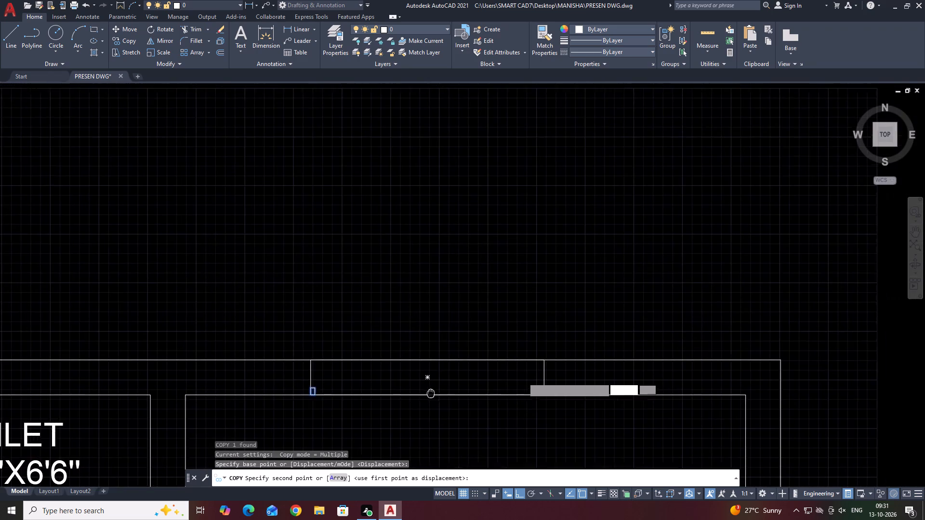
middle_drag(410, 394, 406, 395)
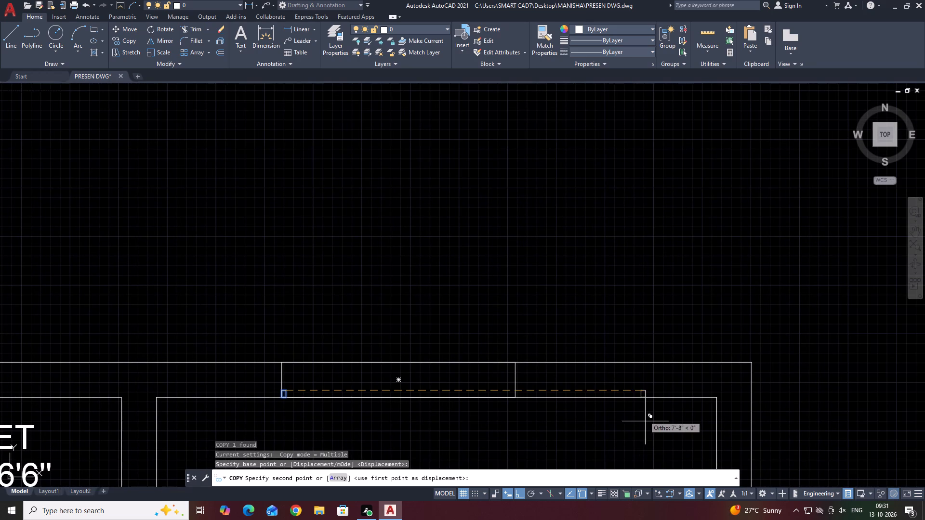
scroll(494, 368, up, 2)
click(543, 355)
key(Escape)
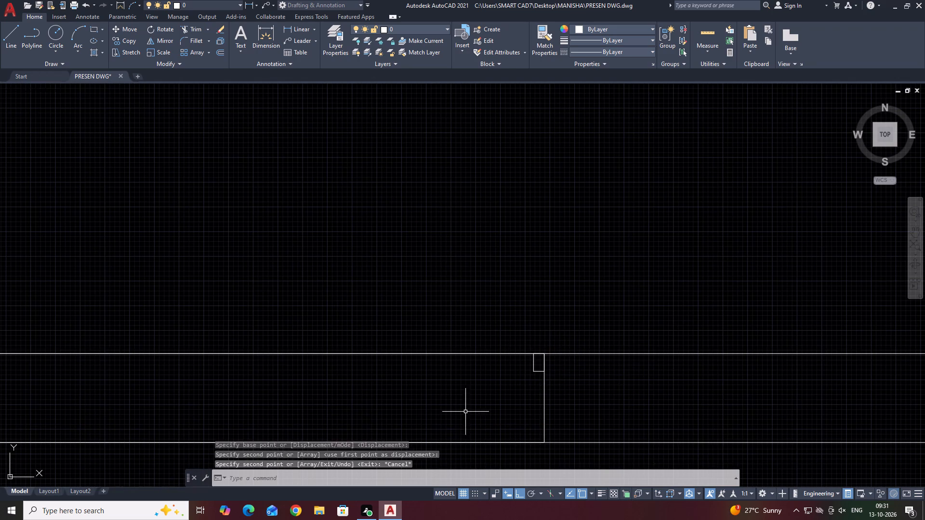
Draw a horizontal line about 2'-5" long from the upper-right frame rectangle's lower-left corner to the window's mid-length.
middle_drag(332, 401, 467, 390)
scroll(466, 390, down, 2)
middle_drag(514, 405, 546, 415)
text(L)
key(space)
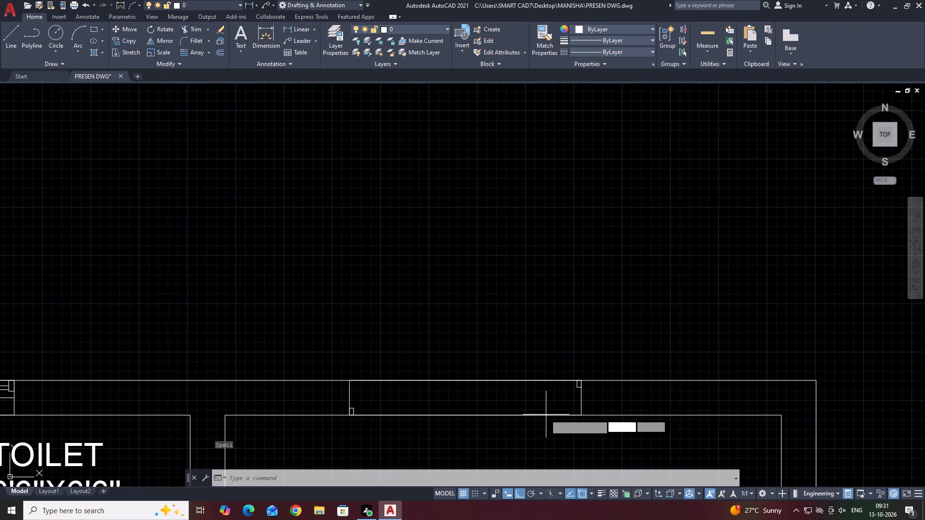
scroll(579, 396, up, 2)
click(568, 376)
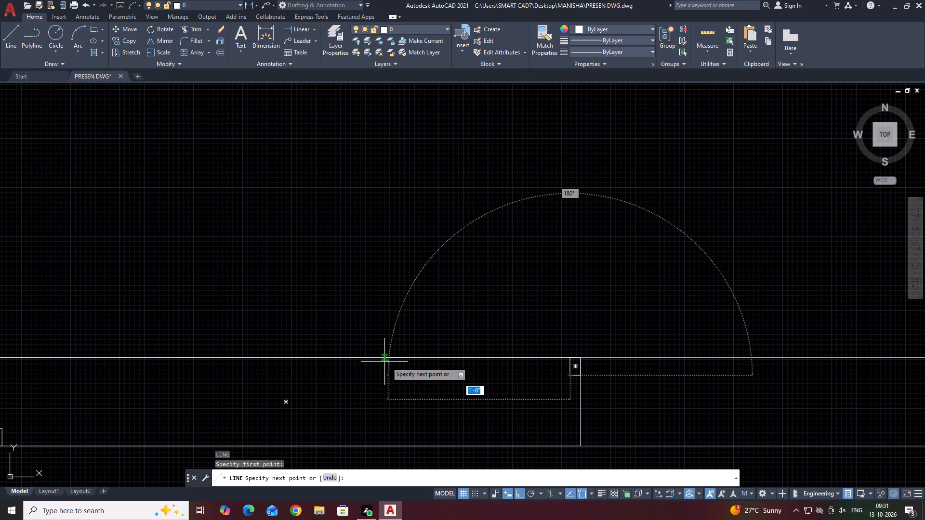
click(285, 378)
key(space)
Draw a parallel line about 2'-5" long from the midpoint of the upper-right frame rectangle's left edge to the window's mid-length.
middle_drag(496, 401, 559, 411)
key(l)
key(space)
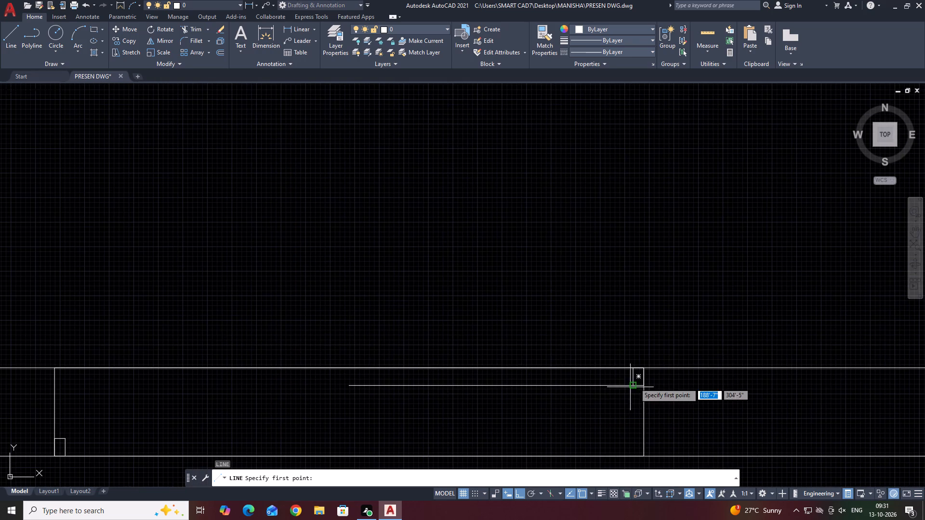
click(634, 378)
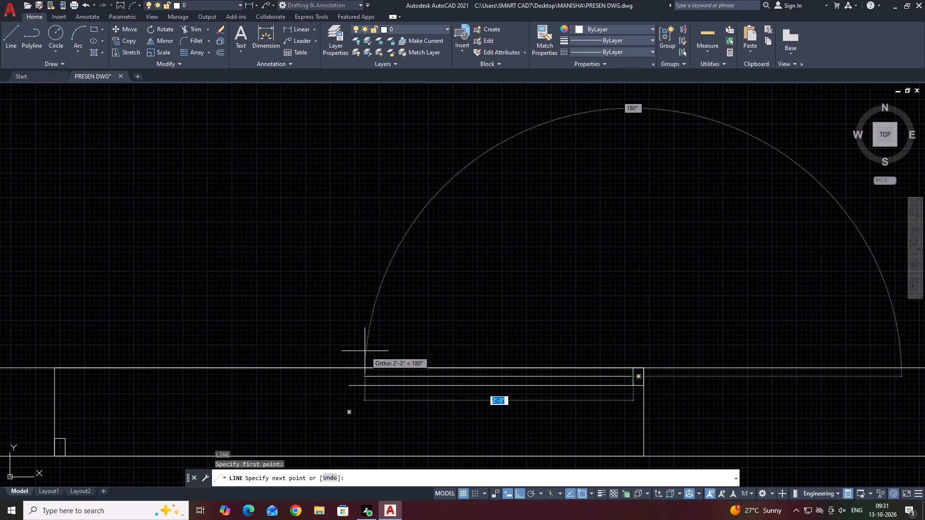
click(349, 378)
key(Escape)
Copy both glazing lines from the lower one's left end to the midpoint of the lower-left frame rectangle's right edge.
middle_drag(344, 396, 425, 376)
scroll(425, 376, down, 2)
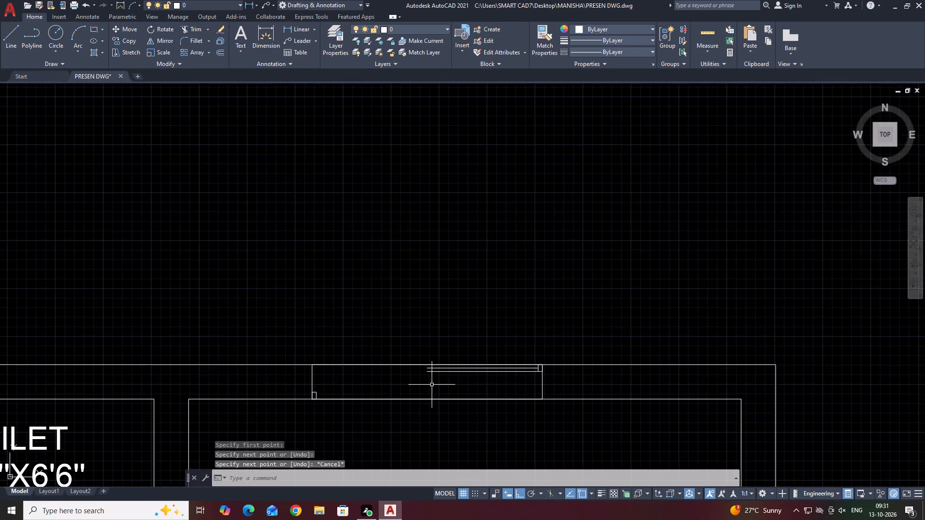
middle_drag(440, 390, 495, 391)
scroll(372, 397, up, 2)
middle_drag(433, 402, 386, 398)
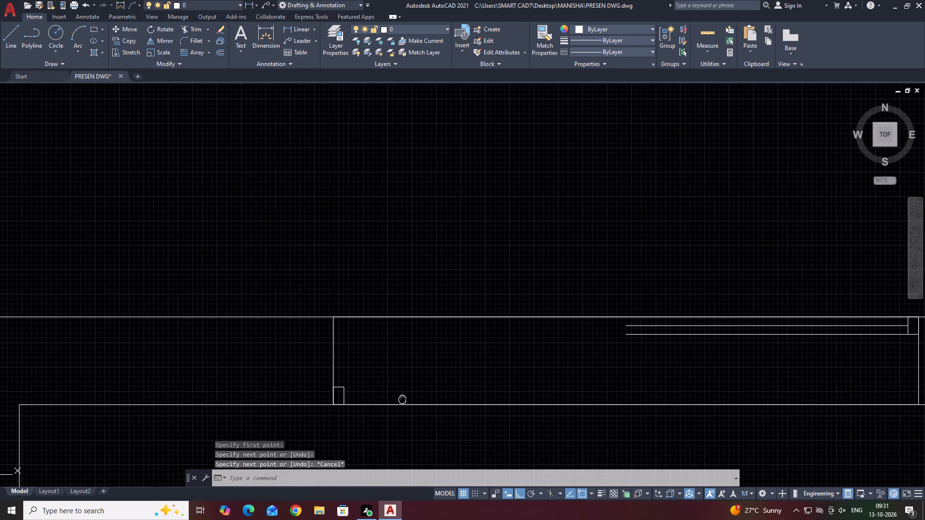
middle_drag(386, 398, 344, 390)
scroll(624, 326, up, 1)
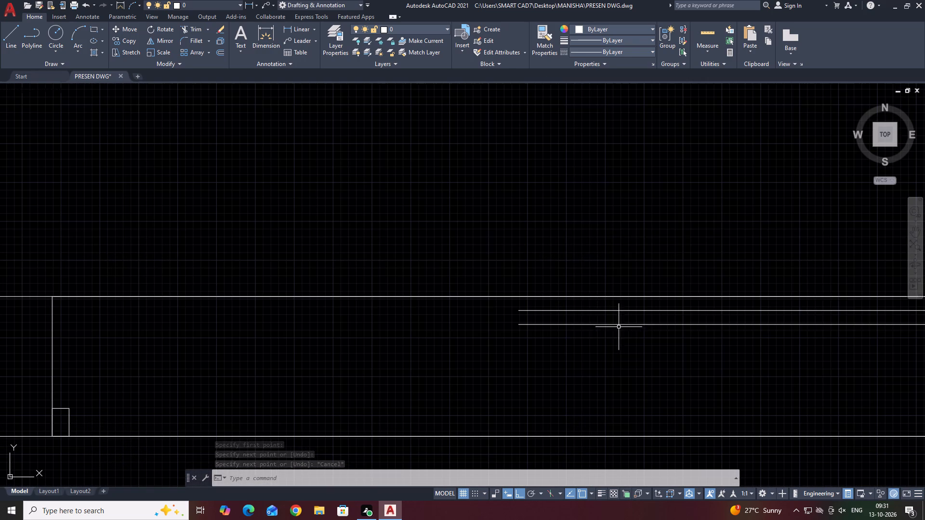
click(612, 332)
click(541, 303)
middle_drag(670, 352, 606, 339)
key(c)
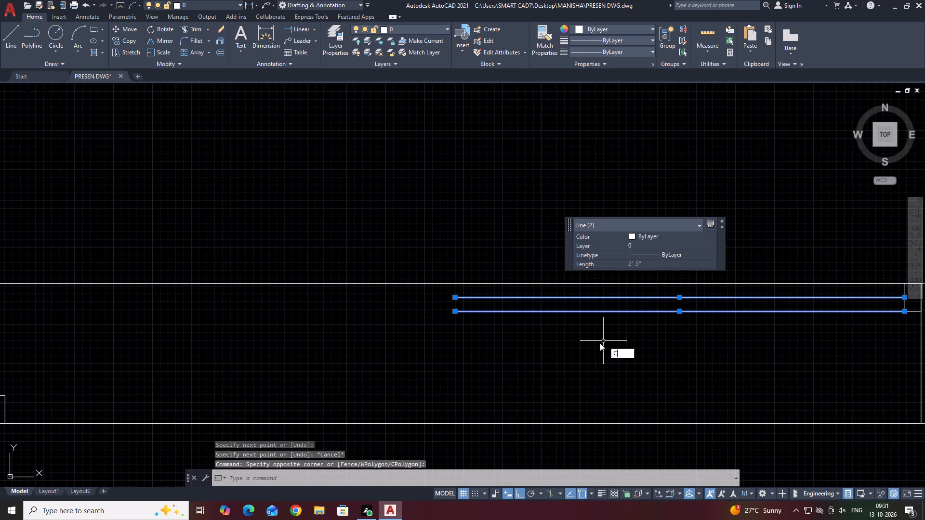
key(o)
key(space)
click(454, 311)
scroll(503, 308, down, 4)
scroll(436, 330, up, 5)
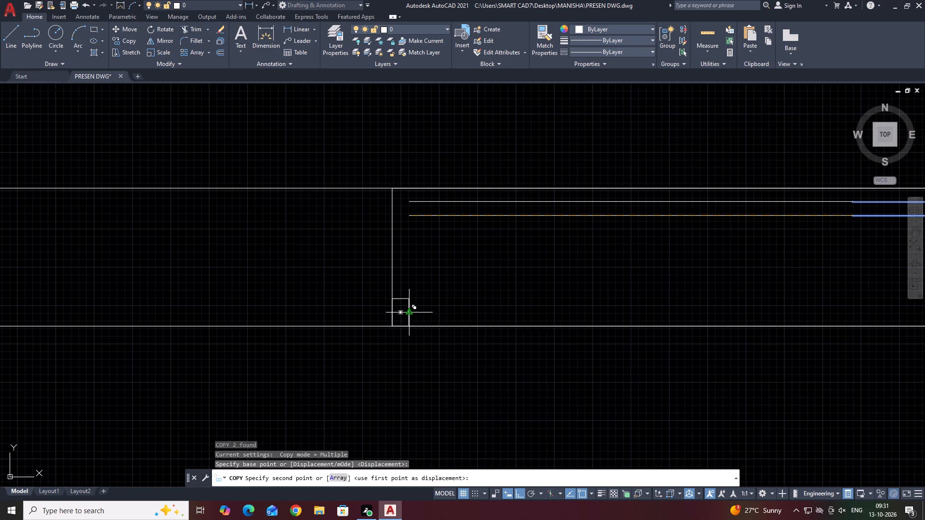
click(411, 311)
key(space)
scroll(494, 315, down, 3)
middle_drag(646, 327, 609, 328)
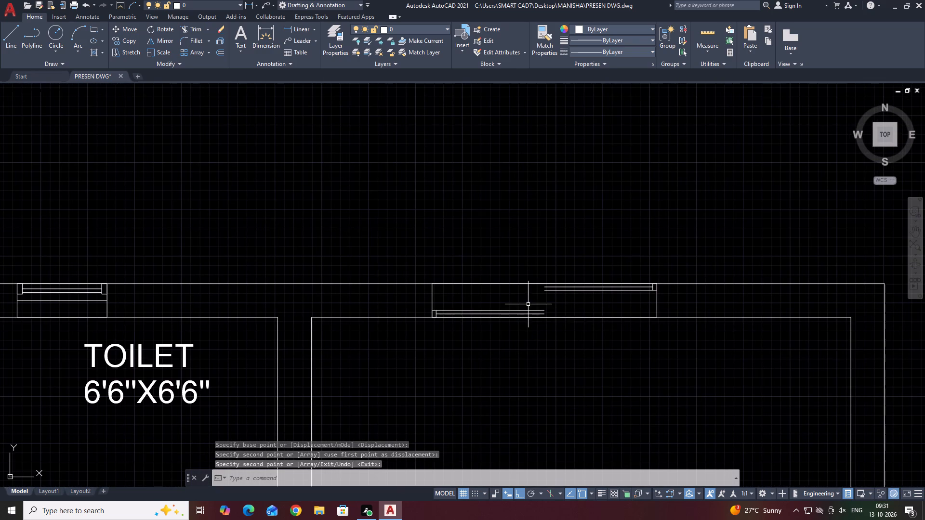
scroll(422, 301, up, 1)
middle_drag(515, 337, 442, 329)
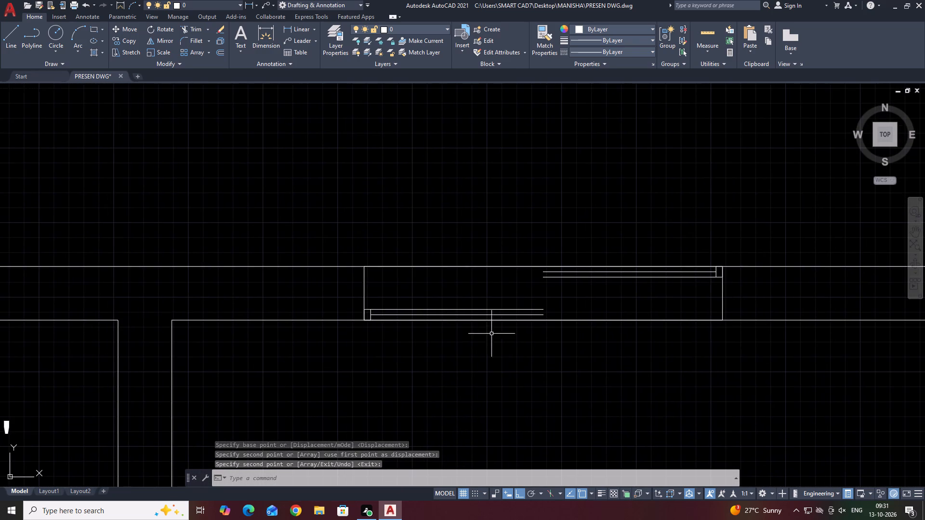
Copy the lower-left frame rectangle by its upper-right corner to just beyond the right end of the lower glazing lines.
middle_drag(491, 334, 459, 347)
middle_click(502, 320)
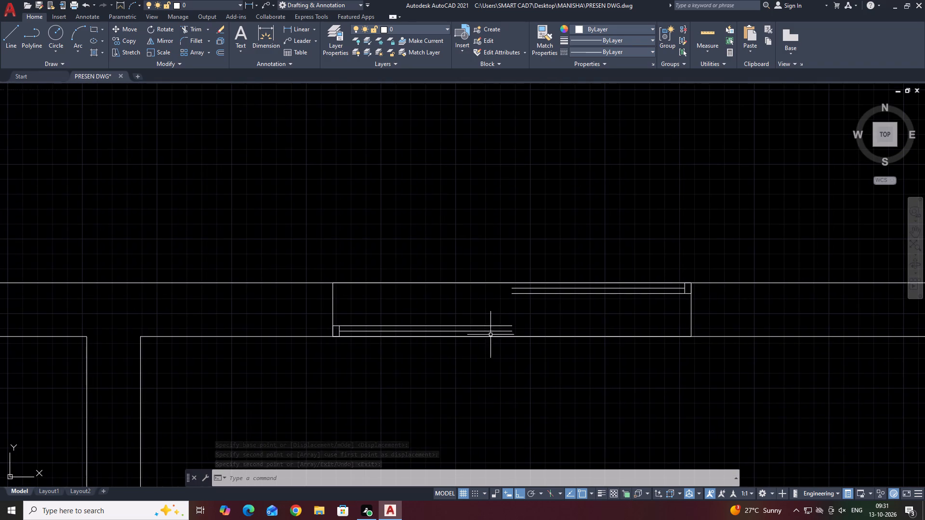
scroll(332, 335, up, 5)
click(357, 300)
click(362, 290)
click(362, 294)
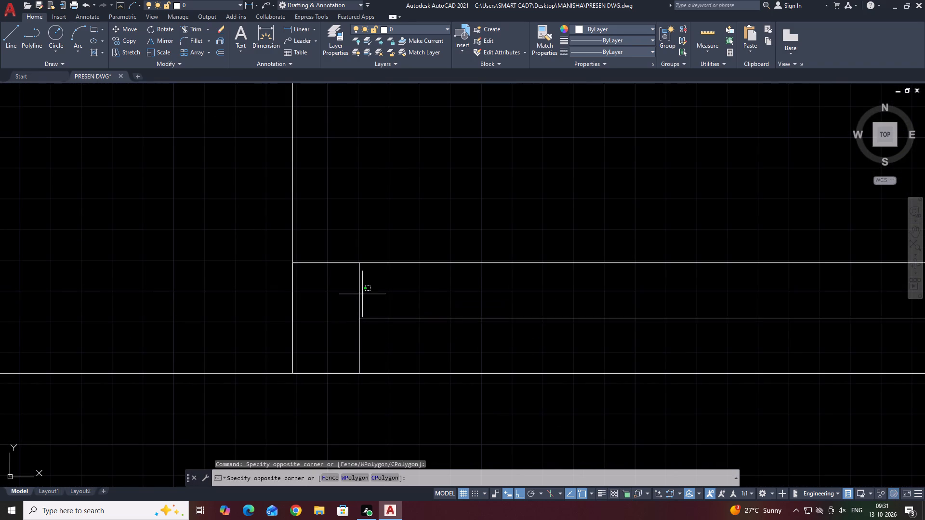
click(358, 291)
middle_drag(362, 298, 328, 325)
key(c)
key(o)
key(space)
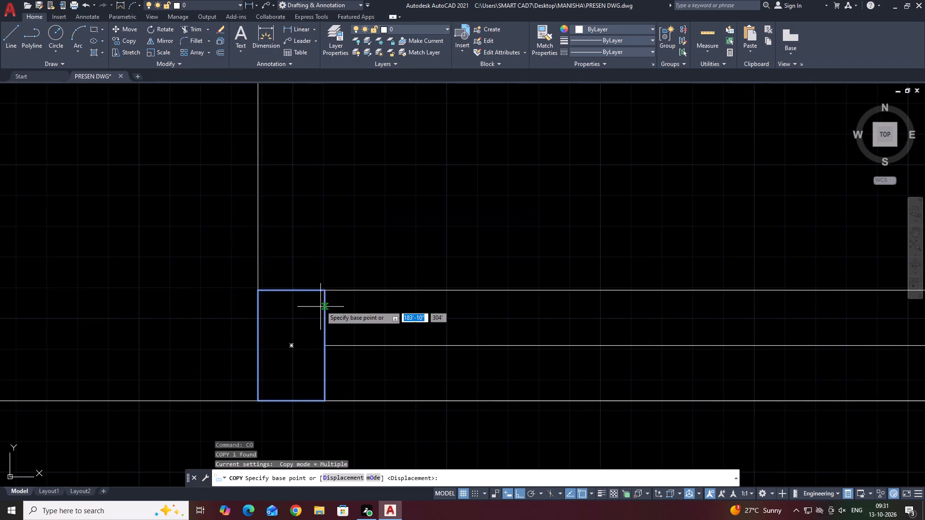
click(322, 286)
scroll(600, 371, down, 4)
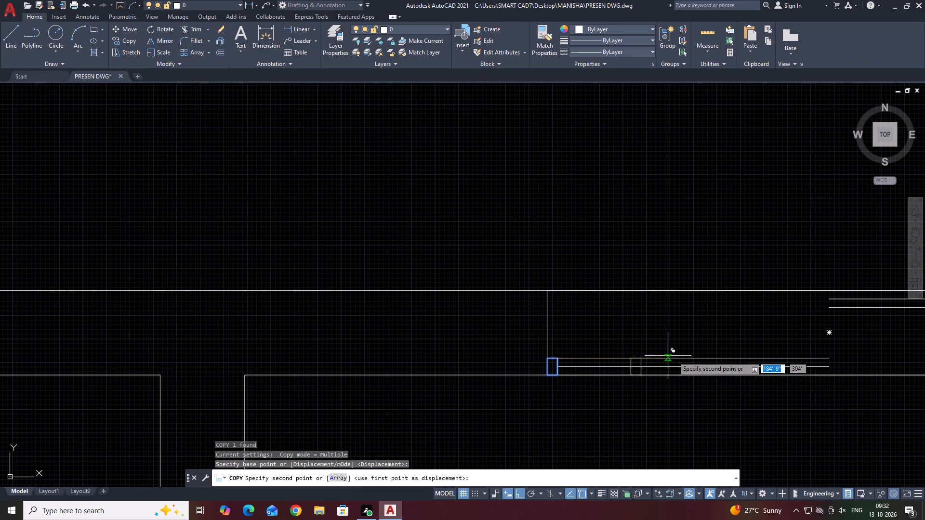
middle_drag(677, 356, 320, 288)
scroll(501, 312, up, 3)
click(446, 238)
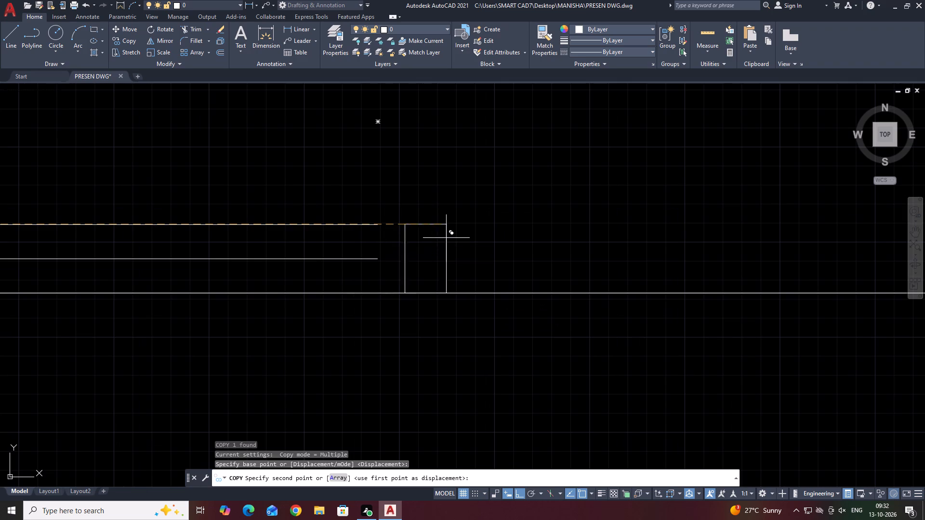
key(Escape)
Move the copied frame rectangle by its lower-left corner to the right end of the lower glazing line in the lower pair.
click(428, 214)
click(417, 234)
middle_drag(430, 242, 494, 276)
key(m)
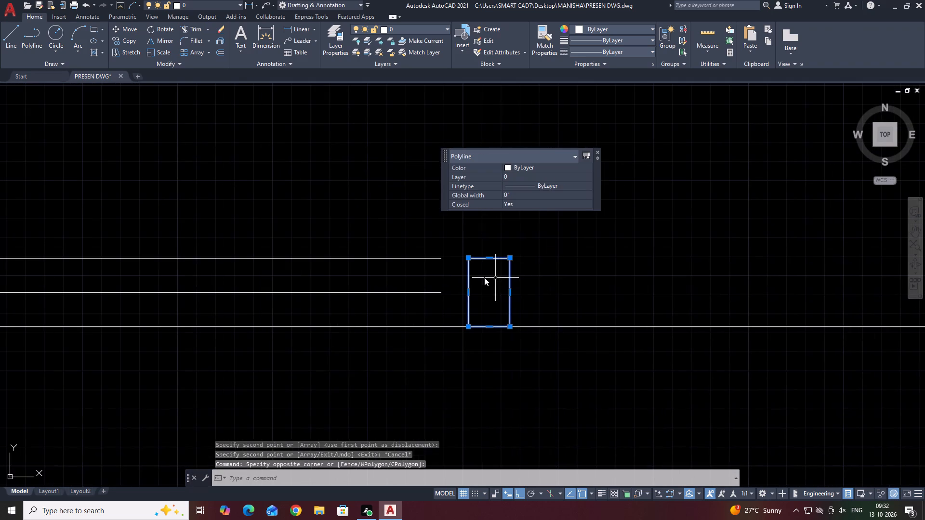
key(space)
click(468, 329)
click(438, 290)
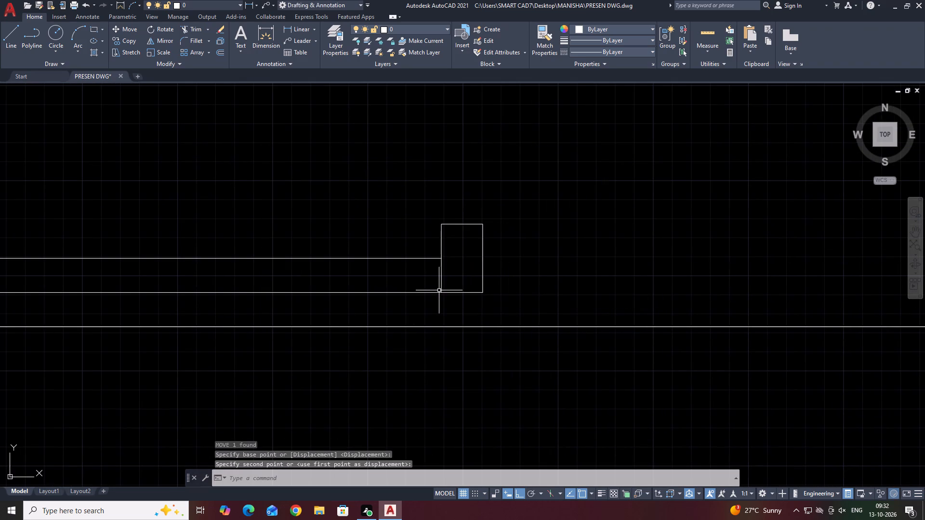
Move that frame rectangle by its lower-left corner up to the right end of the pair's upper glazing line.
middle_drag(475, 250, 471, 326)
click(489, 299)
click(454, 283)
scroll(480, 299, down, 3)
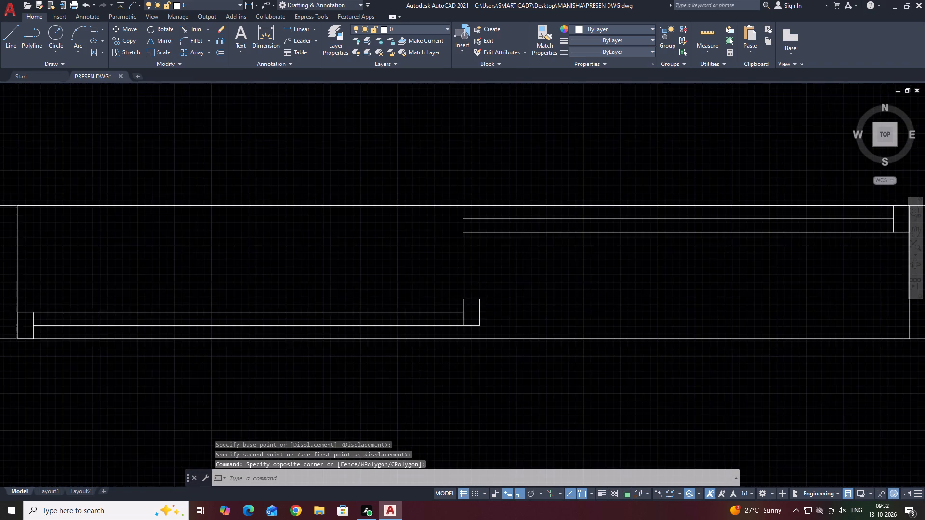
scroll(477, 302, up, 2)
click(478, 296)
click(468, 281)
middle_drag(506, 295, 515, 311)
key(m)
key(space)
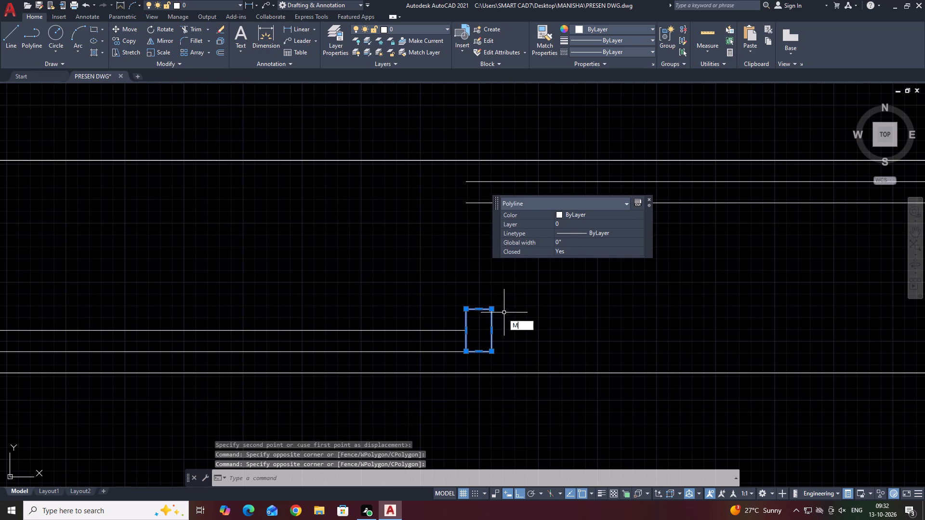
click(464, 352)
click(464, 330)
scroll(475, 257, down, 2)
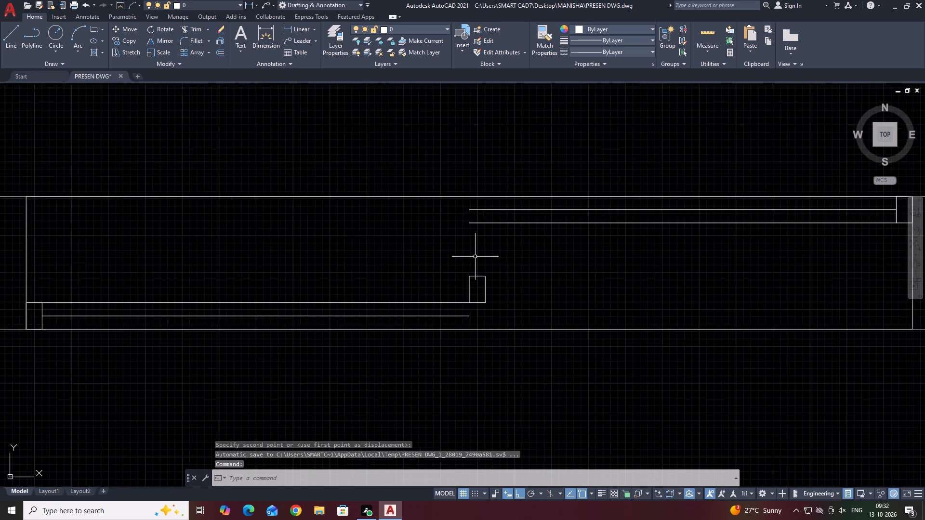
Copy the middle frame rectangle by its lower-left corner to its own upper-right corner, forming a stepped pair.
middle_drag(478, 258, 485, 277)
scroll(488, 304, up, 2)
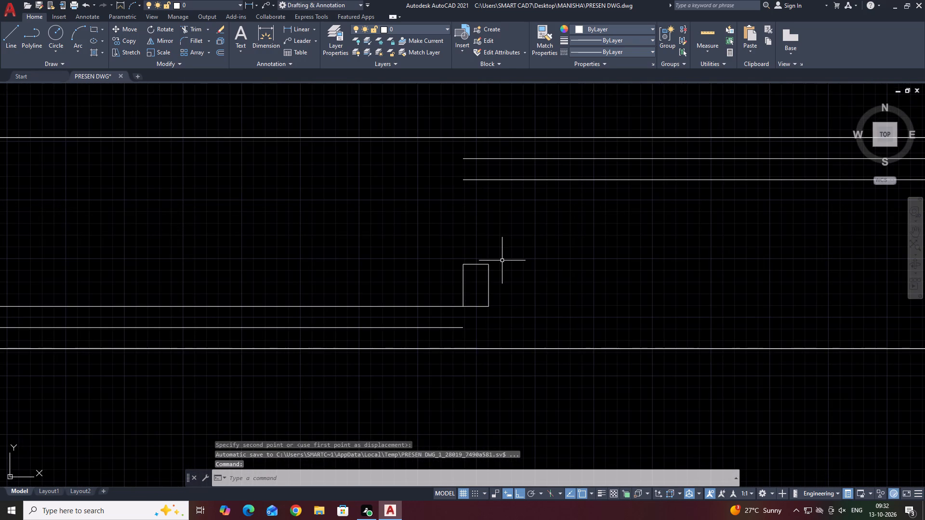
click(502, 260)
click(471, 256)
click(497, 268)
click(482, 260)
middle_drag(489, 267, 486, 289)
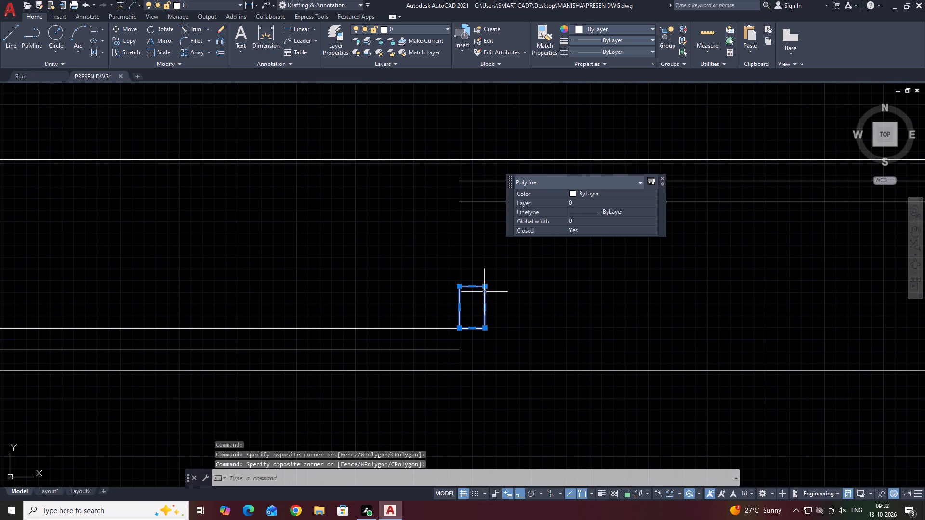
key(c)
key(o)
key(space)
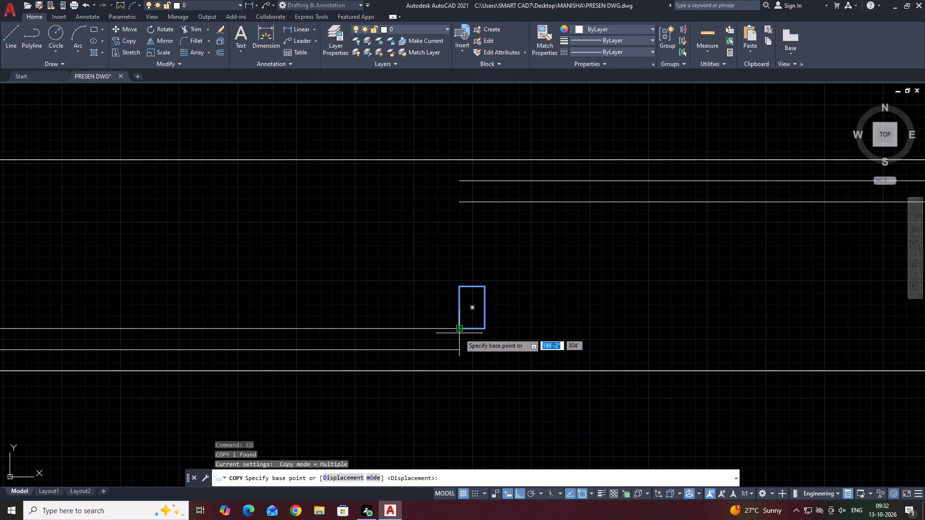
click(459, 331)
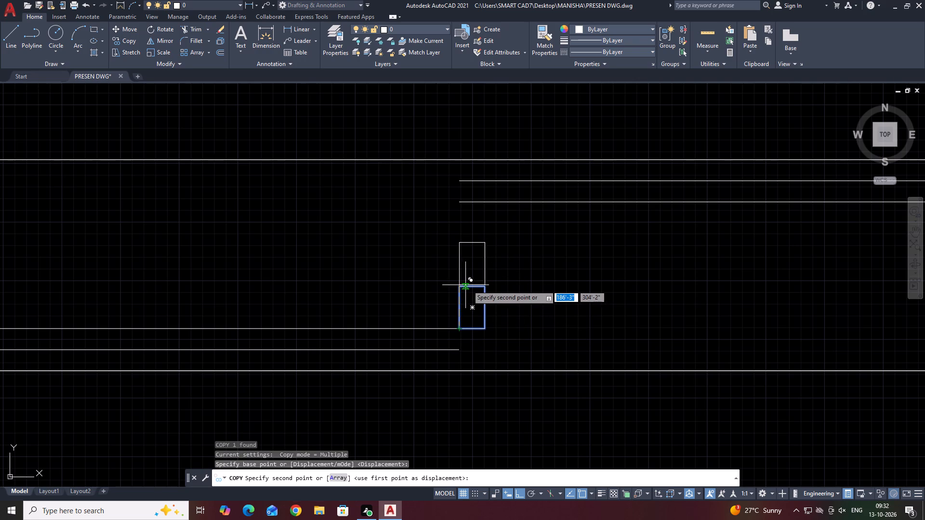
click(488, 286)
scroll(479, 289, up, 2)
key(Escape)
Erase all frame rectangles and glazing lines inside the bedroom window, keeping only the window's outer outline.
scroll(502, 284, down, 1)
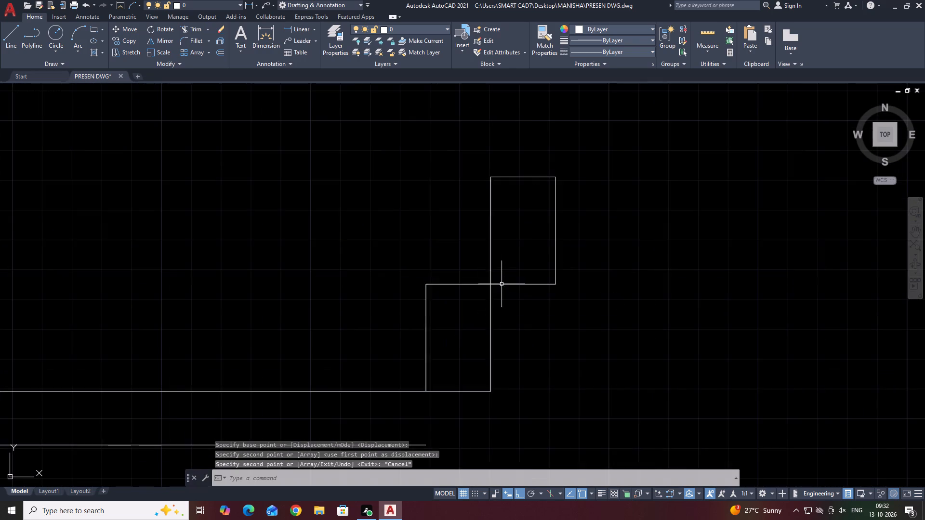
scroll(502, 284, down, 2)
middle_drag(535, 272, 499, 316)
scroll(499, 316, down, 1)
middle_drag(542, 302, 532, 305)
scroll(459, 351, up, 2)
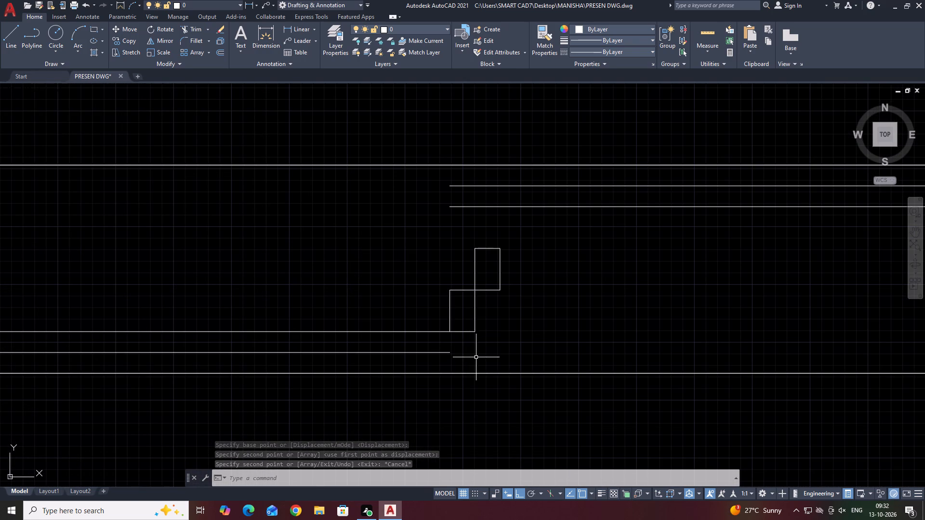
scroll(466, 351, down, 4)
middle_drag(530, 344, 493, 328)
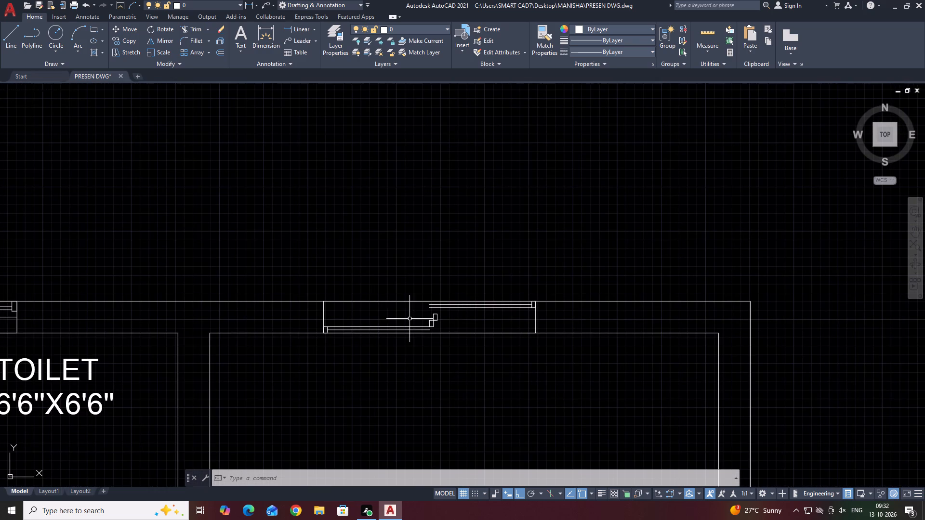
click(281, 255)
click(528, 363)
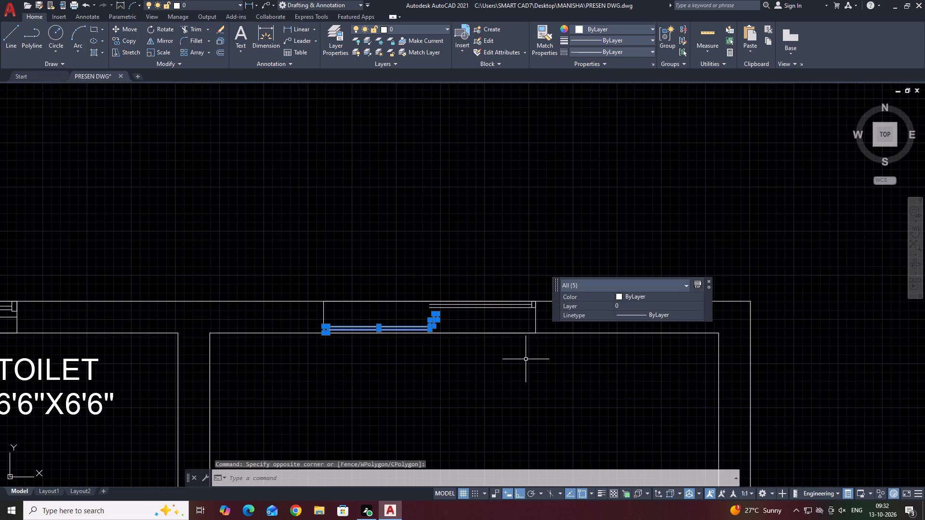
key(Delete)
click(419, 275)
key(Delete)
click(616, 347)
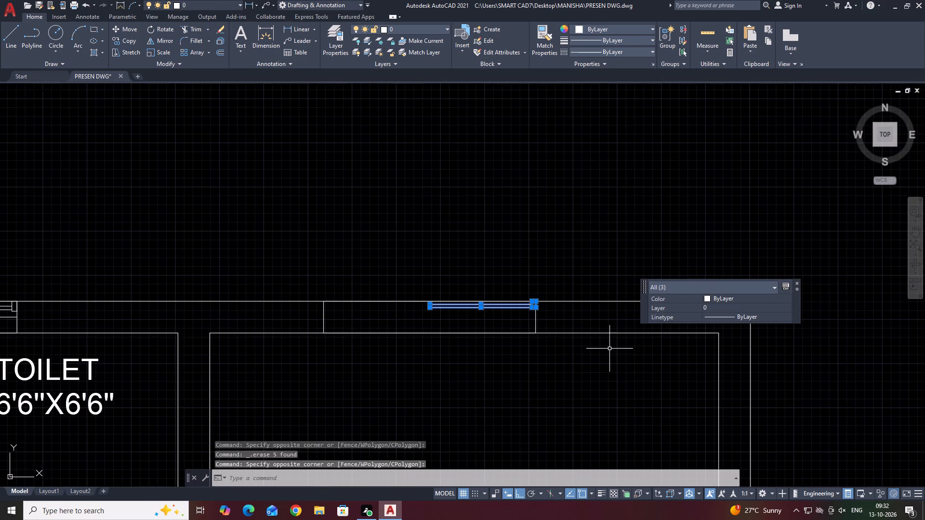
key(Delete)
Draw a narrow frame rectangle across the full 9" wall depth at the left end of the window outline.
middle_drag(509, 351, 527, 414)
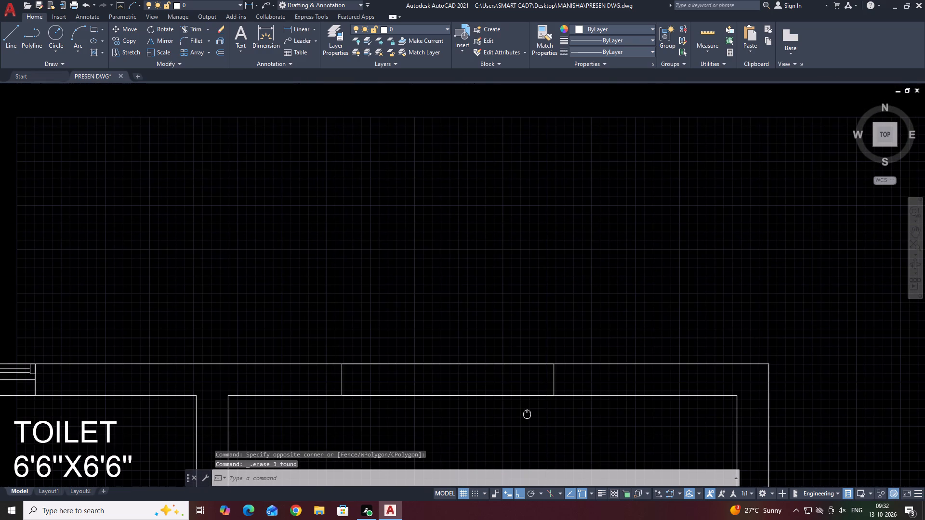
middle_drag(788, 459, 680, 444)
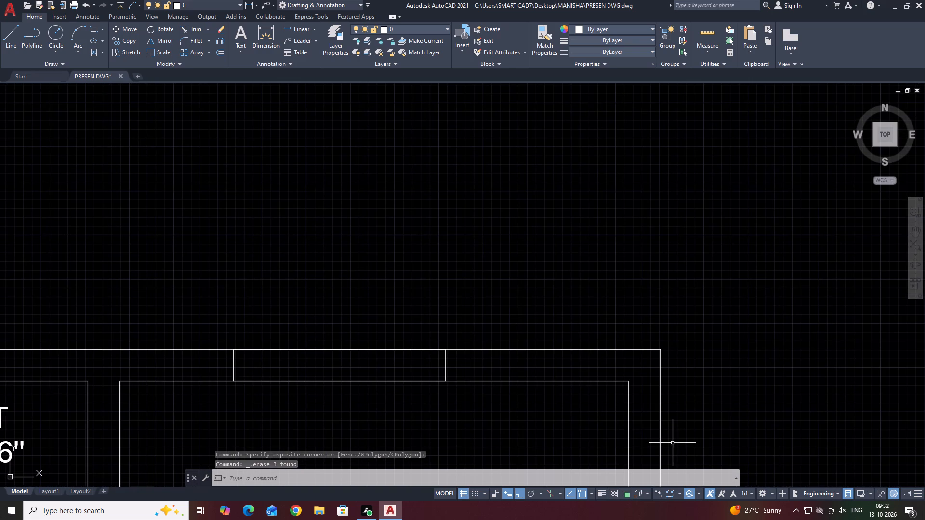
key(r)
key(e)
key(c)
key(space)
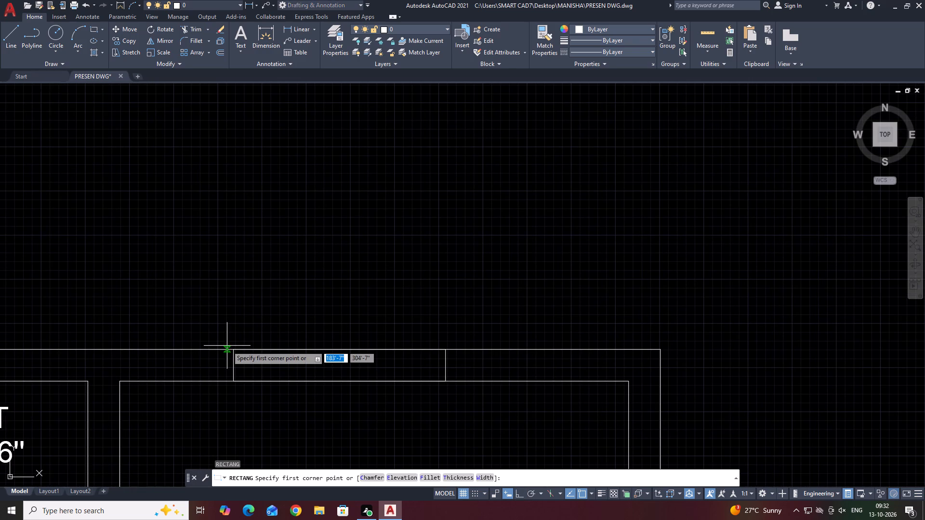
click(233, 350)
scroll(236, 380, up, 2)
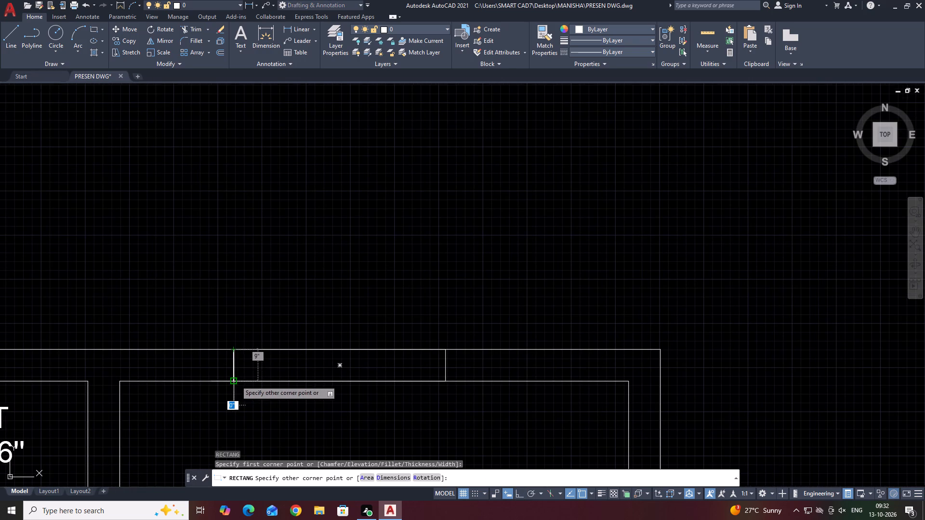
click(244, 383)
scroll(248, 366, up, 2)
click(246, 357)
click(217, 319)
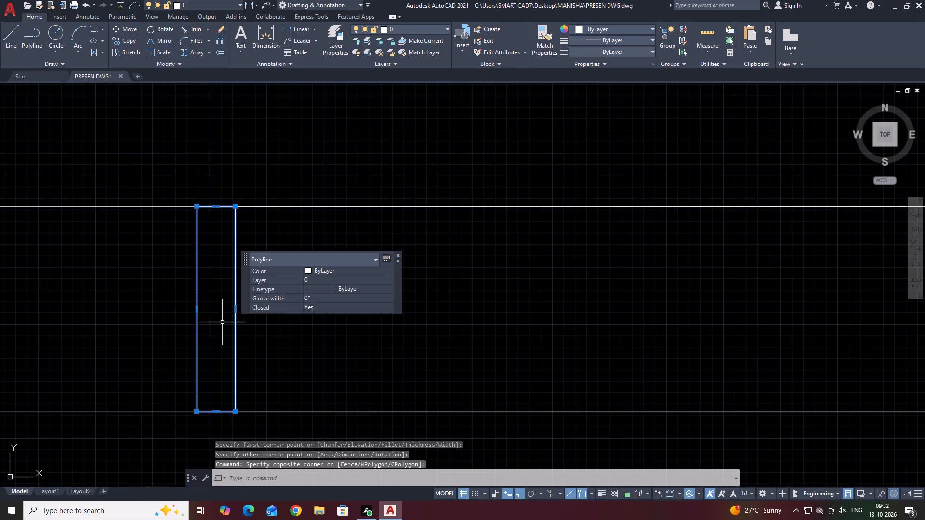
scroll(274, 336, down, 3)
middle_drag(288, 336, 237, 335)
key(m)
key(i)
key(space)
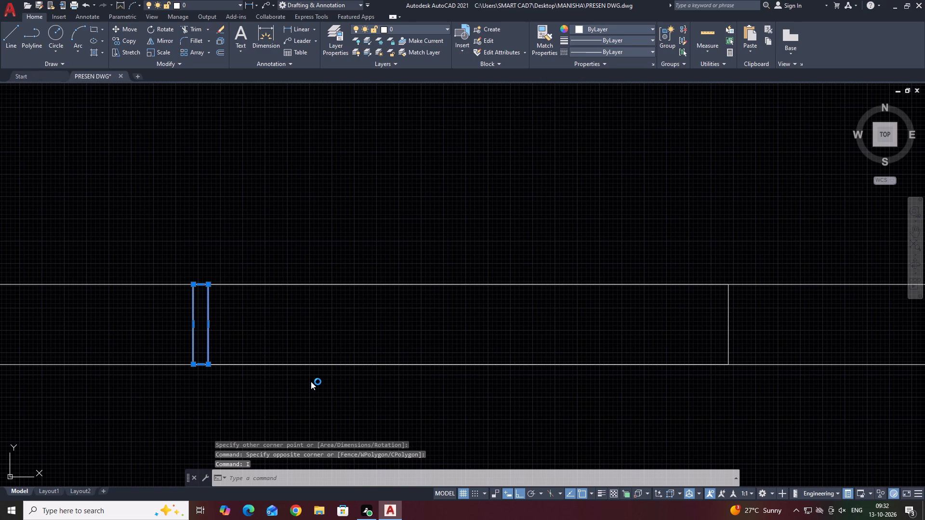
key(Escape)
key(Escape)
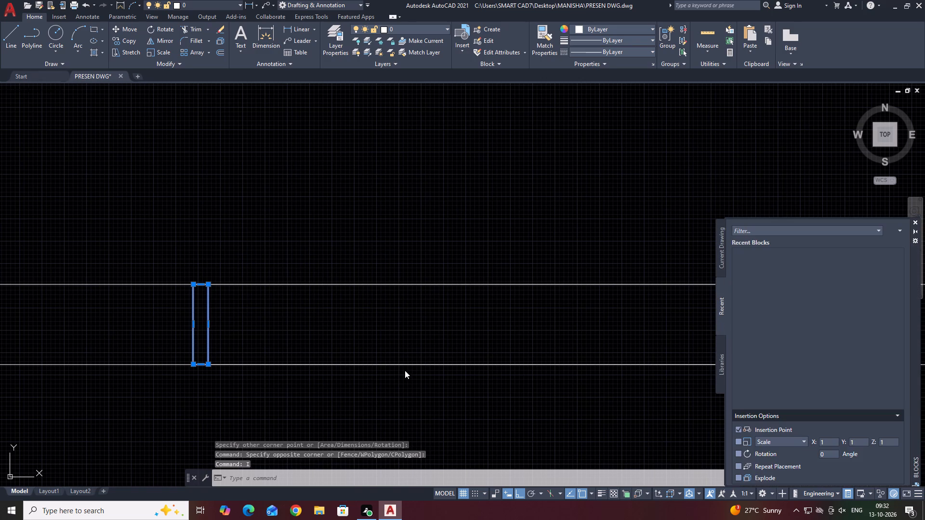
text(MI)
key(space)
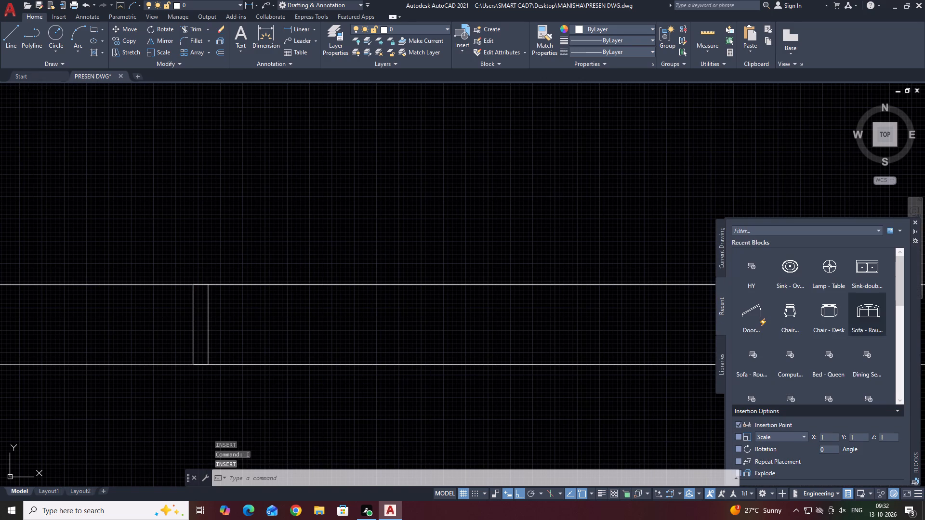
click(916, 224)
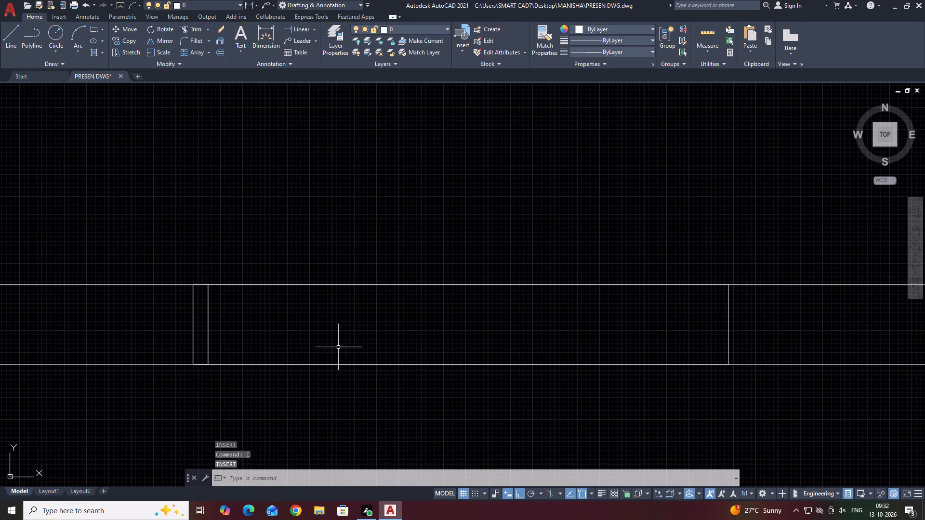
Mirror the left frame rectangle about the window's vertical centreline to its right end, keeping the source object.
click(209, 312)
middle_drag(257, 349, 199, 366)
scroll(198, 366, down, 1)
text(MI)
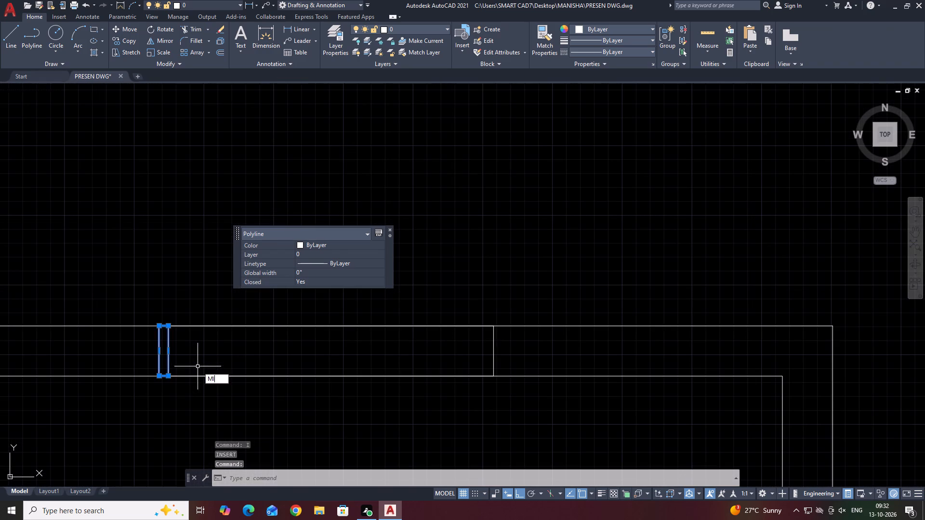
key(space)
click(325, 374)
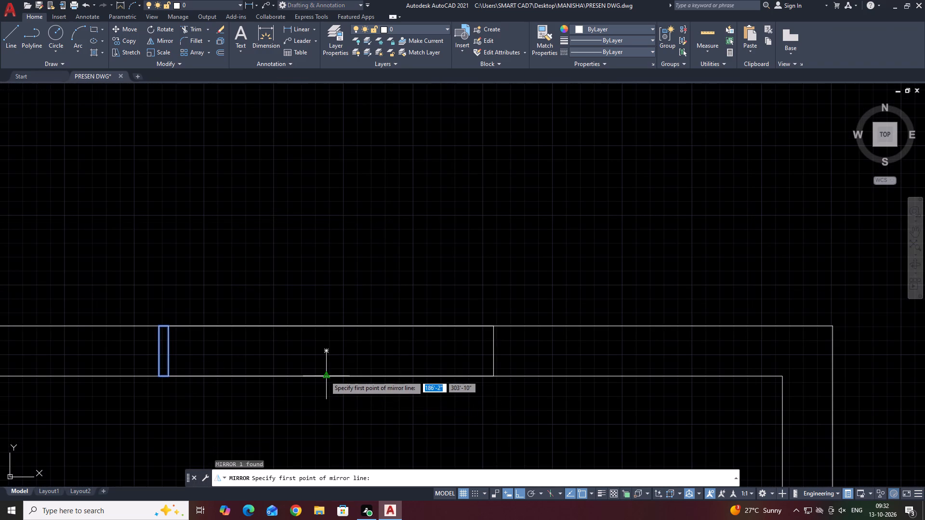
click(327, 324)
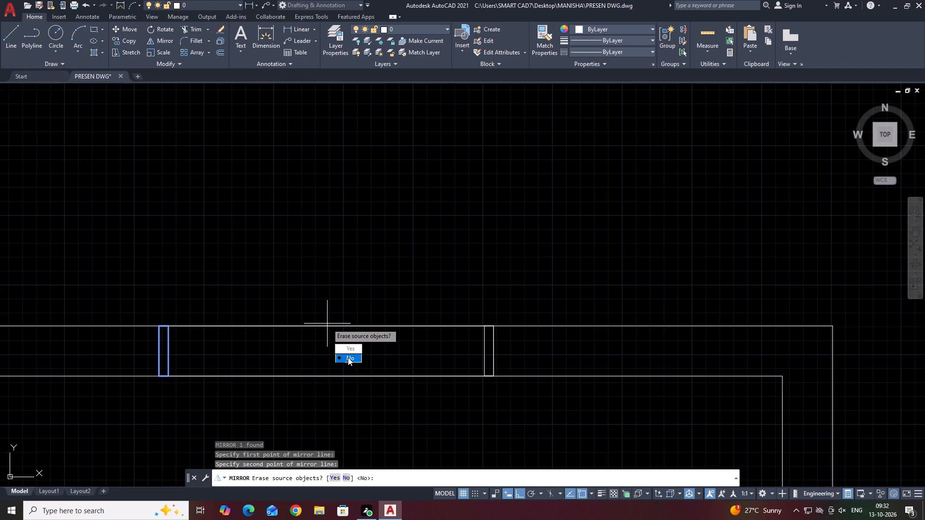
drag(348, 358, 327, 324)
Draw a horizontal glazing line about 2'-4" long from the left frame's inner edge at mid-wall depth towards the window's centre.
scroll(546, 374, down, 1)
middle_drag(546, 374, 541, 397)
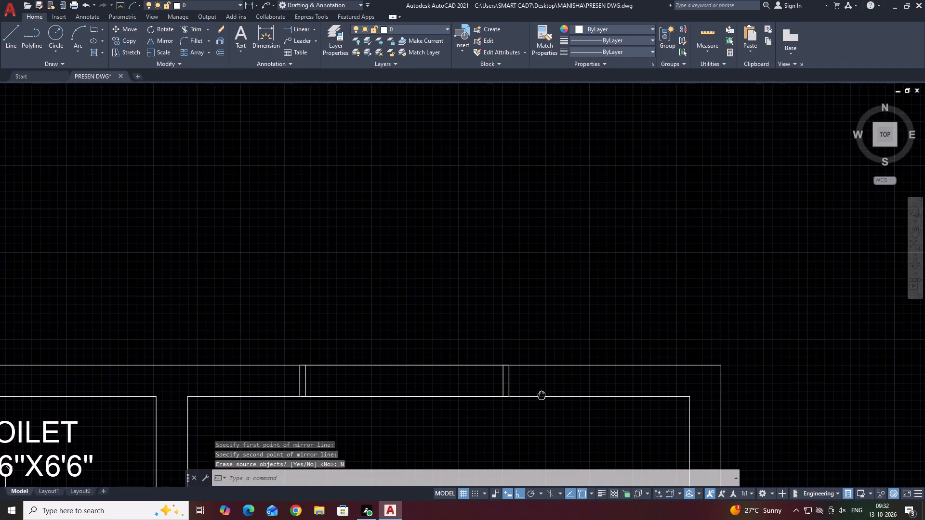
middle_drag(541, 397, 604, 410)
key(l)
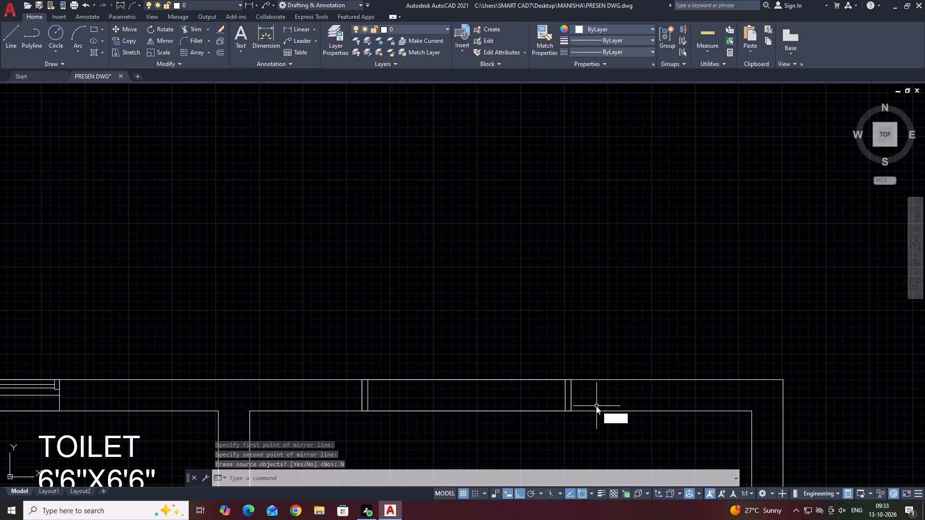
key(space)
scroll(366, 402, up, 1)
click(368, 397)
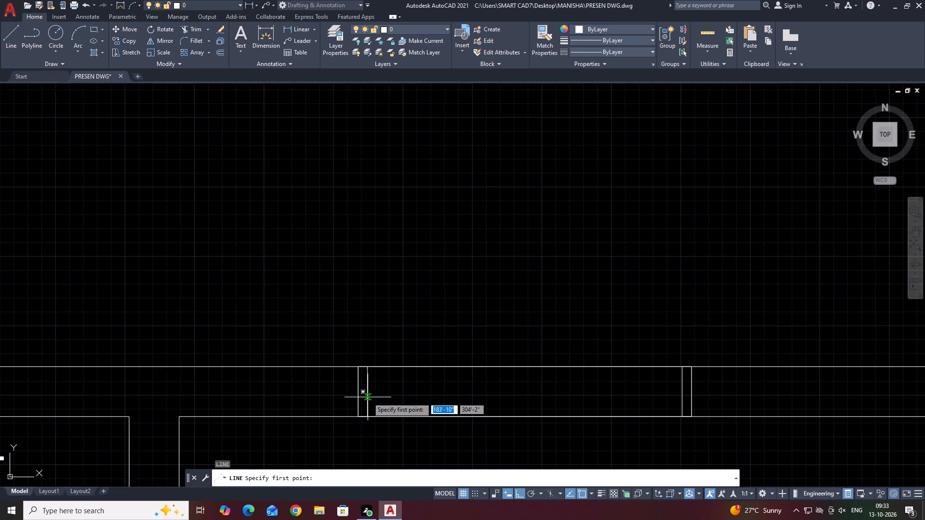
scroll(447, 400, up, 2)
scroll(474, 396, down, 3)
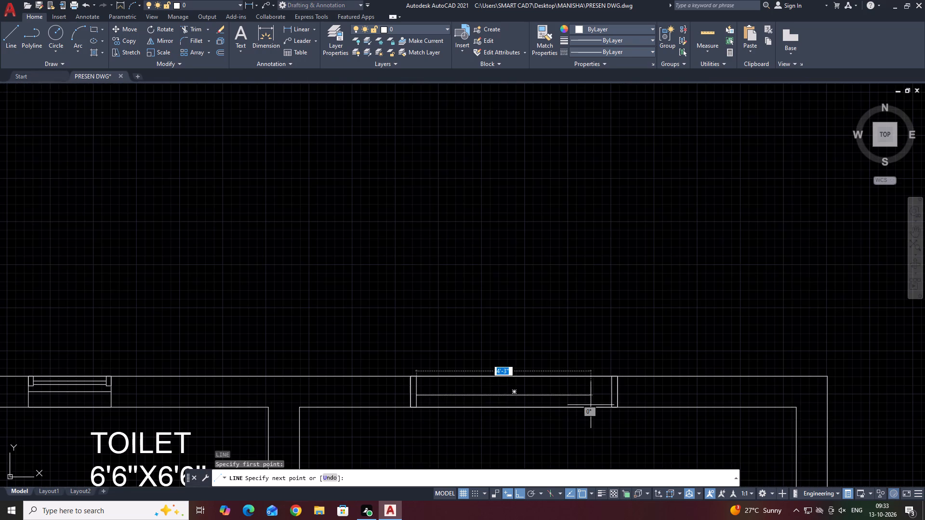
scroll(499, 388, up, 2)
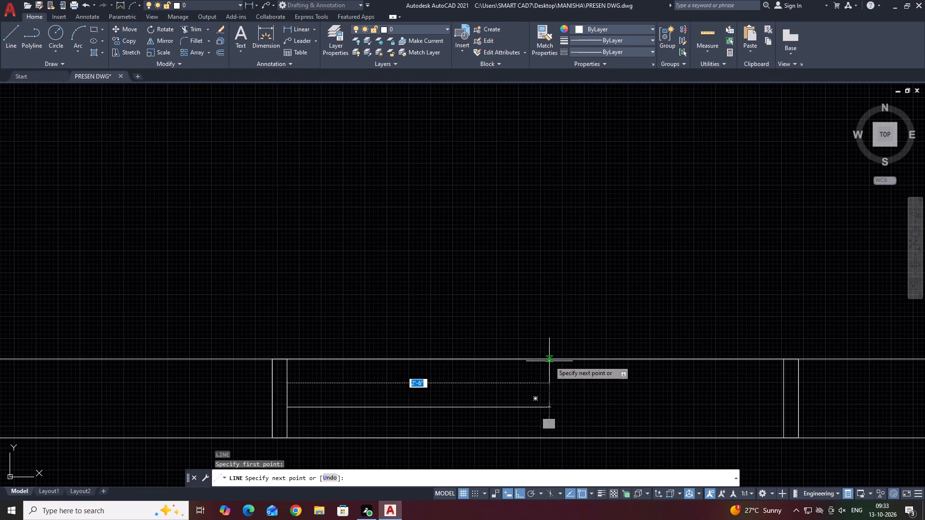
click(534, 406)
key(space)
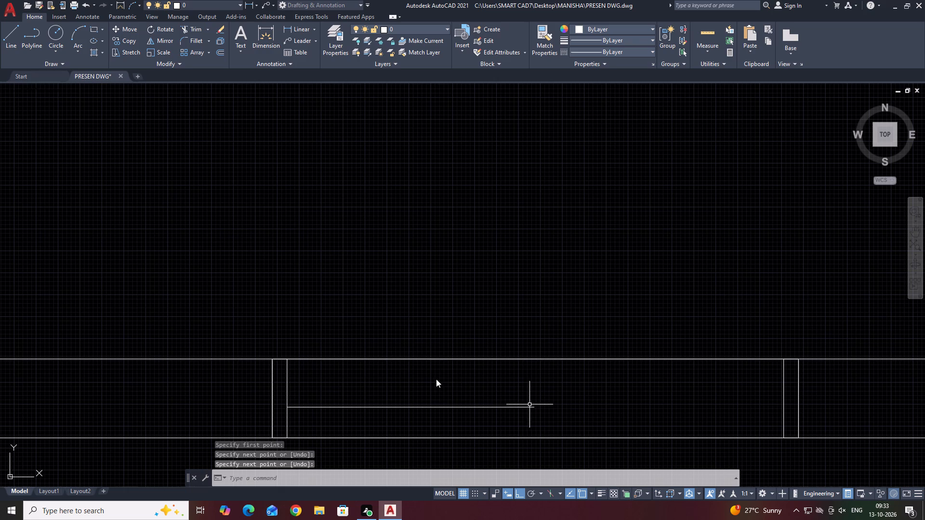
Draw a small rectangle about 1" by 1" down from the free end of the glazing line.
middle_drag(526, 396, 512, 396)
key(r)
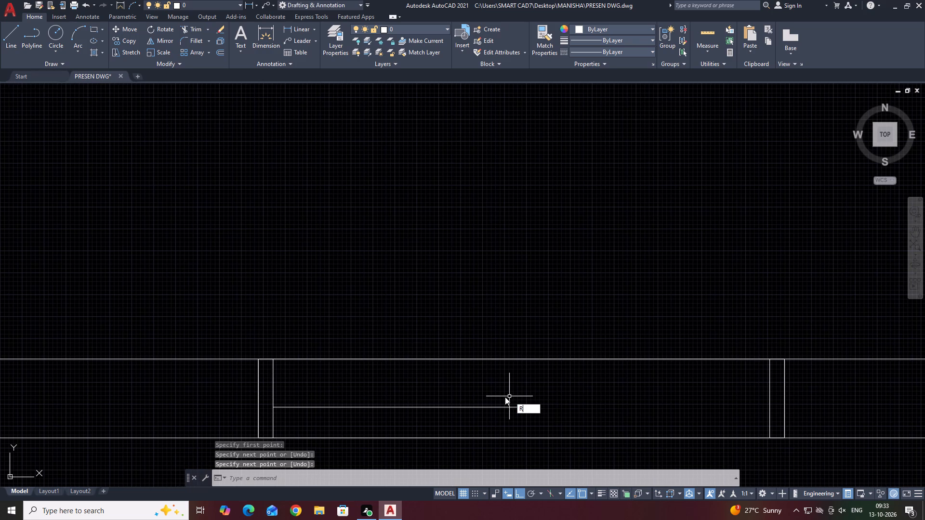
key(e)
key(c)
key(space)
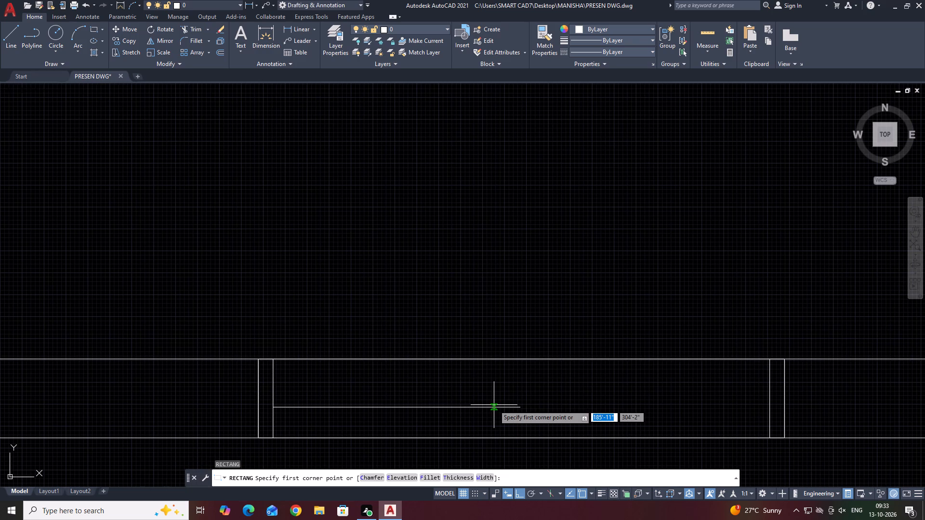
scroll(513, 406, up, 1)
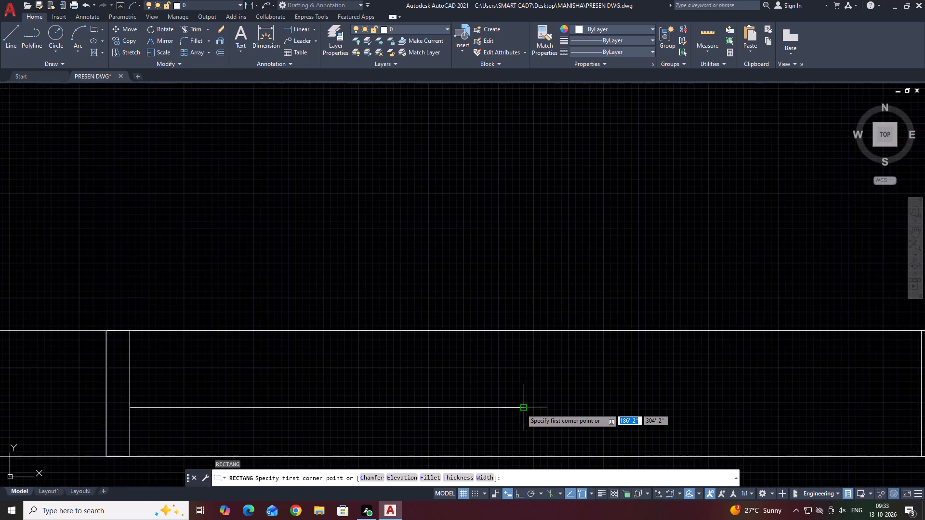
scroll(521, 408, up, 1)
click(521, 408)
scroll(529, 420, down, 2)
scroll(535, 424, up, 3)
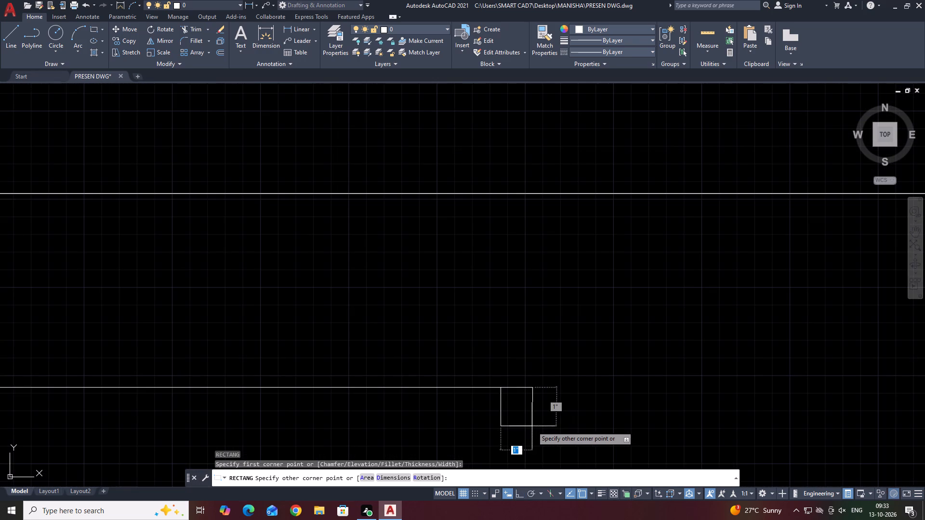
click(531, 427)
Copy the small rectangle by its lower-left corner to its own upper-right corner, forming a stepped pair.
middle_drag(545, 402, 483, 400)
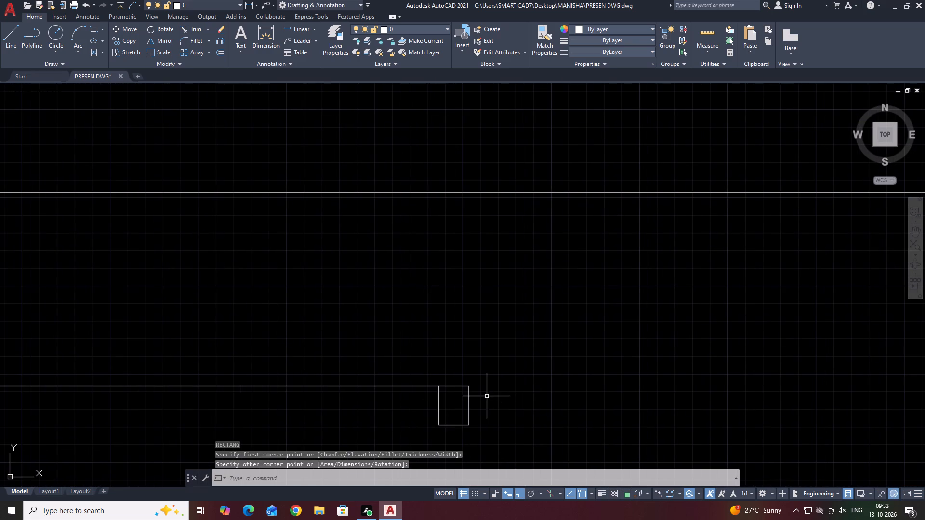
click(489, 395)
click(464, 409)
middle_drag(492, 417, 447, 420)
key(c)
key(o)
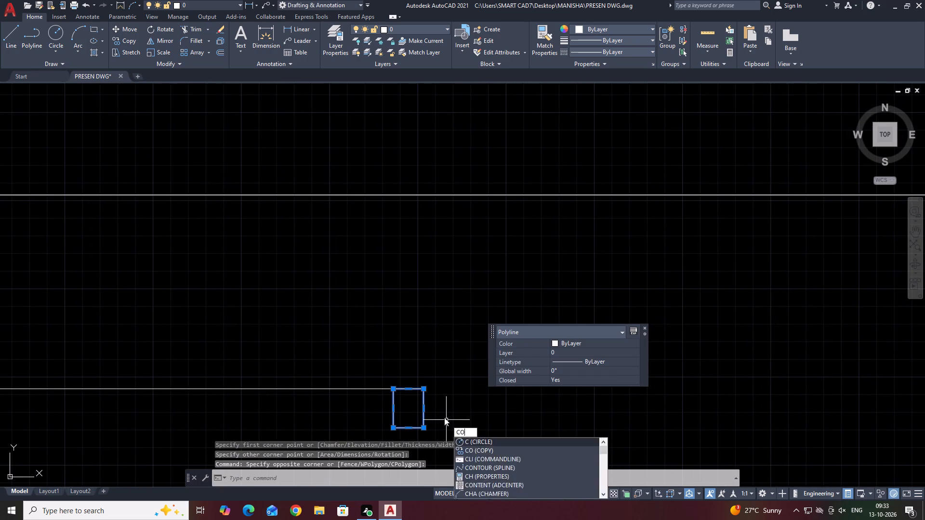
key(space)
click(393, 428)
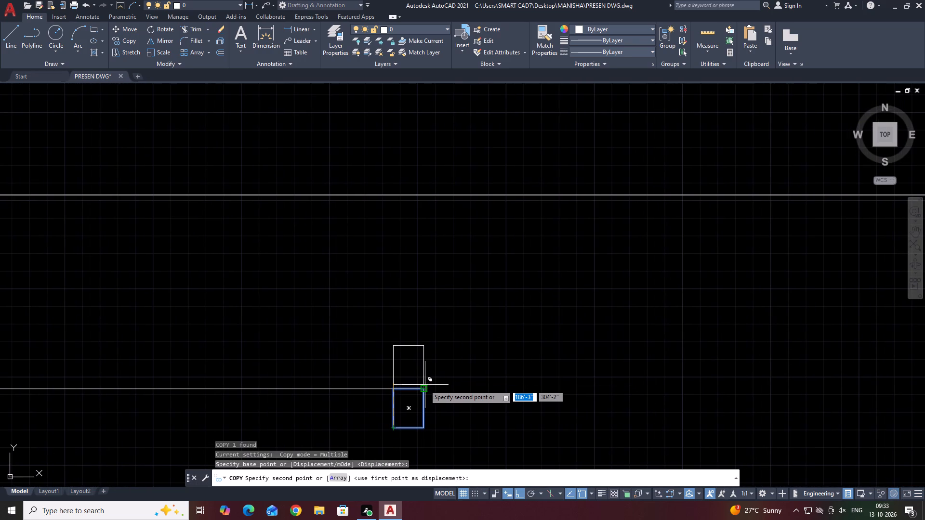
click(423, 387)
scroll(493, 373, down, 4)
key(Escape)
Copy the glazing line a short distance straight down so it runs between the left frame and the lower small rectangle.
click(450, 375)
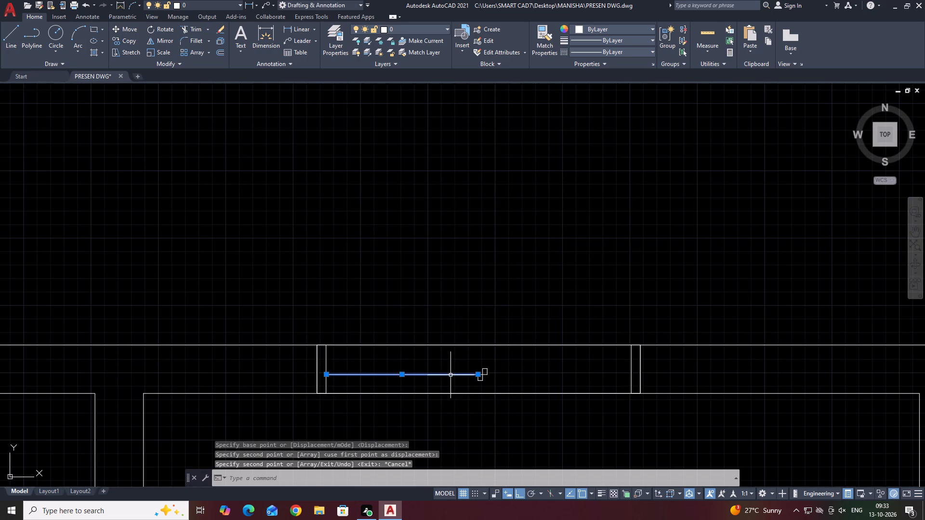
key(c)
key(o)
key(space)
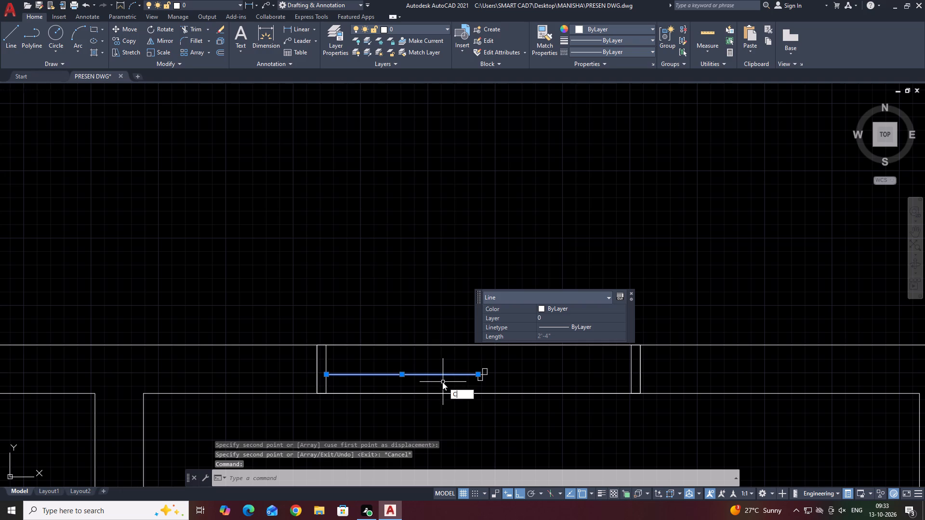
scroll(359, 390, up, 3)
click(270, 353)
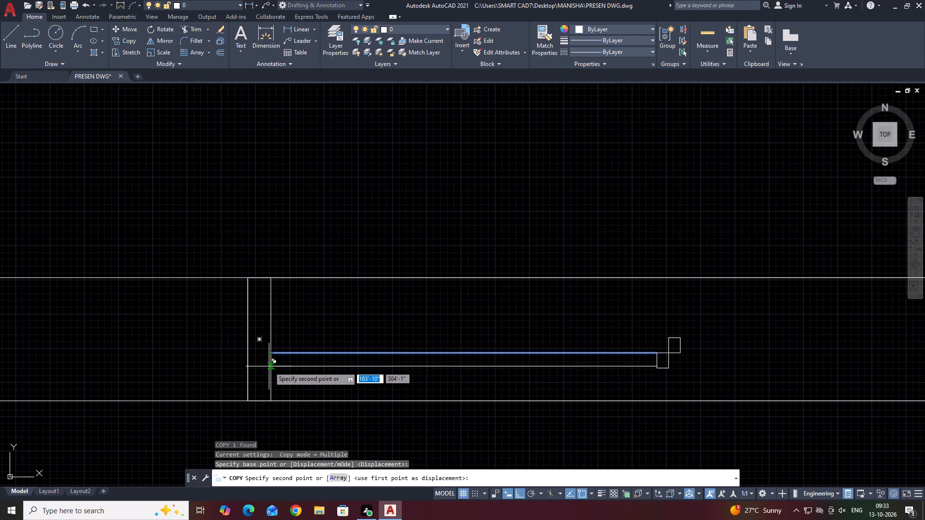
click(269, 362)
key(space)
Copy both left glazing lines to the right half of the window, starting at the upper small rectangle's right edge.
middle_drag(400, 372, 256, 356)
click(390, 327)
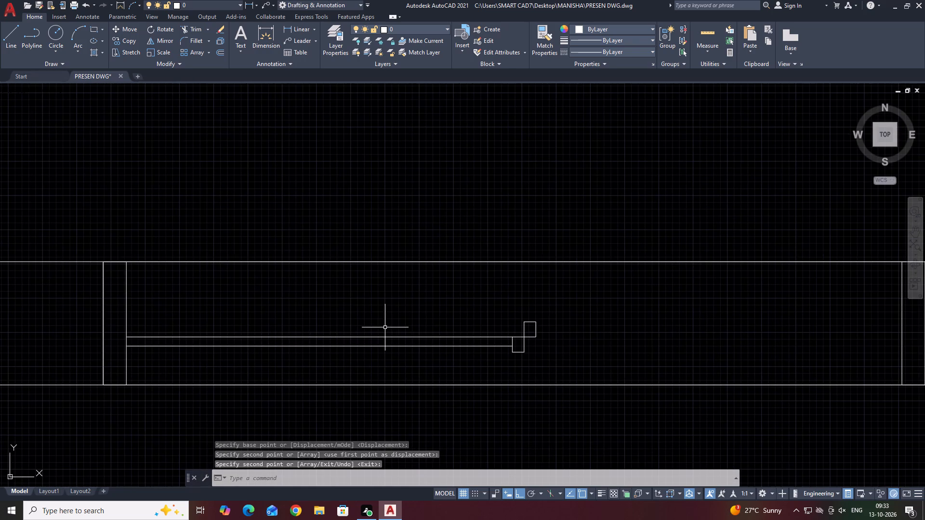
click(361, 362)
middle_drag(385, 358, 315, 368)
text(CO)
key(space)
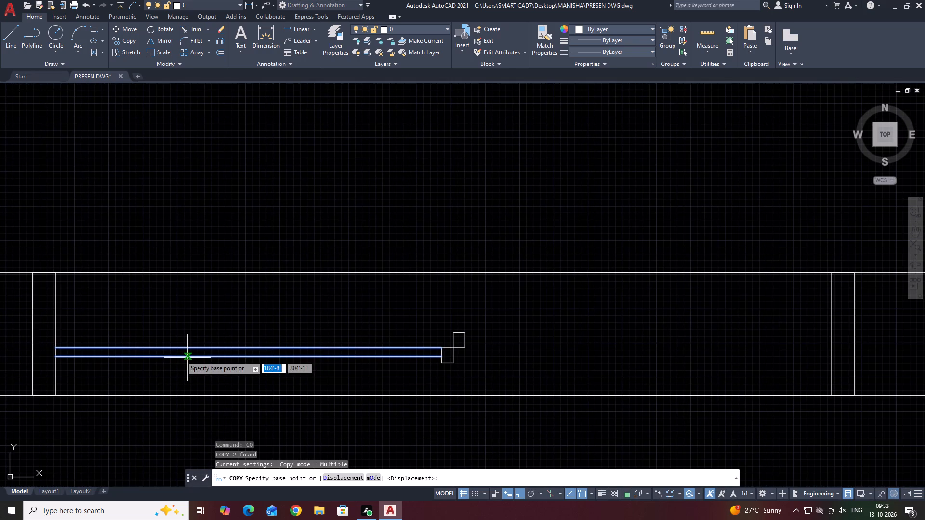
click(54, 359)
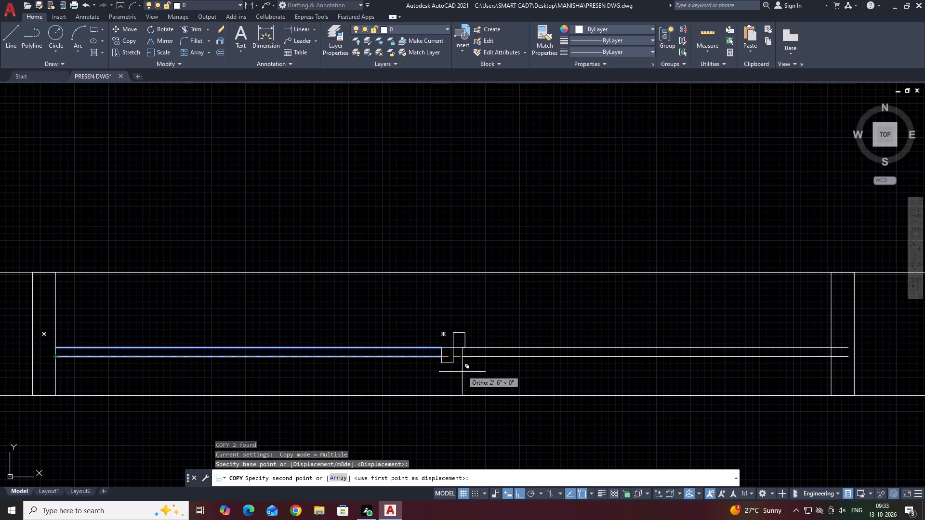
click(469, 341)
key(space)
Move the right glazing pair so the upper line's end meets the upper small rectangle's top-right corner.
middle_drag(480, 352, 479, 353)
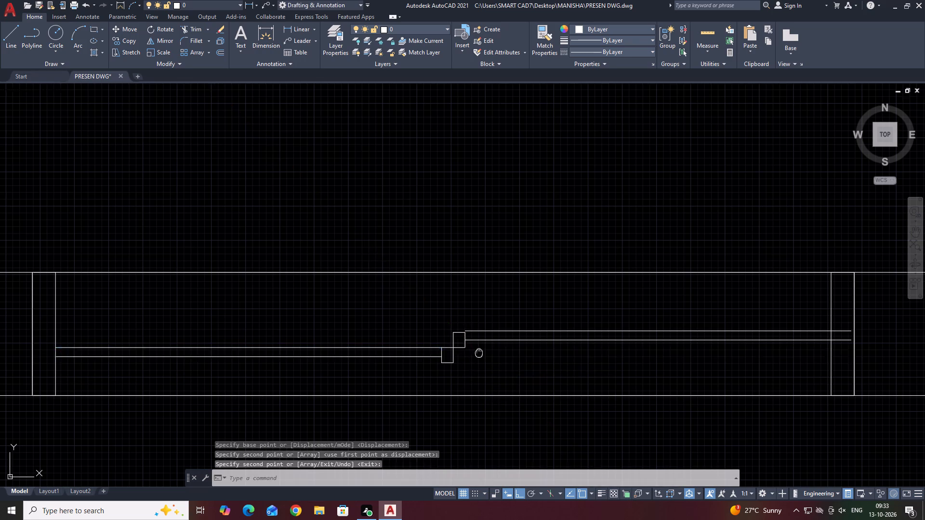
middle_drag(479, 353, 434, 355)
click(561, 324)
click(533, 369)
key(m)
key(space)
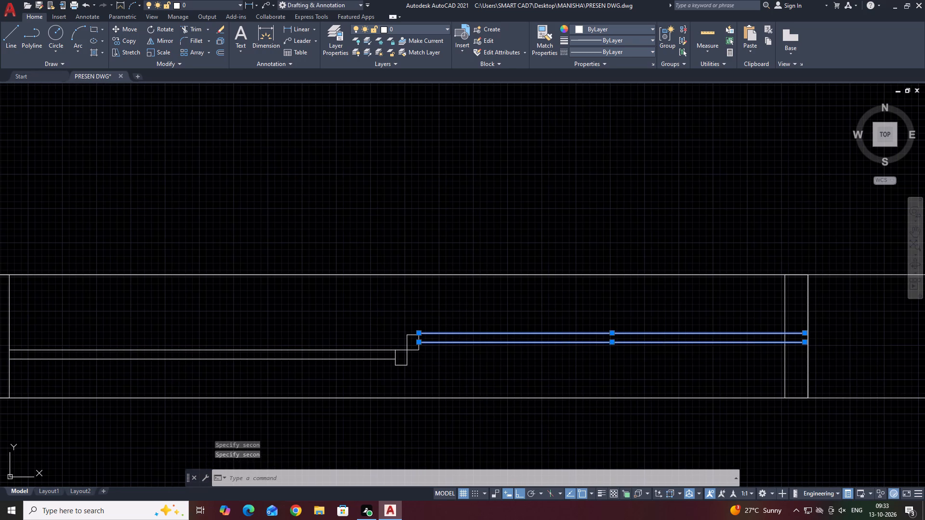
scroll(424, 341, up, 4)
click(379, 294)
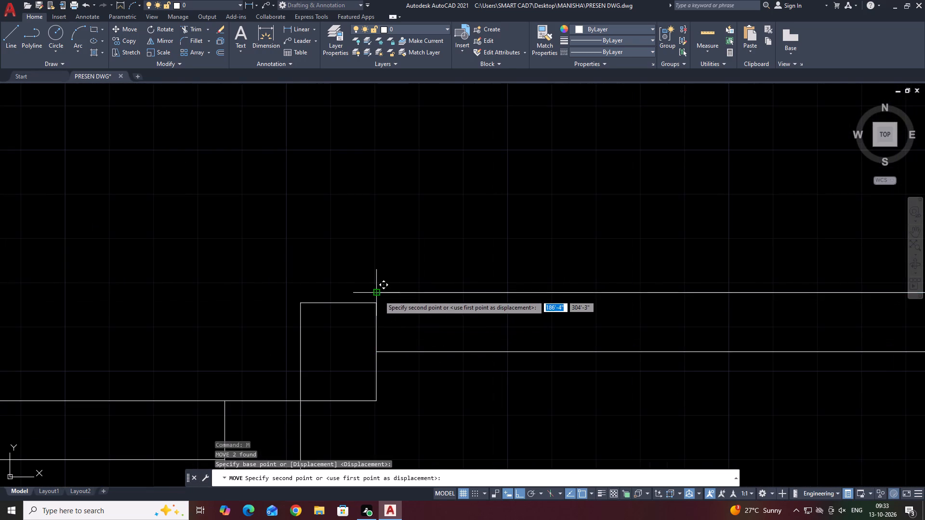
click(377, 303)
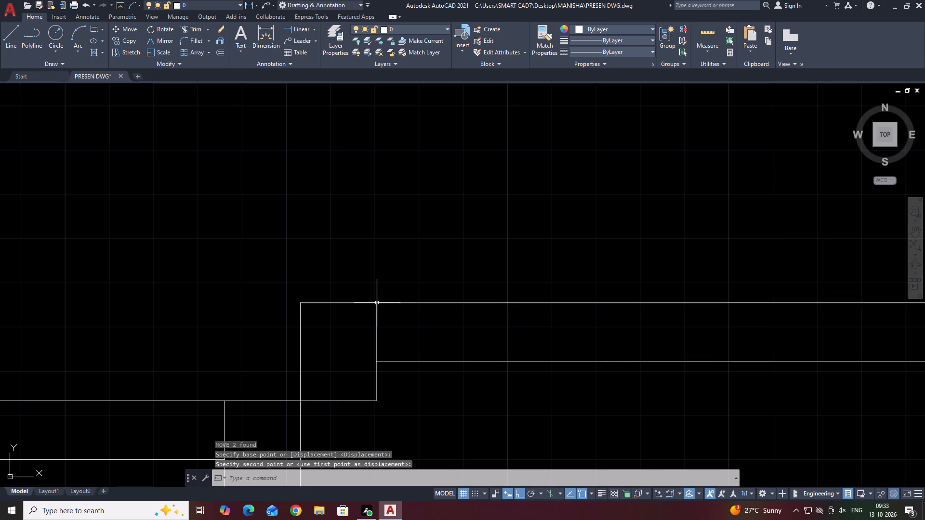
Trim the two right glazing line ends that extend into the right frame rectangle.
scroll(269, 314, down, 3)
middle_click(622, 379)
scroll(622, 379, down, 3)
middle_drag(647, 376, 587, 360)
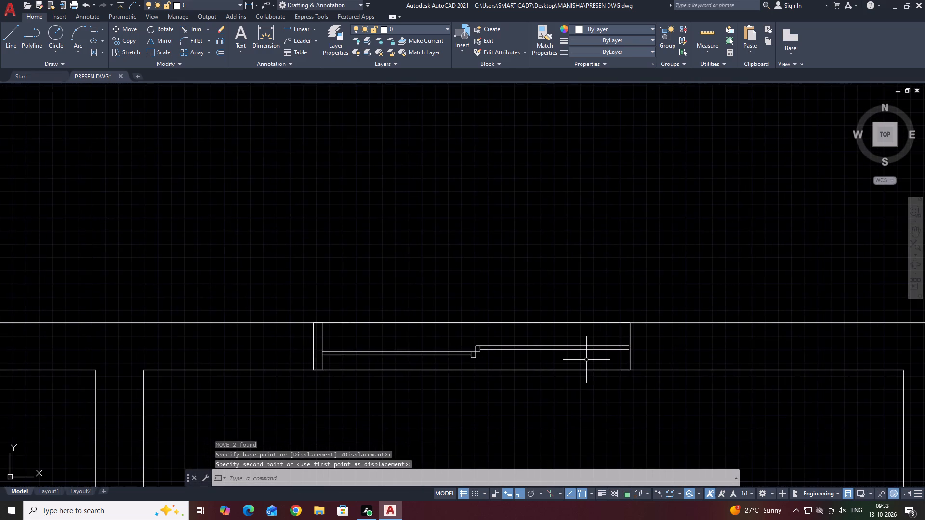
text(TR)
key(space)
scroll(617, 358, up, 2)
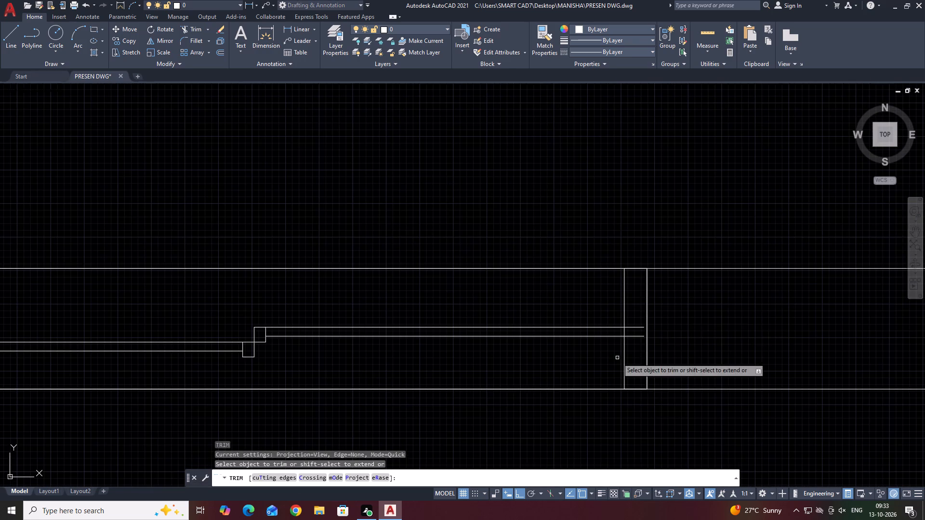
click(641, 323)
click(638, 346)
scroll(637, 347, down, 2)
middle_click(649, 348)
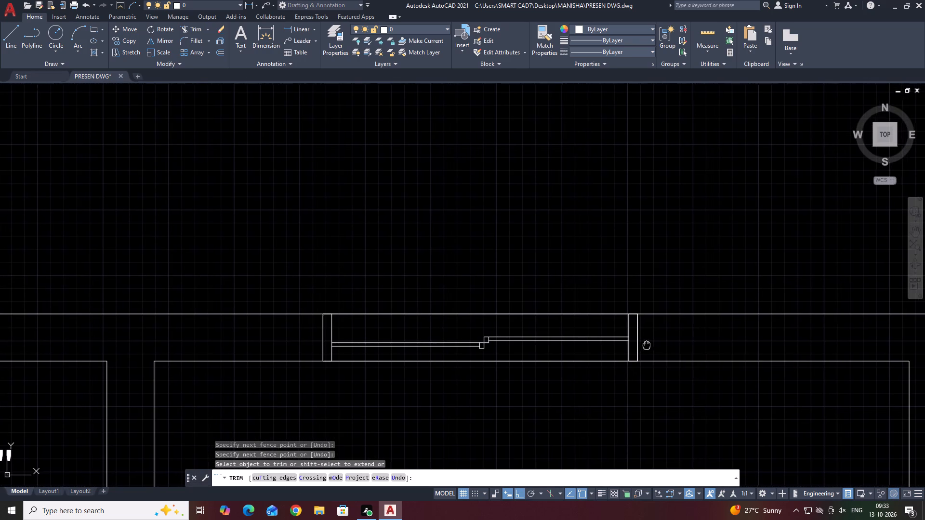
key(Escape)
Draw a thin rectangle about 1'-4" by 1" against the bedroom wall's inner face, just right of the window.
middle_drag(639, 364, 621, 390)
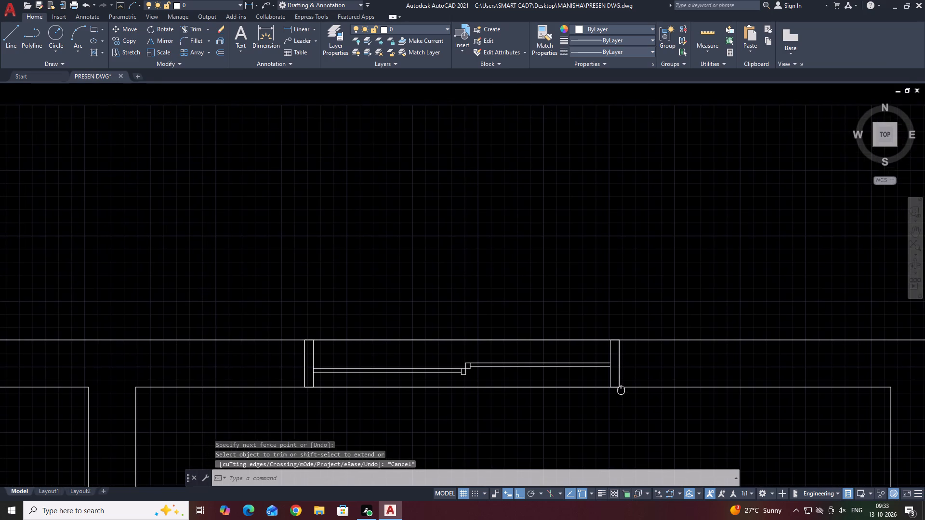
middle_drag(621, 390, 620, 390)
scroll(620, 390, down, 1)
middle_drag(670, 391, 613, 380)
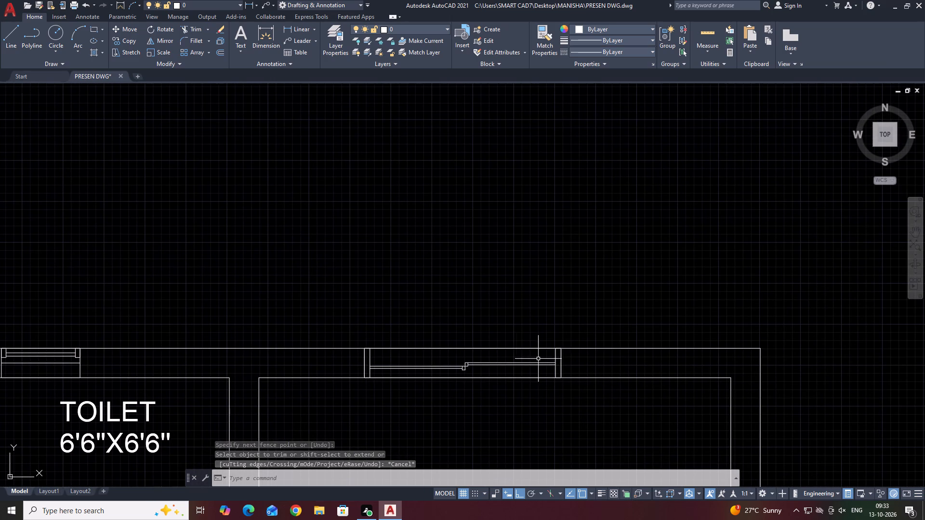
middle_drag(707, 351, 588, 294)
scroll(360, 308, up, 2)
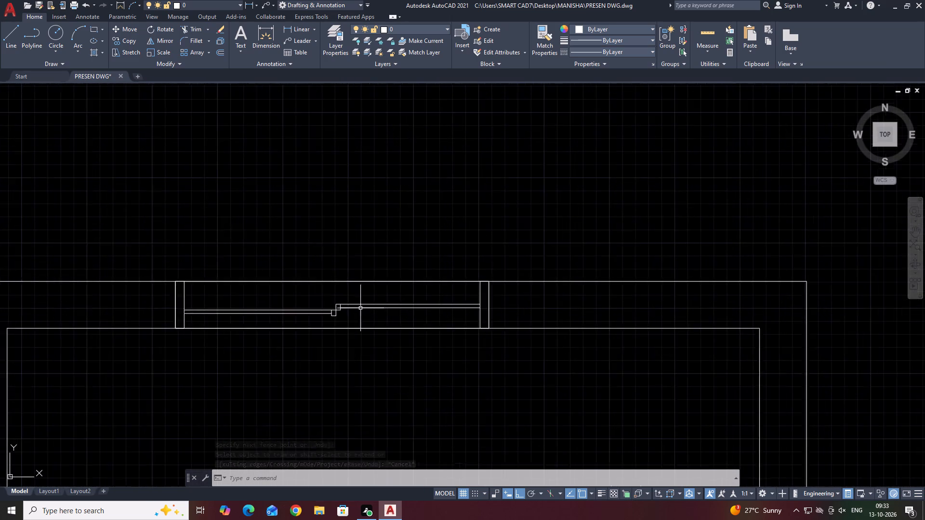
scroll(360, 308, up, 1)
scroll(466, 308, down, 4)
middle_drag(569, 334, 611, 292)
key(r)
key(e)
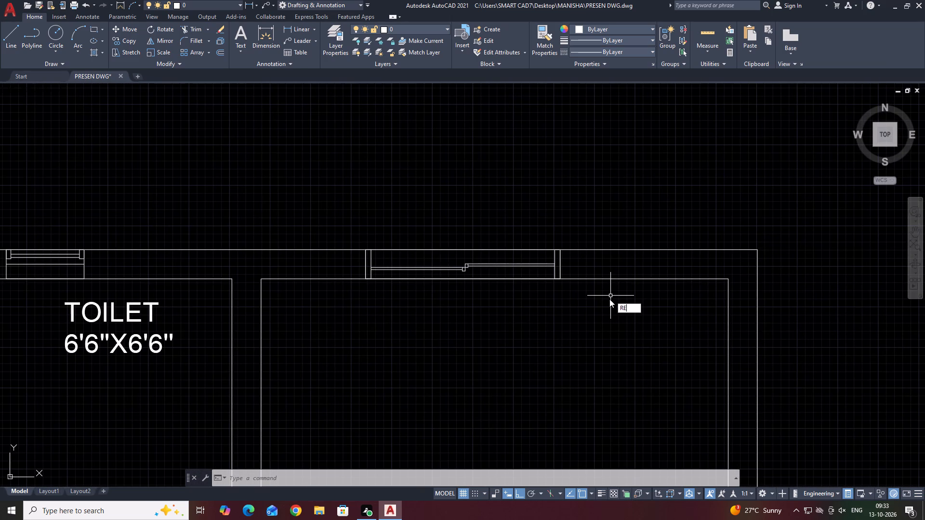
key(c)
key(space)
middle_drag(607, 303, 563, 291)
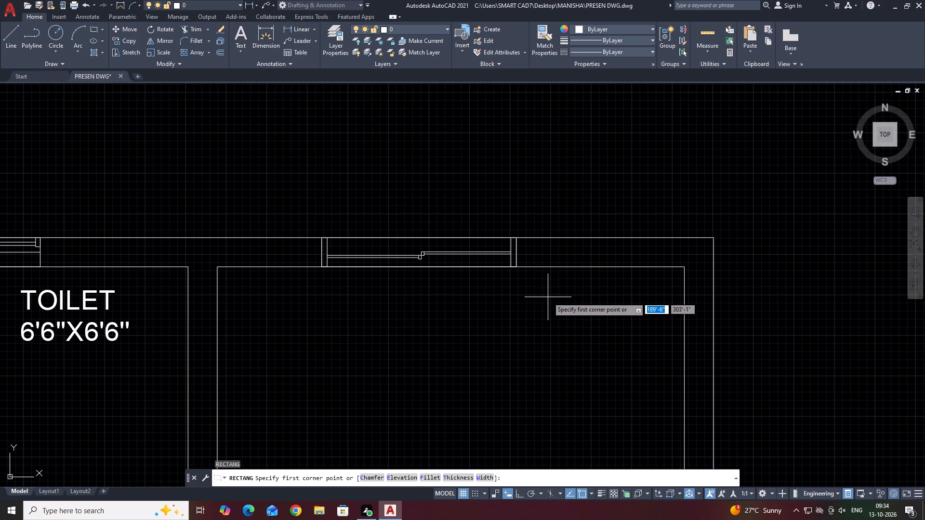
scroll(538, 277, up, 2)
click(499, 251)
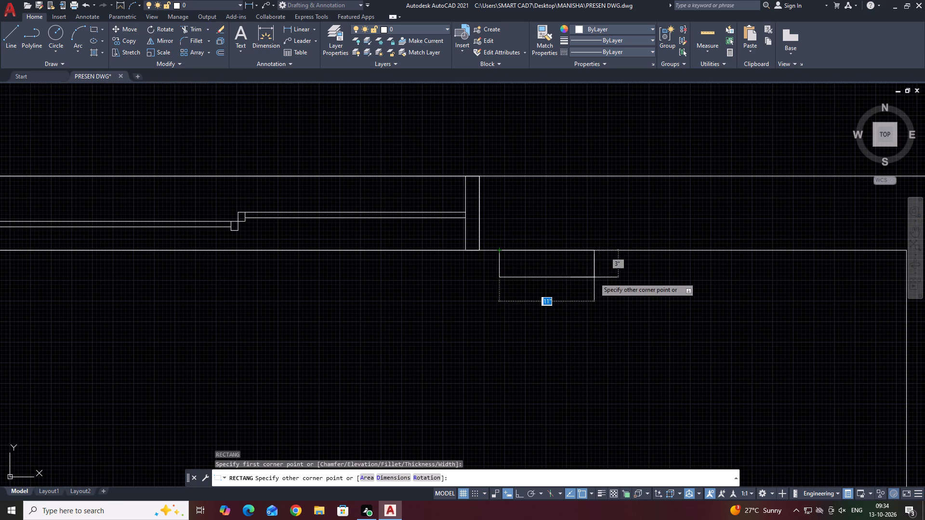
scroll(625, 263, up, 4)
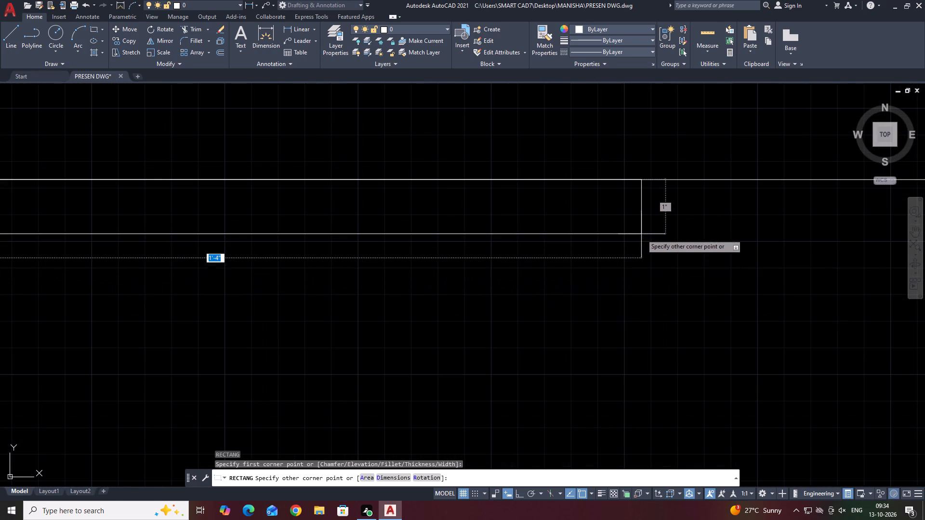
click(641, 234)
Draw a second, longer thin rectangle directly below the first, starting at the first rectangle's lower-left corner.
scroll(608, 247, down, 4)
middle_drag(628, 247, 624, 226)
middle_drag(616, 232, 618, 229)
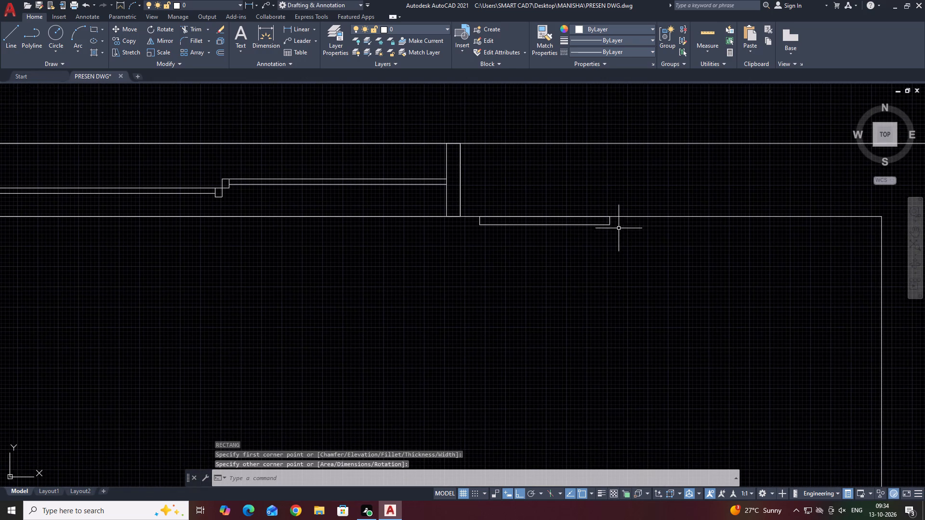
middle_drag(618, 229, 596, 253)
text(RE)
key(c)
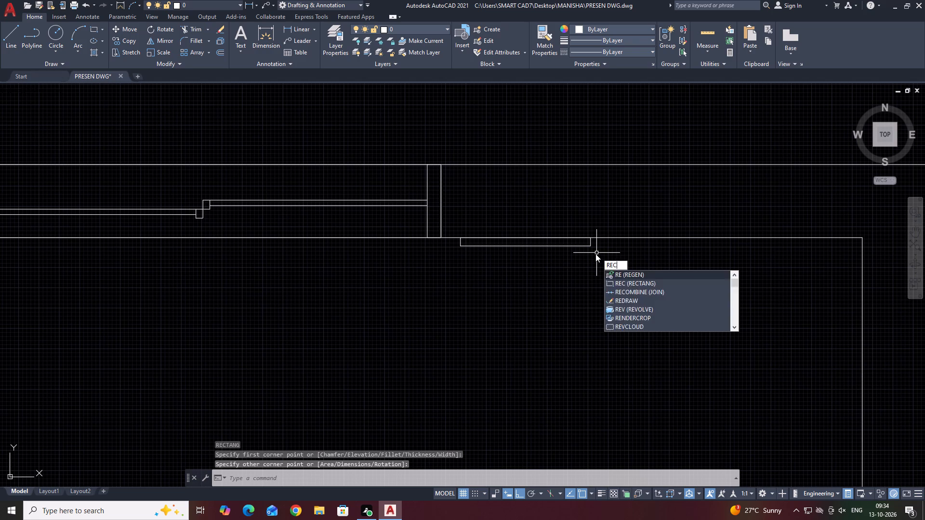
key(space)
click(463, 246)
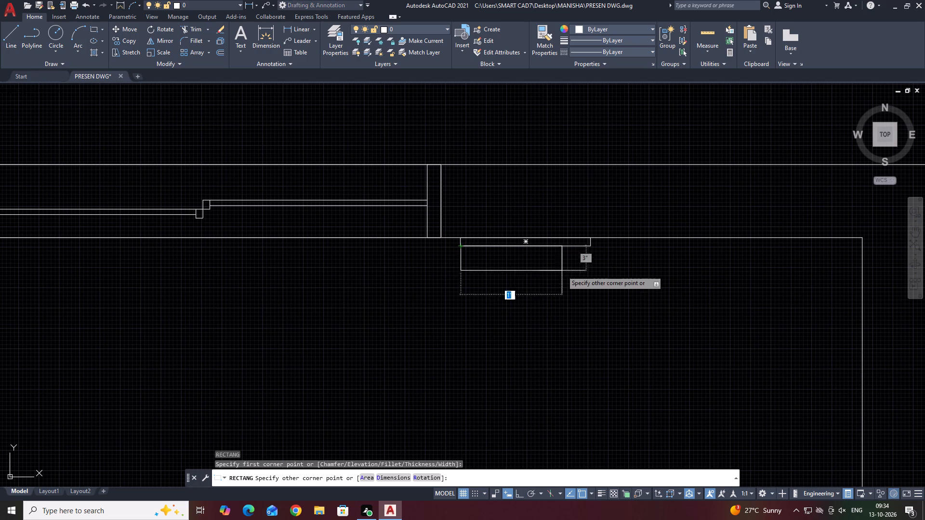
click(706, 261)
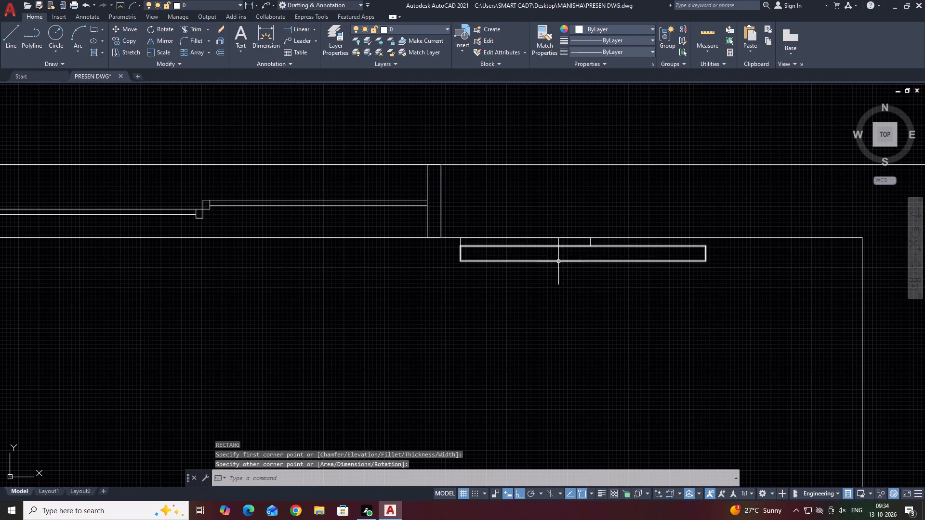
Move the longer rectangle so its top edge's midpoint meets the midpoint of the small rectangle's bottom edge.
click(558, 261)
middle_drag(558, 267, 569, 293)
key(m)
key(space)
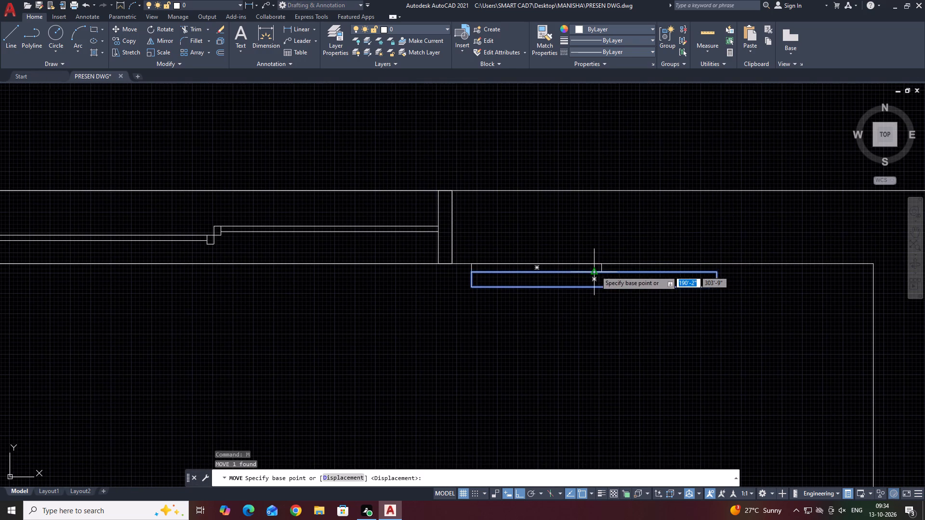
click(595, 271)
click(538, 270)
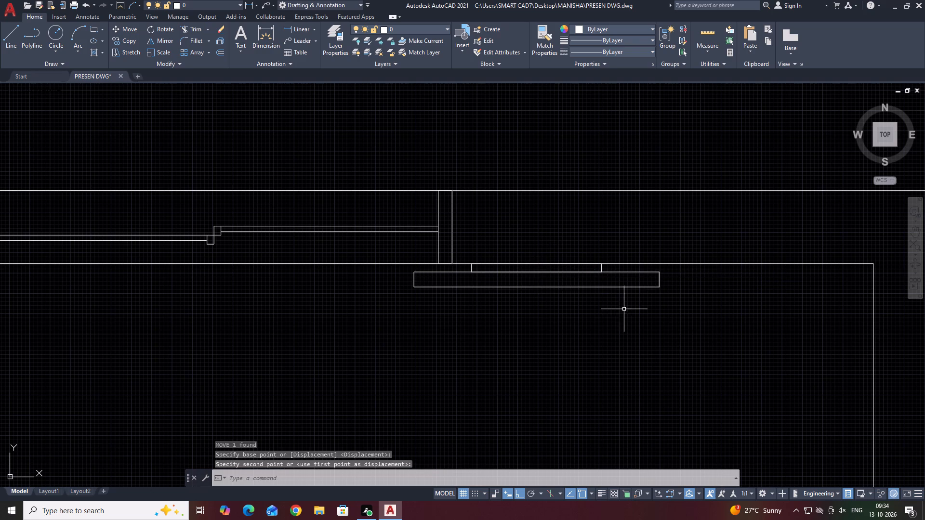
Draw a shallow three-point arc from the longer rectangle's lower-left corner up to its top edge, with ortho off.
middle_drag(629, 312, 641, 320)
key(a)
key(space)
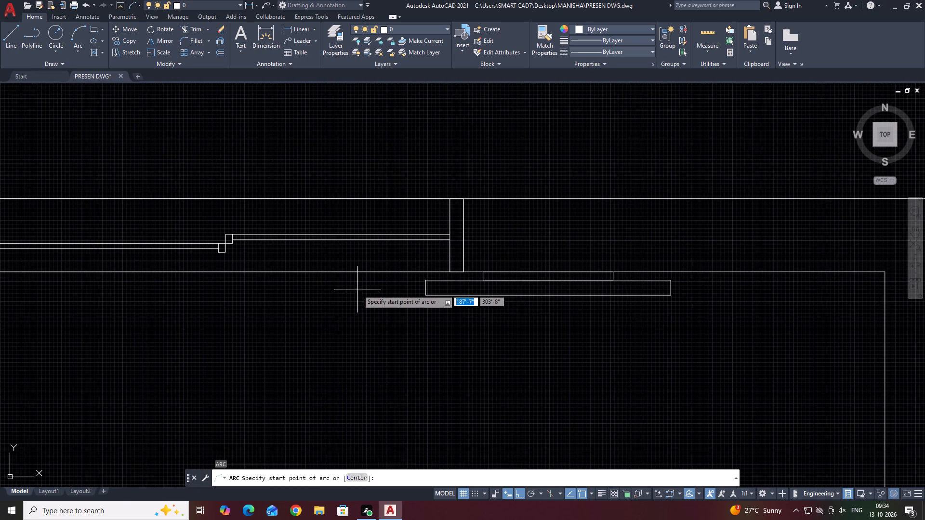
scroll(506, 327, up, 2)
click(304, 252)
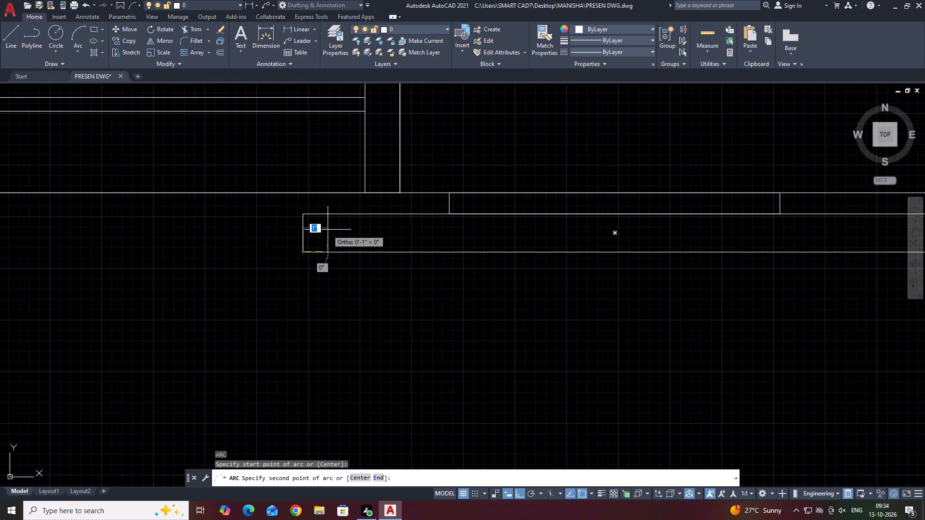
key(F8)
click(329, 227)
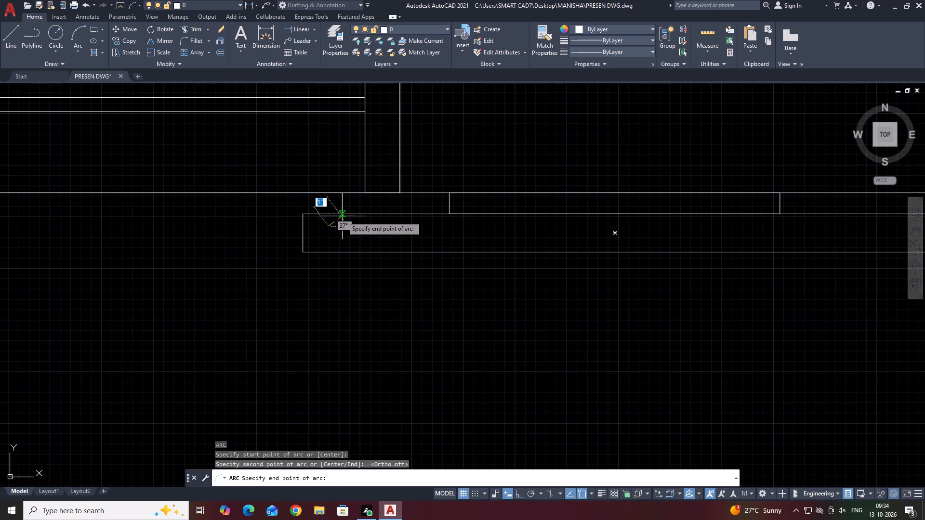
drag(348, 214, 353, 217)
scroll(417, 253, down, 1)
middle_drag(512, 265, 390, 266)
key(space)
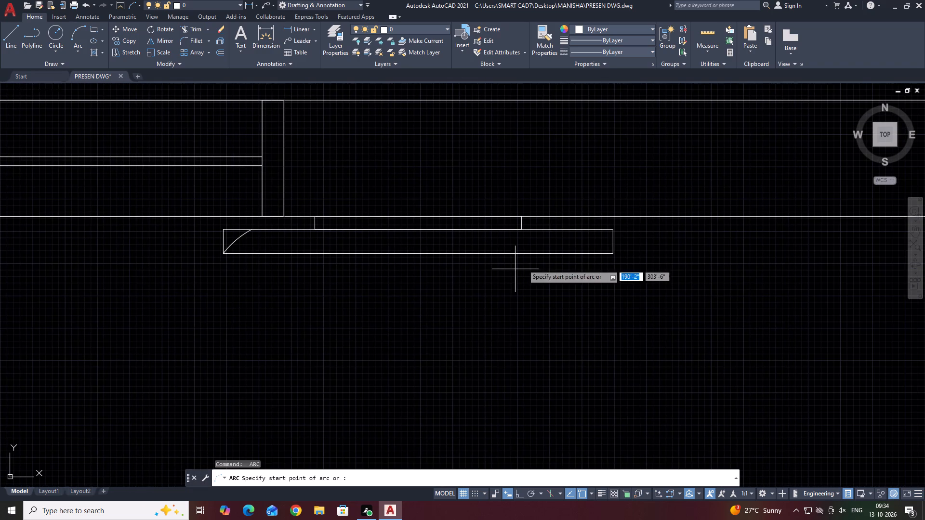
key(Escape)
Mirror the arc to the longer rectangle's right end about its vertical centreline, keeping the original arc.
click(237, 239)
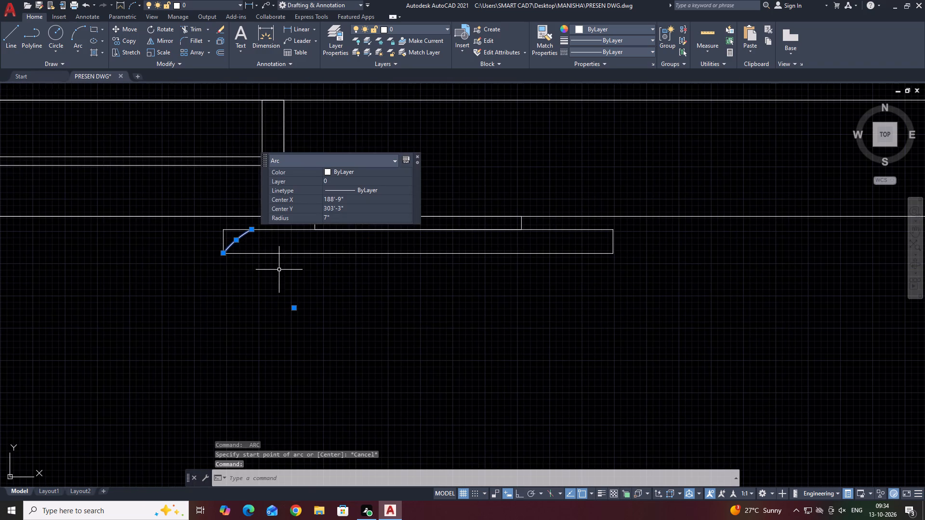
middle_drag(263, 272, 247, 281)
key(m)
text(I)
key(space)
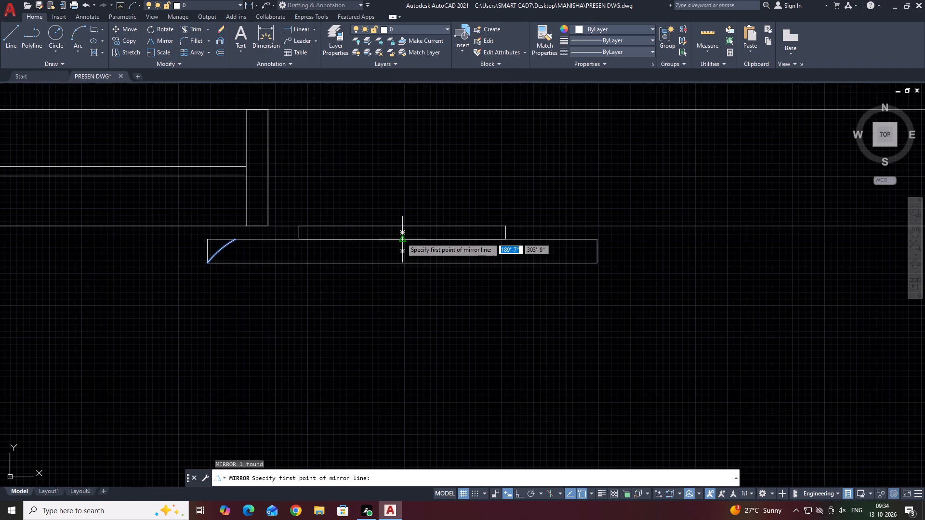
click(402, 240)
click(401, 226)
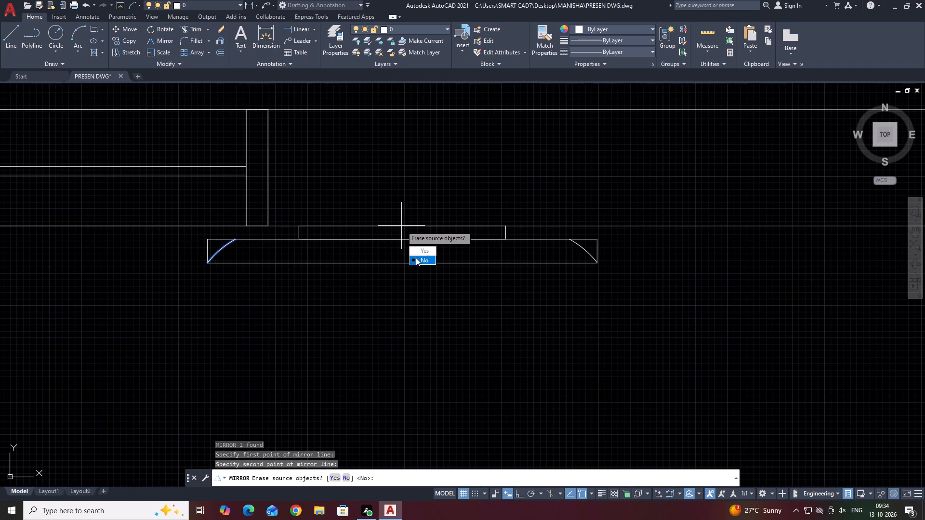
drag(417, 259, 401, 226)
Trim the longer rectangle's upper corners outside both arcs, leaving curved ends.
middle_drag(407, 234, 419, 253)
text(TR)
key(space)
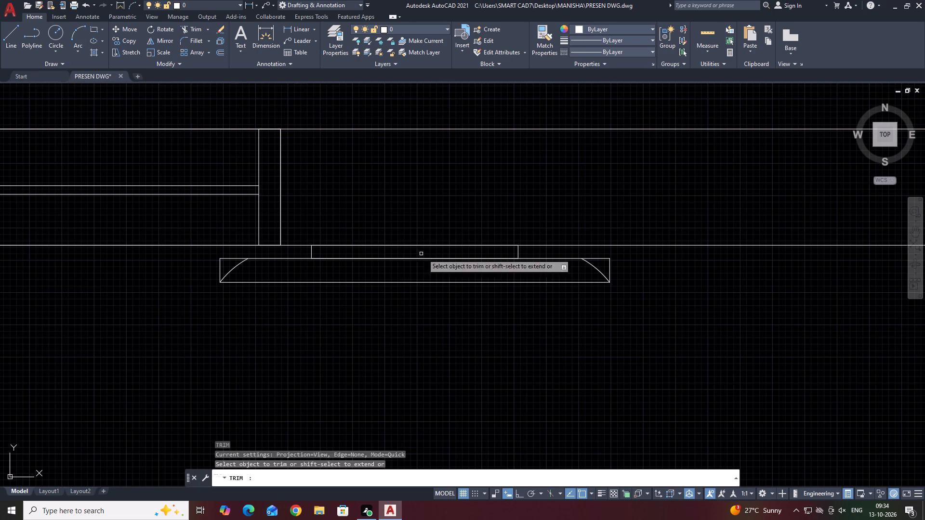
click(600, 260)
click(614, 269)
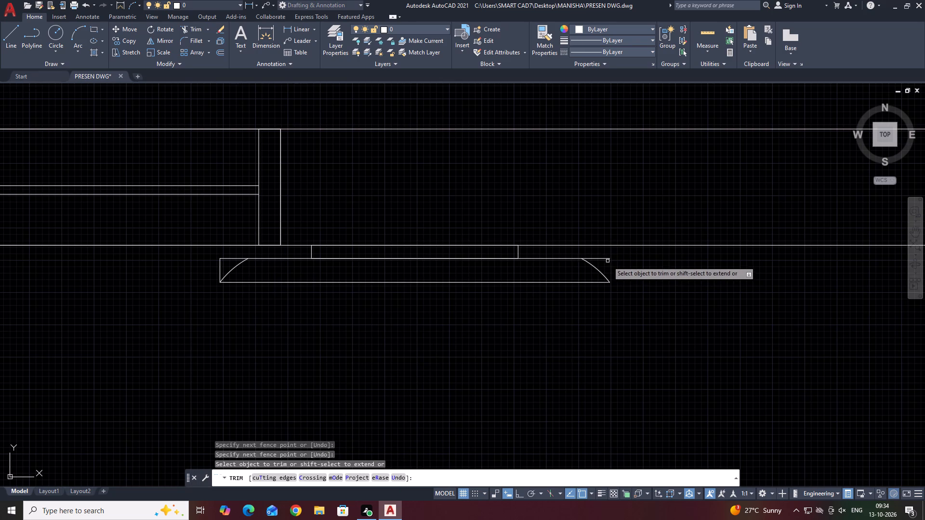
click(606, 259)
click(206, 271)
click(235, 255)
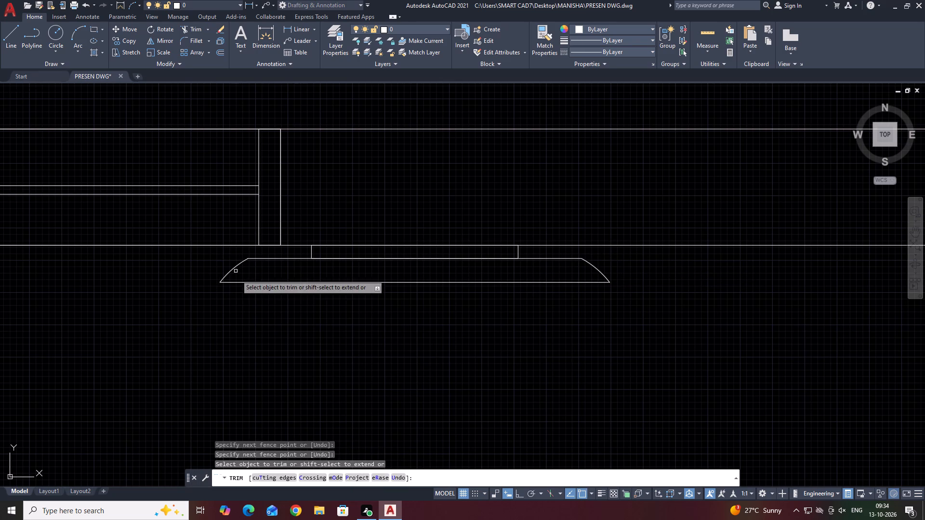
key(space)
Copy the small thin rectangle straight down to sit against the bottom edge of the curved-end shape.
middle_drag(455, 296, 460, 320)
scroll(517, 276, up, 1)
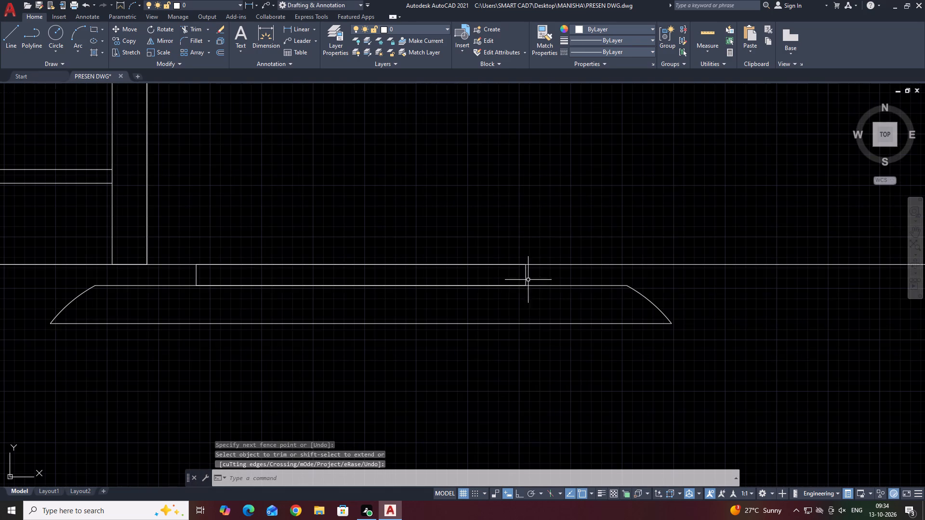
click(542, 281)
click(498, 270)
middle_drag(534, 300, 533, 313)
text(CO)
key(space)
click(357, 275)
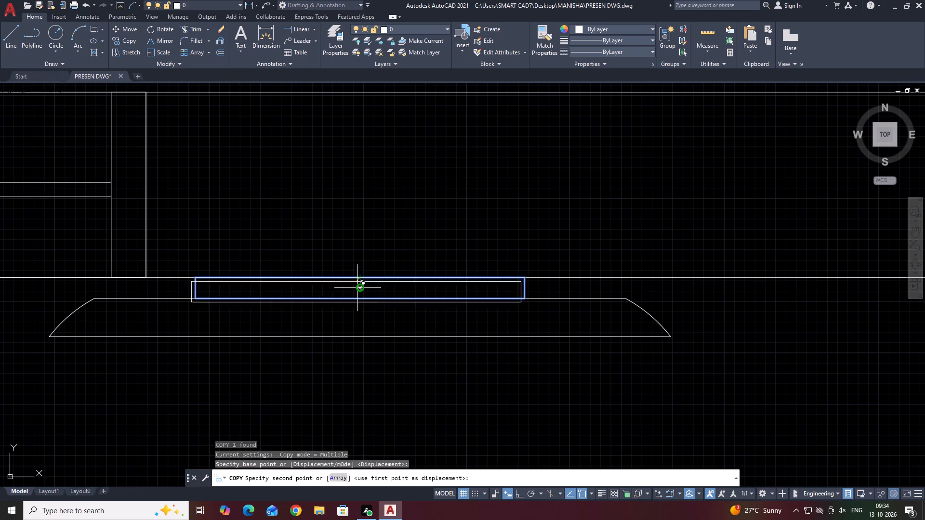
click(357, 337)
key(space)
Draw a rectangle about 2'-1" by 1' from the bedroom's upper-right inner corner, beside the curved-end shape.
scroll(317, 309, down, 3)
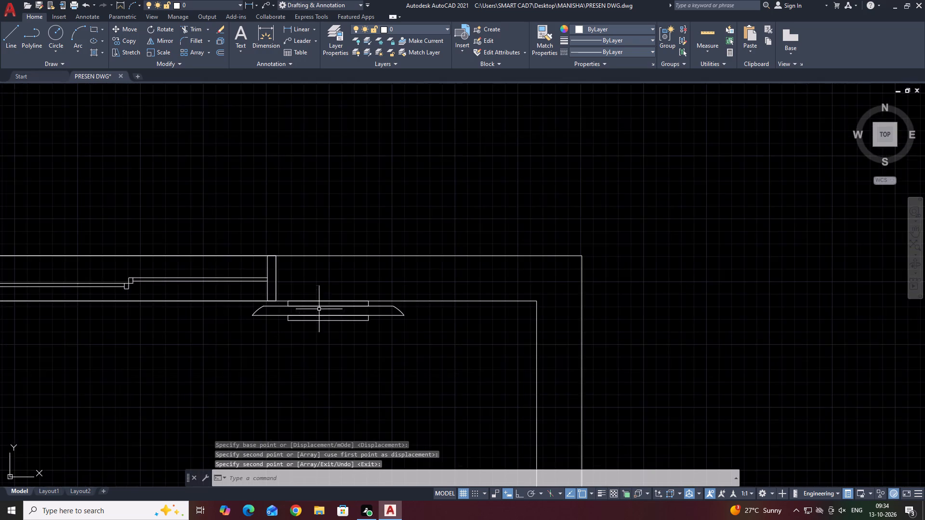
middle_drag(367, 330, 434, 329)
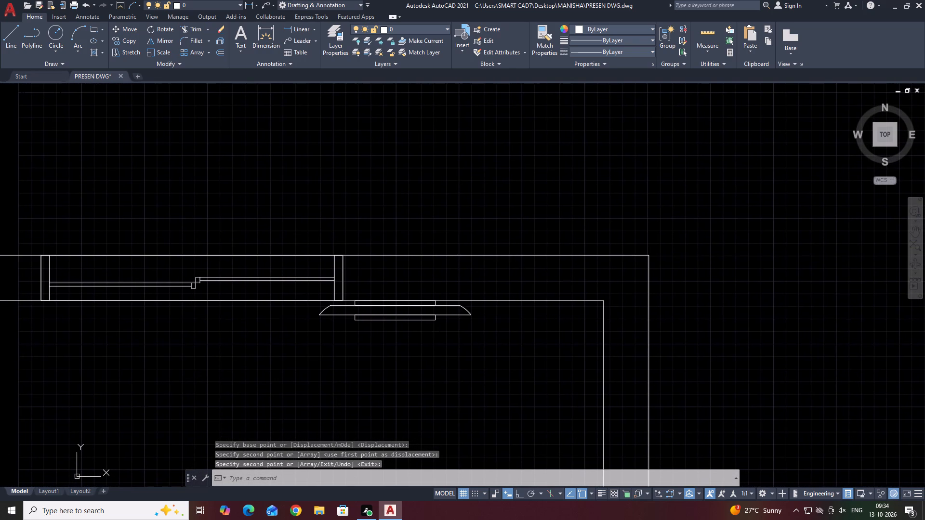
middle_drag(558, 332, 552, 338)
text(REC)
key(space)
click(598, 307)
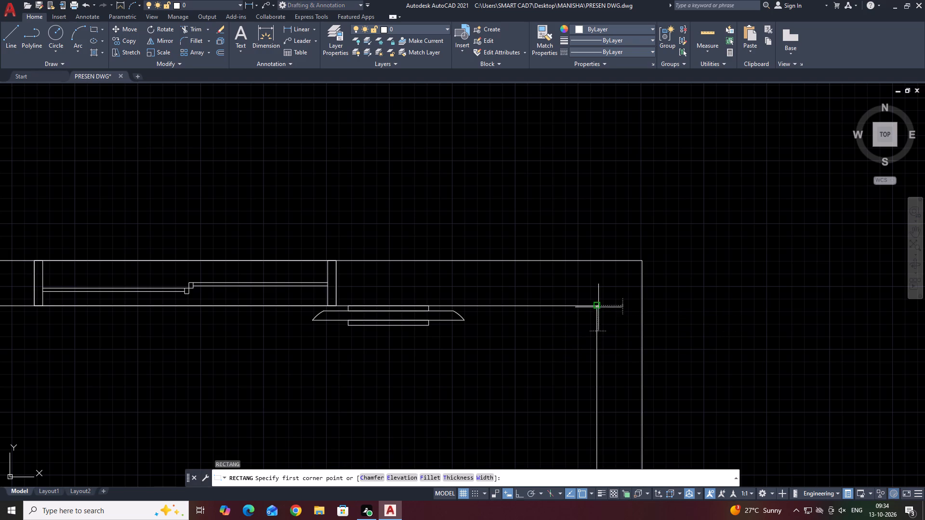
click(469, 368)
Draw a three-point arc bulging below the corner rectangle, with both ends on its lower edge.
middle_drag(523, 403, 502, 329)
middle_drag(496, 342, 484, 363)
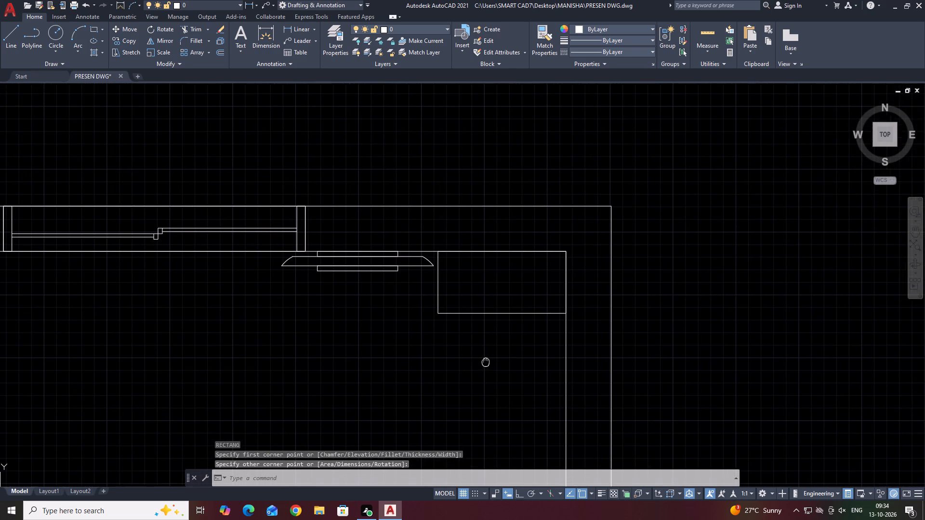
middle_drag(484, 363, 484, 363)
key(a)
key(space)
scroll(454, 318, up, 3)
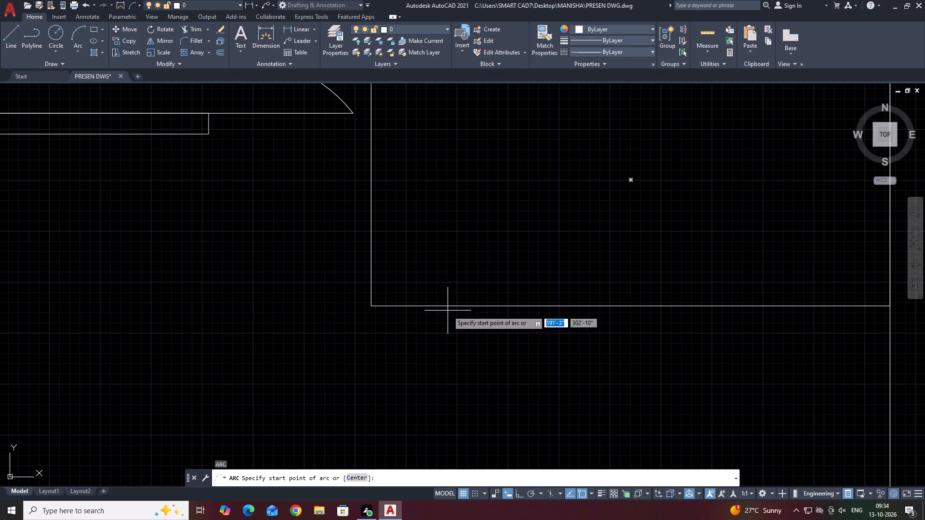
click(447, 309)
click(547, 393)
scroll(628, 407, down, 6)
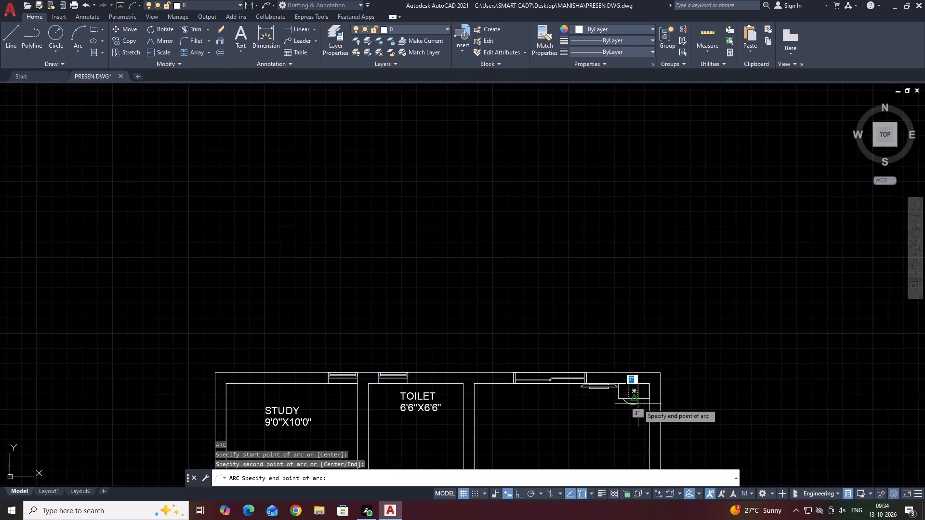
scroll(641, 399, up, 4)
click(637, 398)
Stretch the arc's midpoint to deepen it to a radius of about 8".
middle_drag(635, 406, 535, 305)
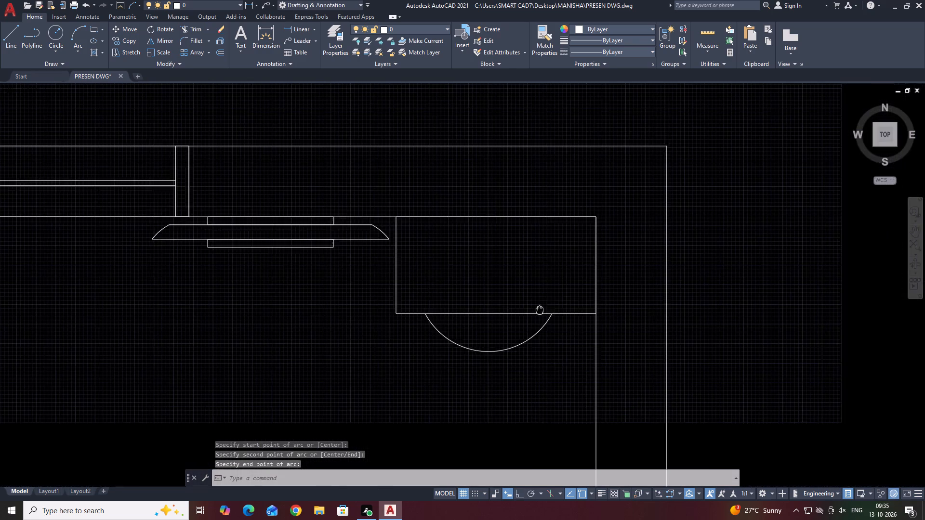
click(505, 370)
click(453, 324)
click(471, 334)
click(473, 351)
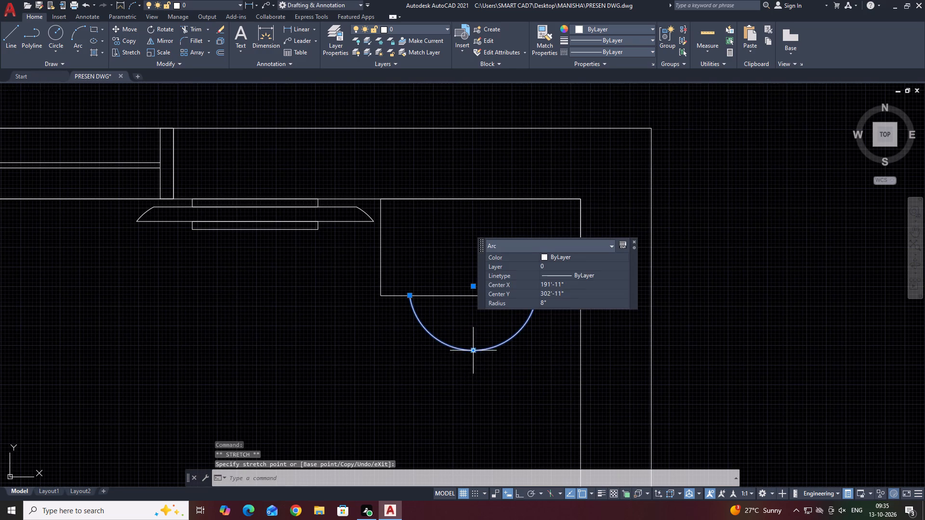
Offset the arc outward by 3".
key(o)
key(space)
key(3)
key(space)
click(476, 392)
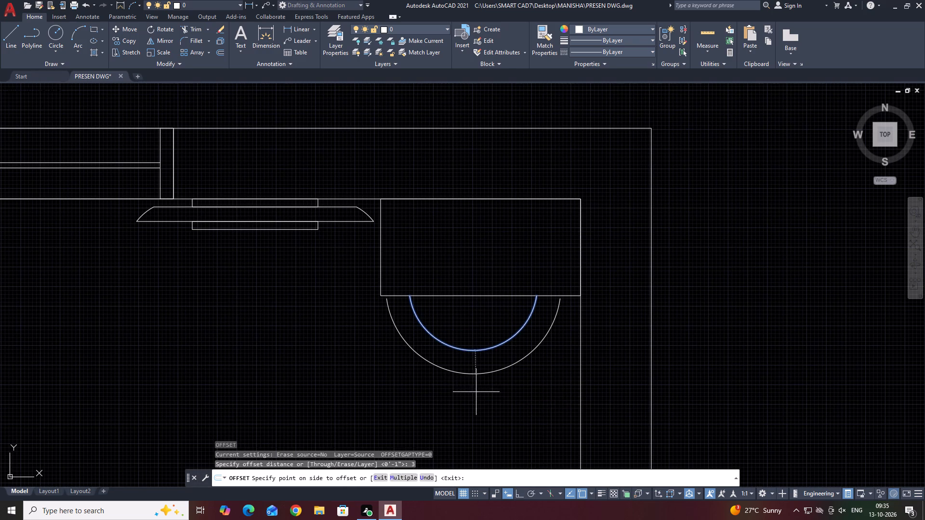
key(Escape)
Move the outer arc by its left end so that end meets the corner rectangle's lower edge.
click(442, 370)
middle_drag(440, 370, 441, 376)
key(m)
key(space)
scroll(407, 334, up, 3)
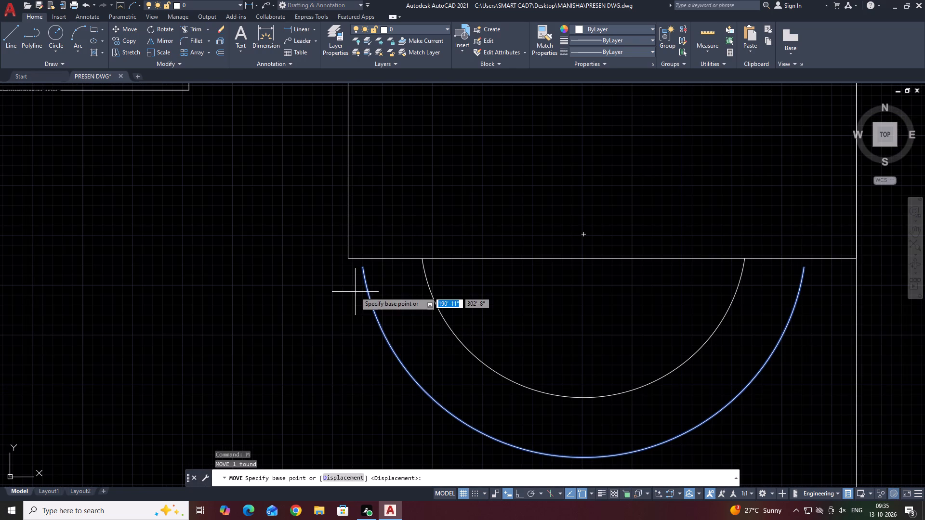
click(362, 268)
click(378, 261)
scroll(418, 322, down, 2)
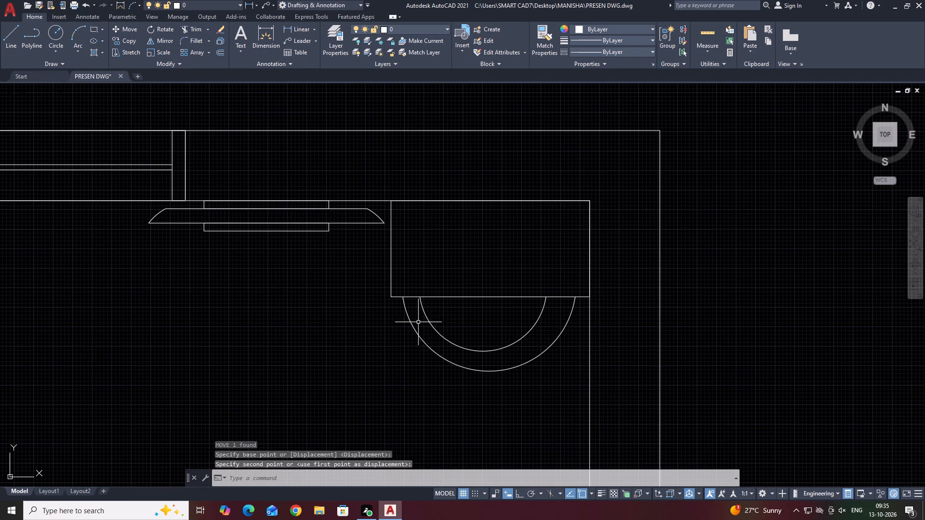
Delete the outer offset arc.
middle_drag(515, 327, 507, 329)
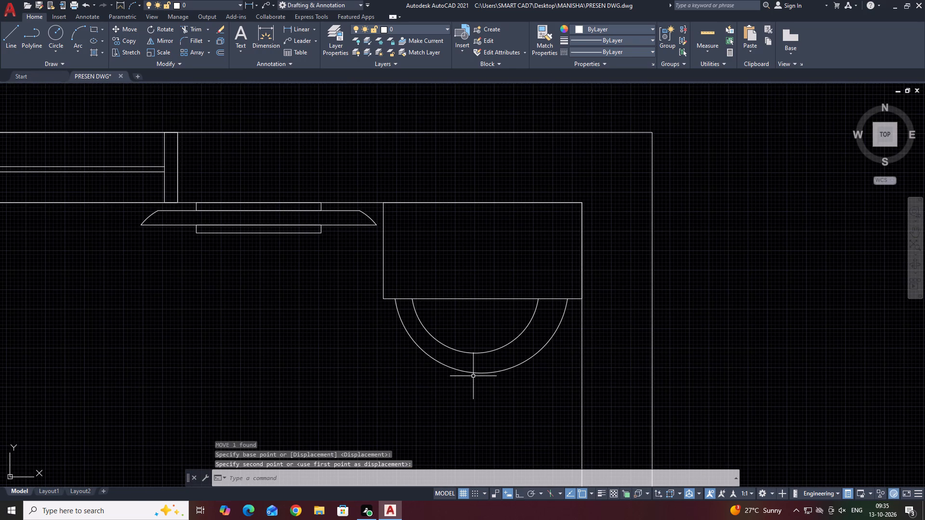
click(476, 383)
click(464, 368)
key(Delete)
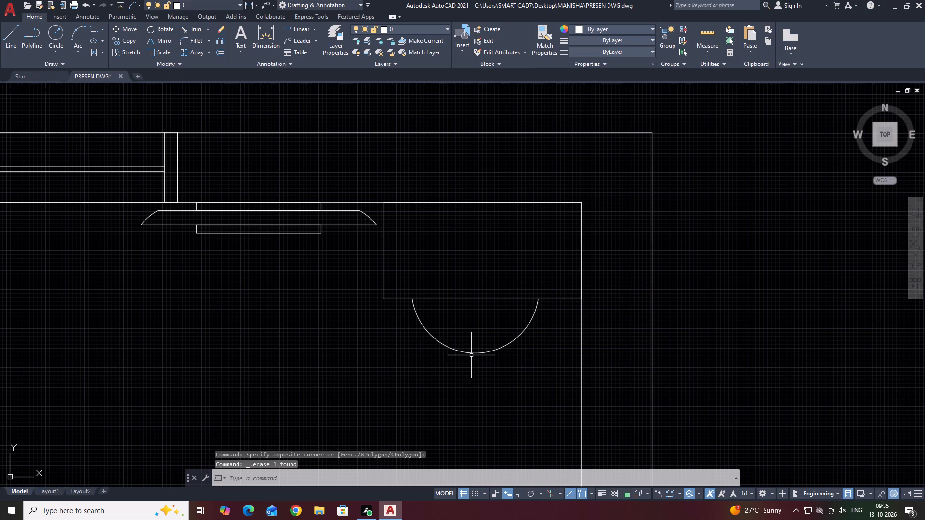
Offset the remaining arc outward by 2".
click(471, 355)
click(466, 351)
key(o)
key(space)
key(2)
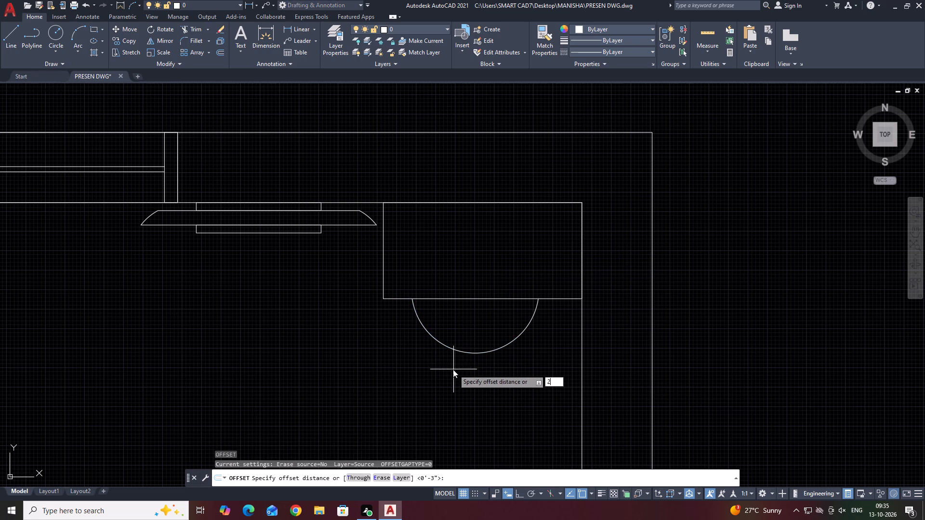
key(space)
click(443, 391)
key(Escape)
Extend both ends of the outer arc up to the corner rectangle's lower edge.
middle_drag(412, 332, 417, 355)
key(e)
text(X)
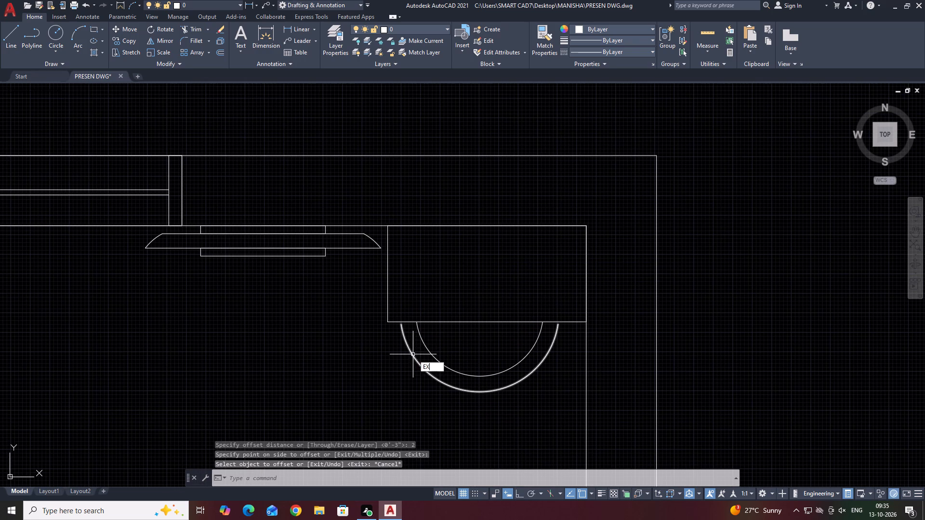
key(space)
click(403, 341)
click(563, 341)
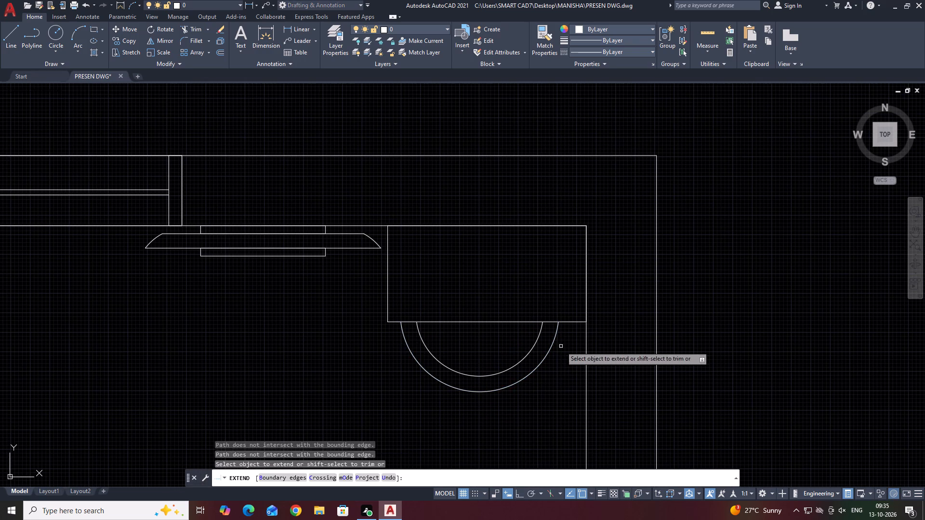
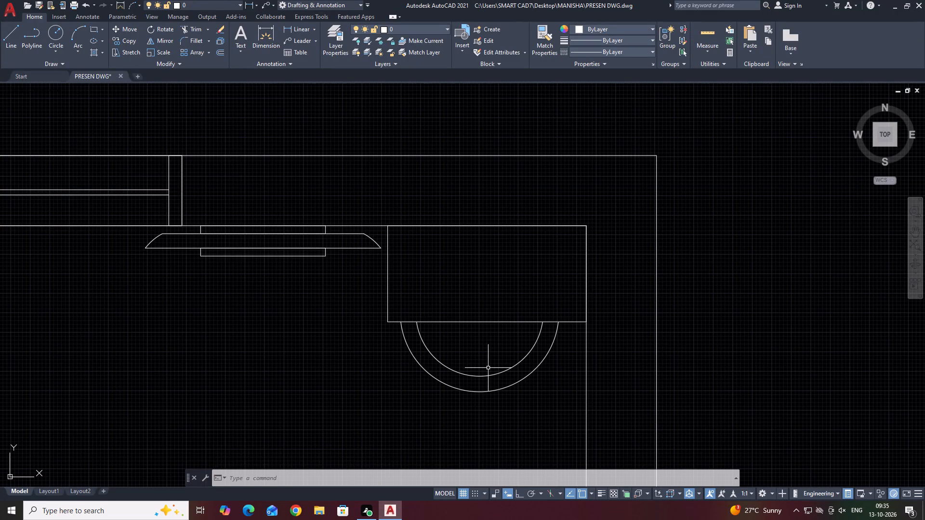
Move the two concentric arcs together slightly toward the right wall, along the corner rectangle's lower edge.
middle_drag(590, 324, 494, 273)
scroll(471, 288, up, 1)
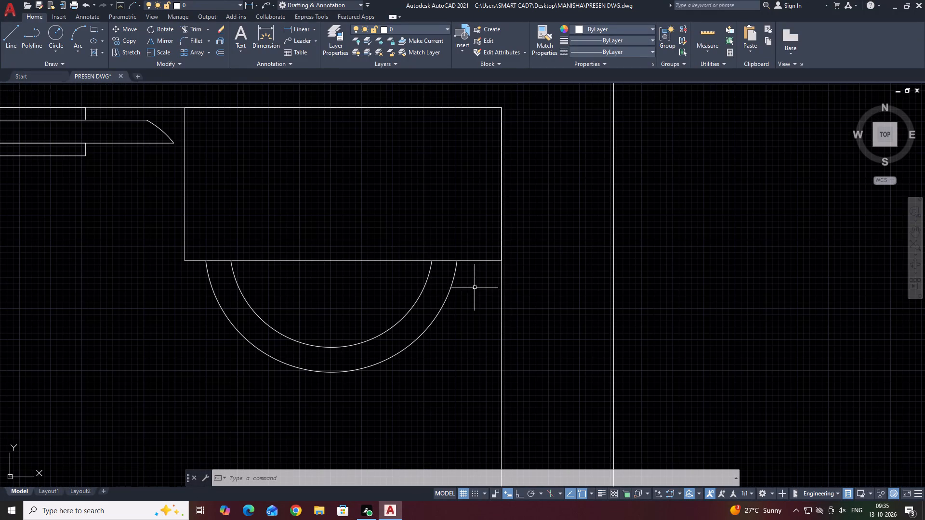
click(476, 287)
click(399, 283)
middle_drag(491, 308, 516, 327)
key(n)
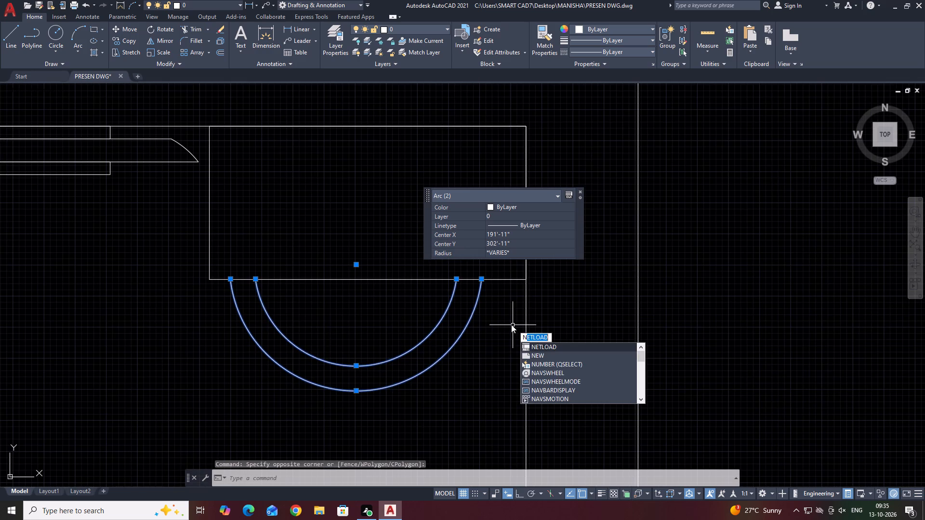
key(Escape)
click(493, 331)
click(396, 317)
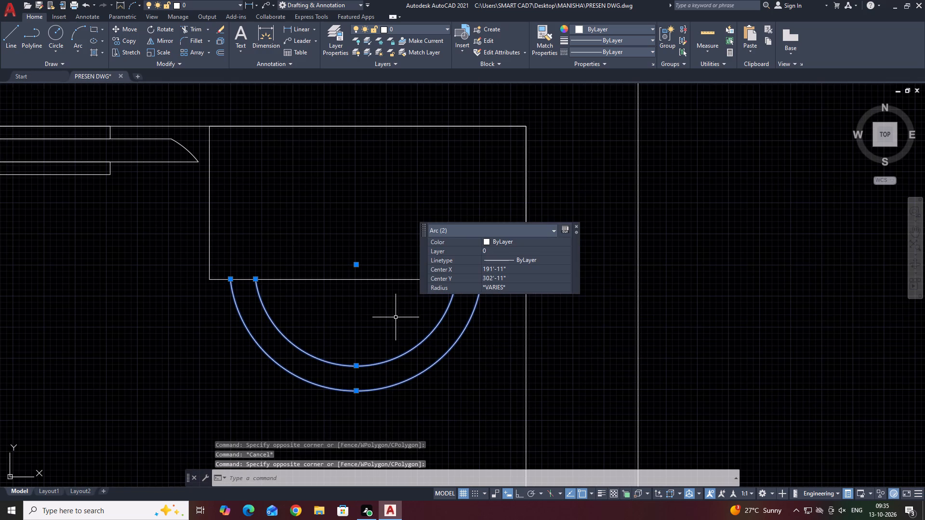
text(M)
key(space)
click(350, 265)
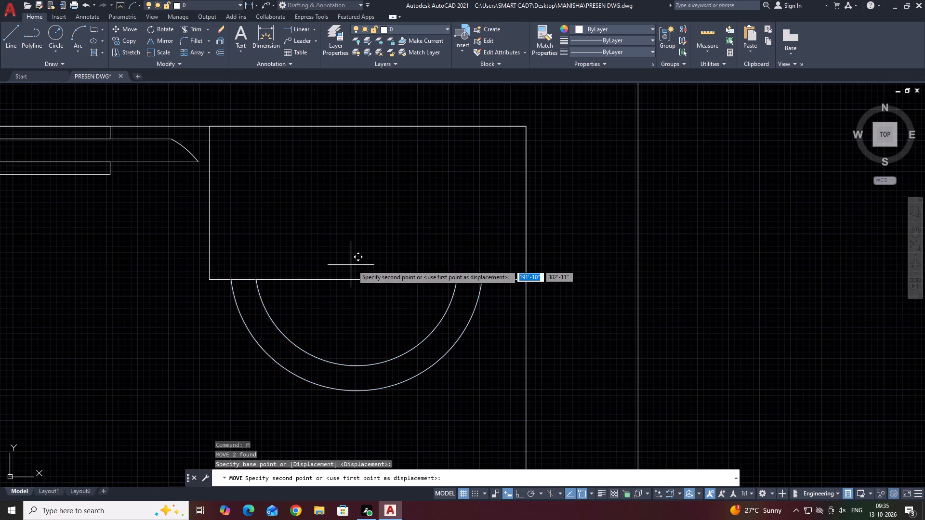
click(370, 266)
Draw a 3' by 9" rectangle starting on the inner face of Bed Room 01's right wall, below the corner furniture.
scroll(414, 298, down, 2)
middle_drag(423, 302, 485, 333)
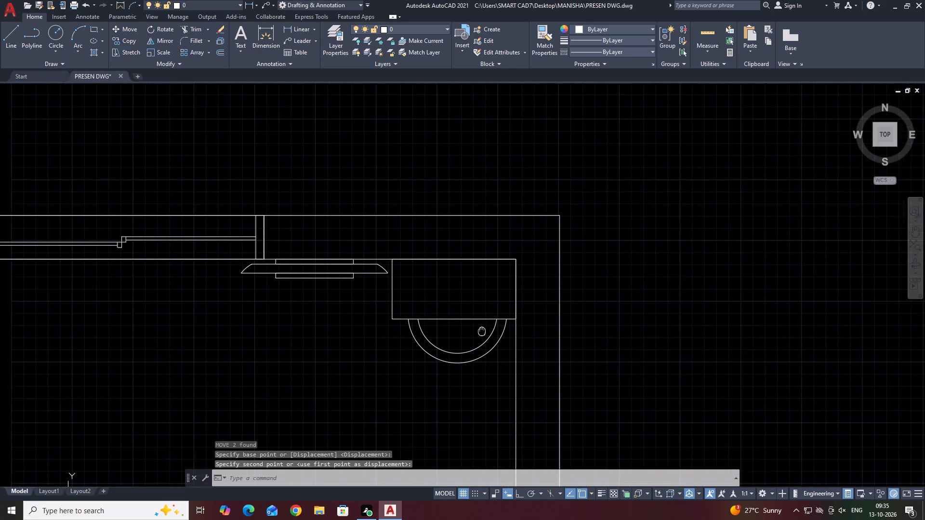
middle_drag(485, 333, 502, 352)
scroll(502, 352, down, 2)
middle_drag(571, 376, 551, 321)
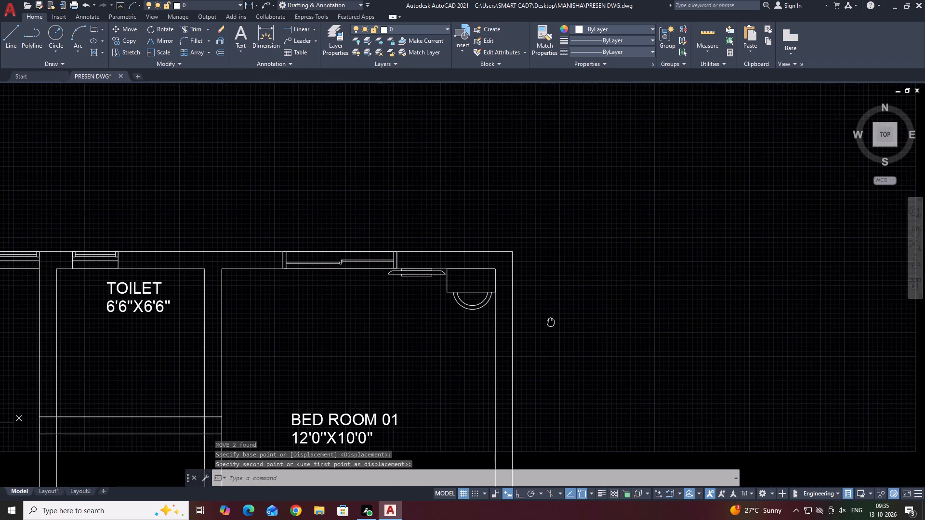
middle_drag(551, 321, 542, 282)
middle_drag(479, 334, 461, 329)
text(RE)
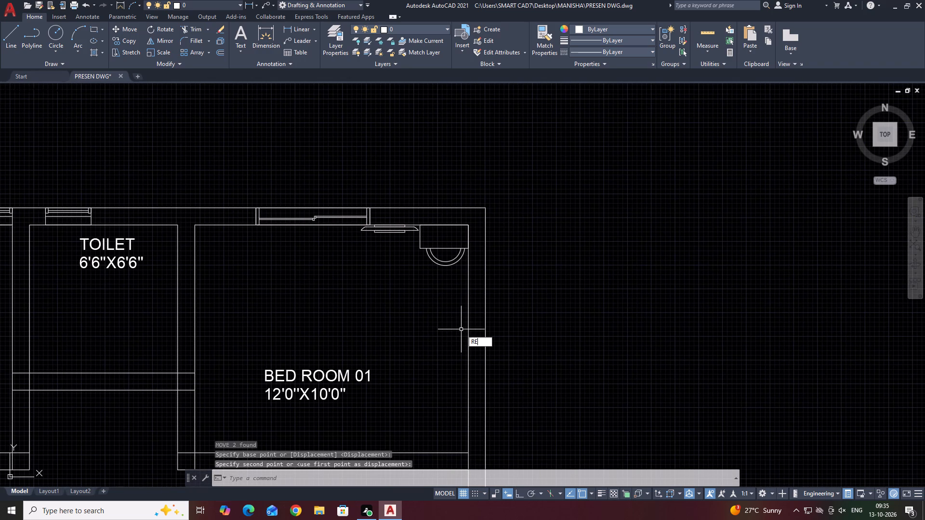
key(c)
key(space)
click(469, 285)
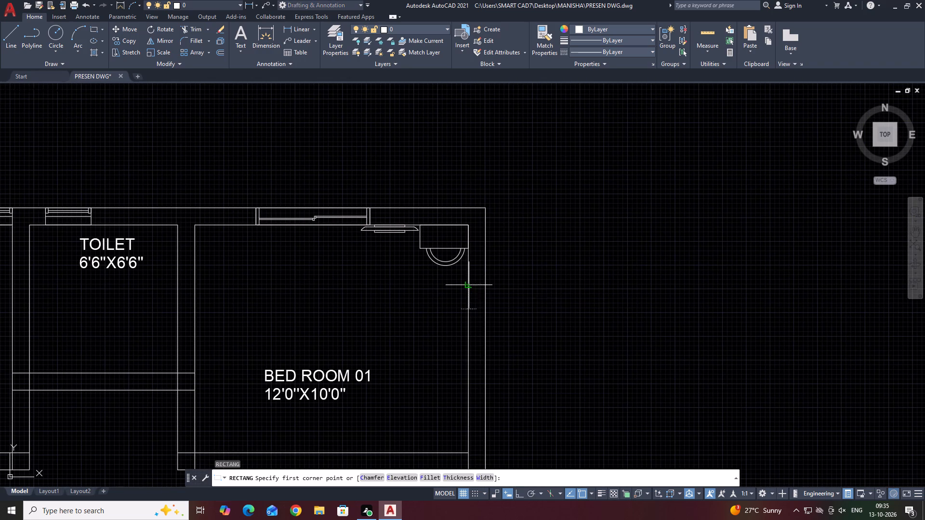
text(D)
key(space)
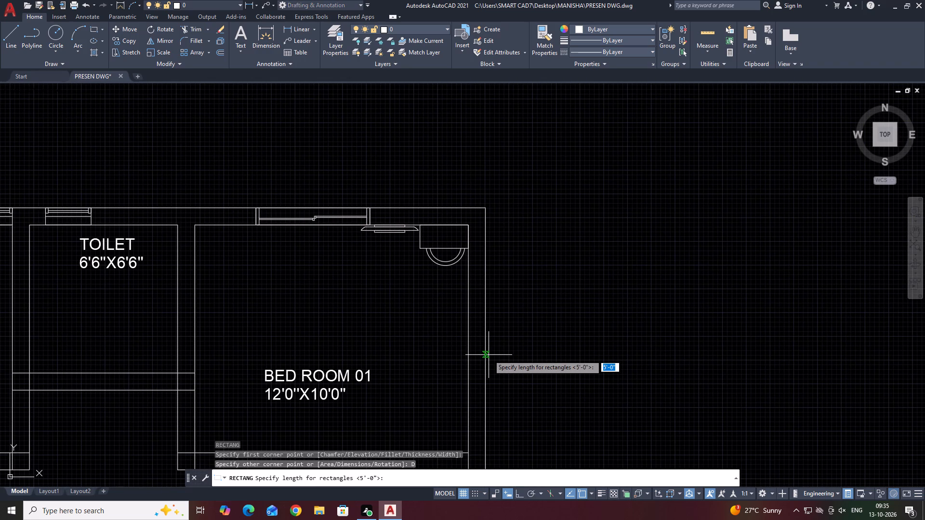
text(3')
key(Return)
key(9)
key(Return)
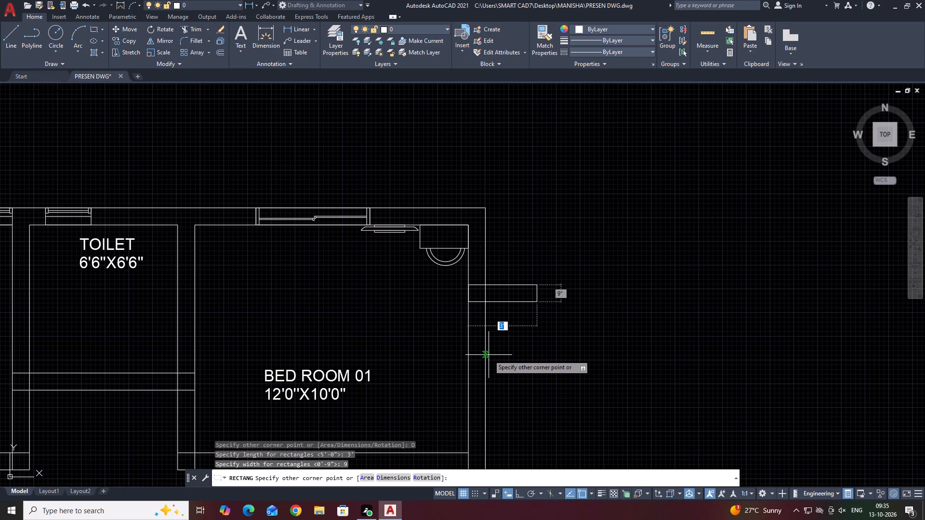
click(626, 329)
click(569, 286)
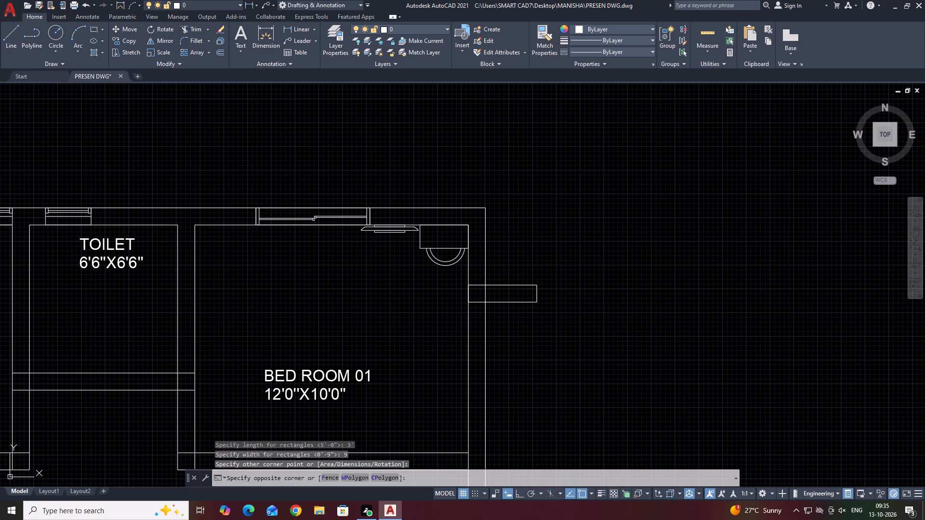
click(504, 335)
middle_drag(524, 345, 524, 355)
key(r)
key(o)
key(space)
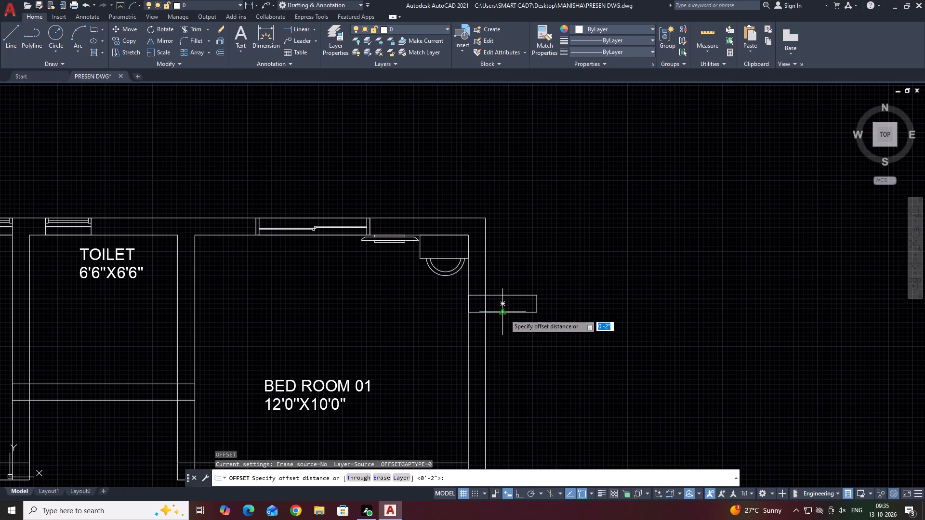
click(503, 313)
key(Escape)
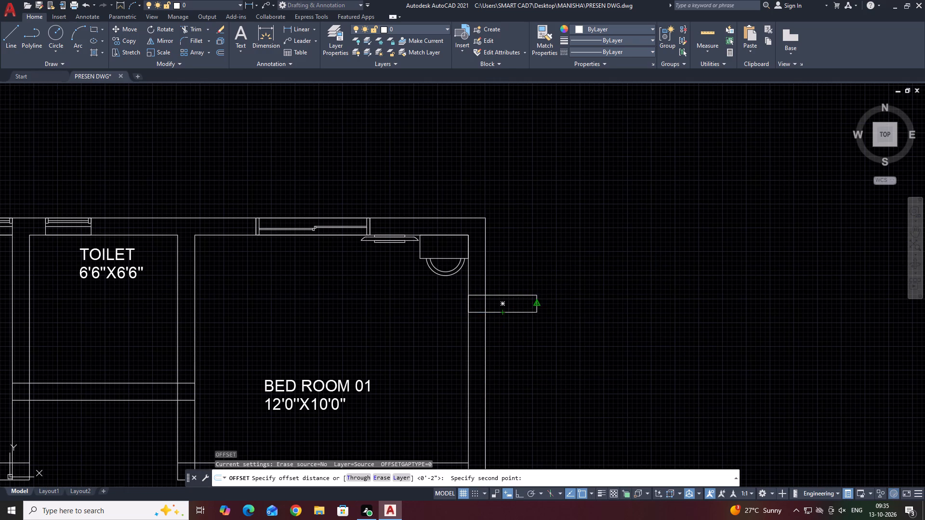
Rotate the 3' by 9" rectangle to 270° about the midpoint of its lower long edge so it stands upright.
drag(542, 275, 539, 287)
click(524, 358)
text(RO)
key(space)
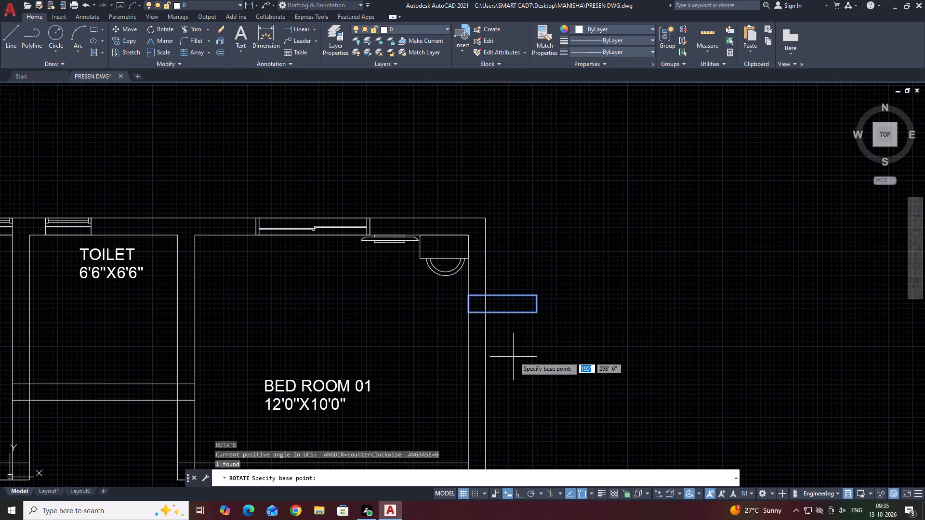
click(503, 312)
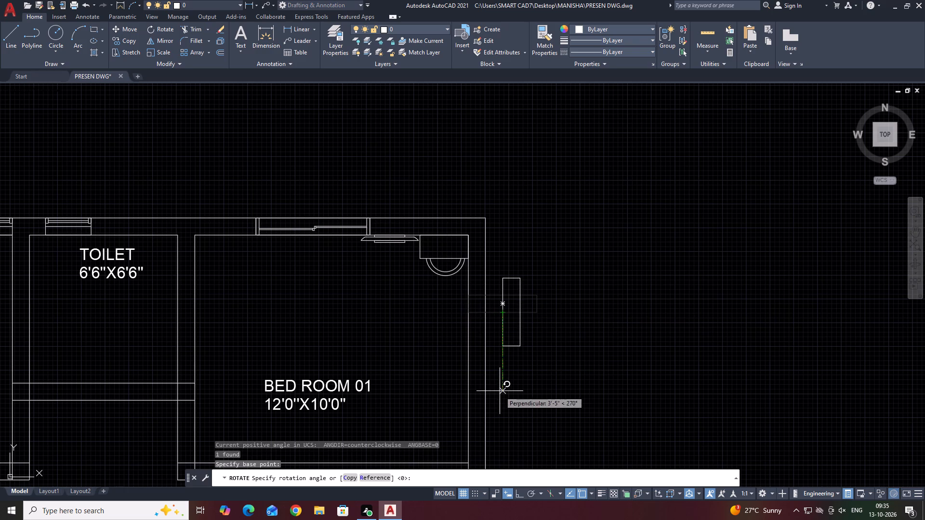
click(500, 391)
Draw a small rectangle inside the upright rectangle's top end, from the top edge's midpoint to the left side.
text(REC)
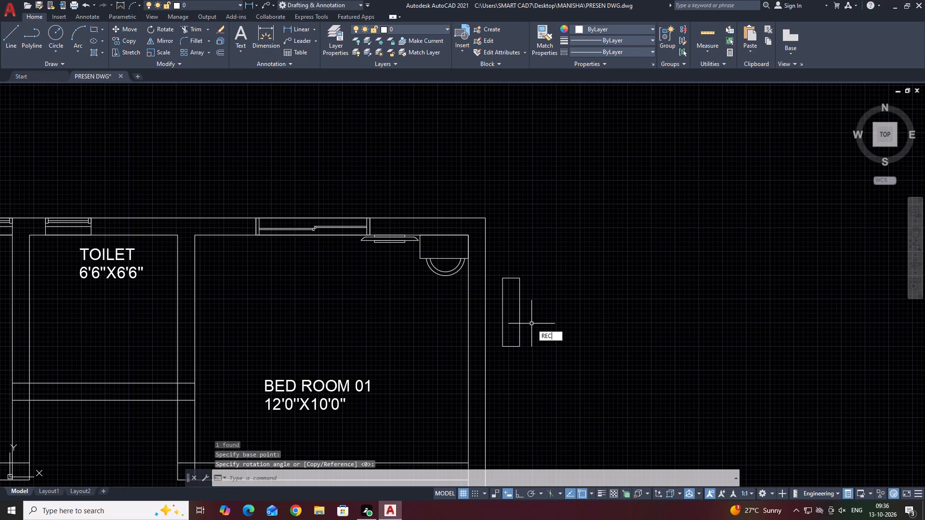
key(space)
scroll(515, 294, up, 2)
click(503, 255)
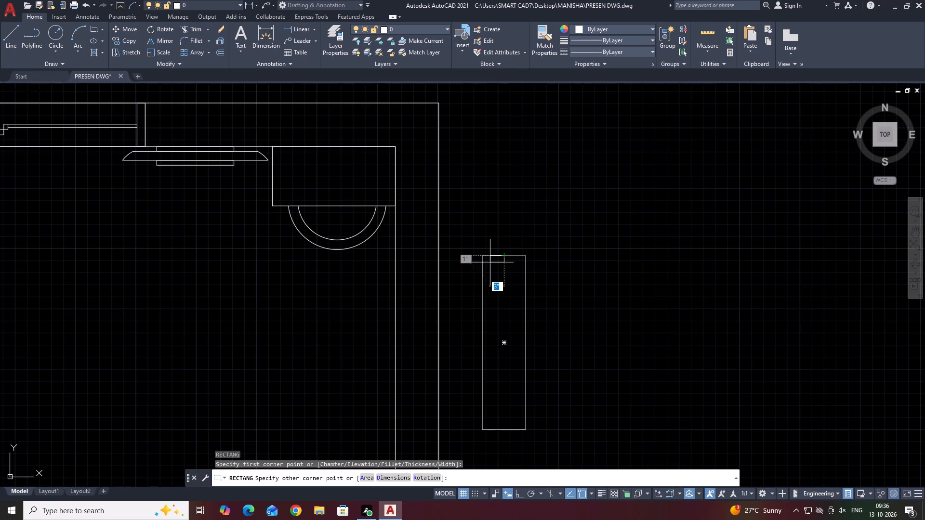
click(480, 267)
Mirror the small rectangle to the upright rectangle's bottom end about a horizontal line near mid-height, keeping the original.
middle_drag(491, 274, 503, 240)
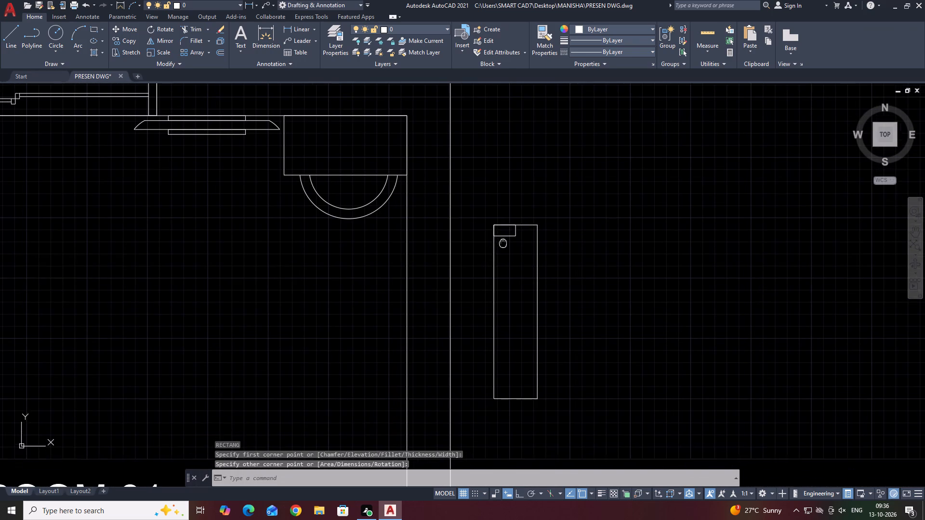
click(504, 232)
text(MI)
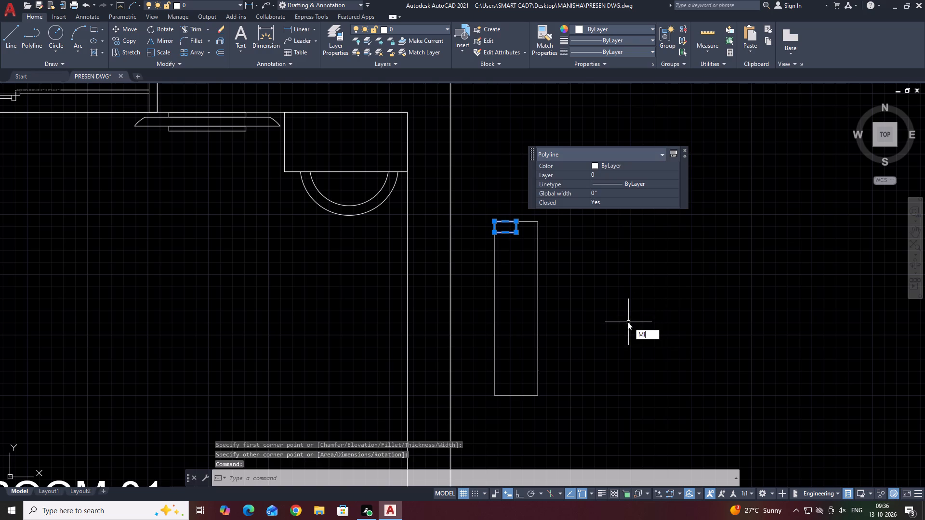
key(space)
click(494, 313)
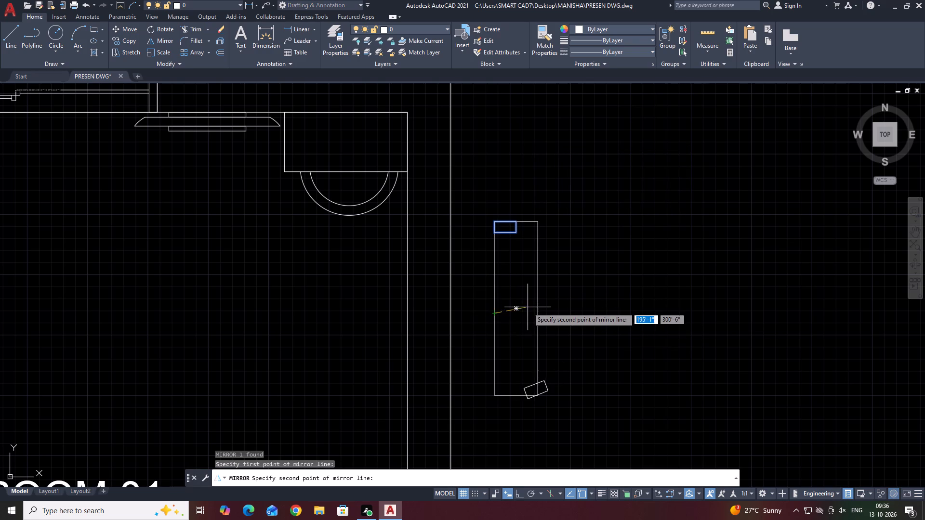
click(536, 311)
drag(553, 345, 536, 311)
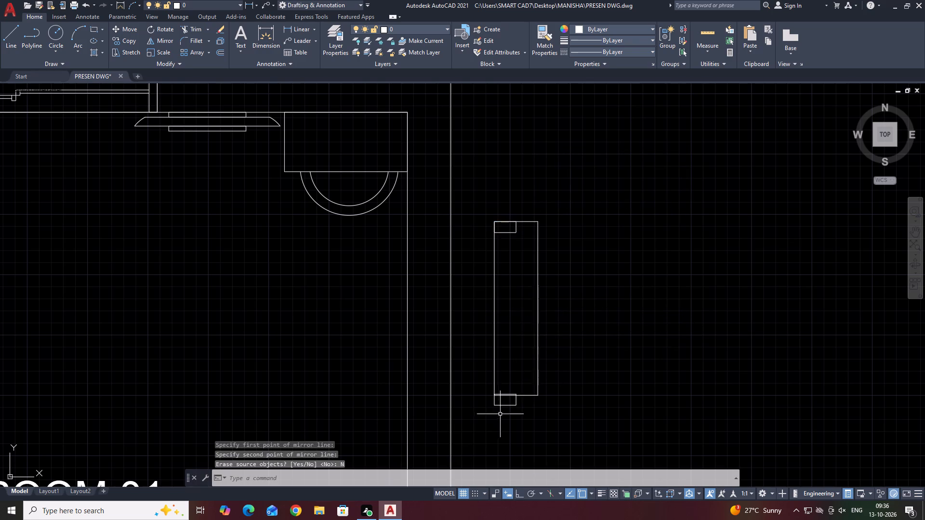
Move the mirrored small rectangle by its lower-left corner onto the upright rectangle's lower-left corner.
scroll(500, 415, up, 4)
click(599, 377)
click(518, 331)
middle_drag(519, 348, 511, 380)
key(m)
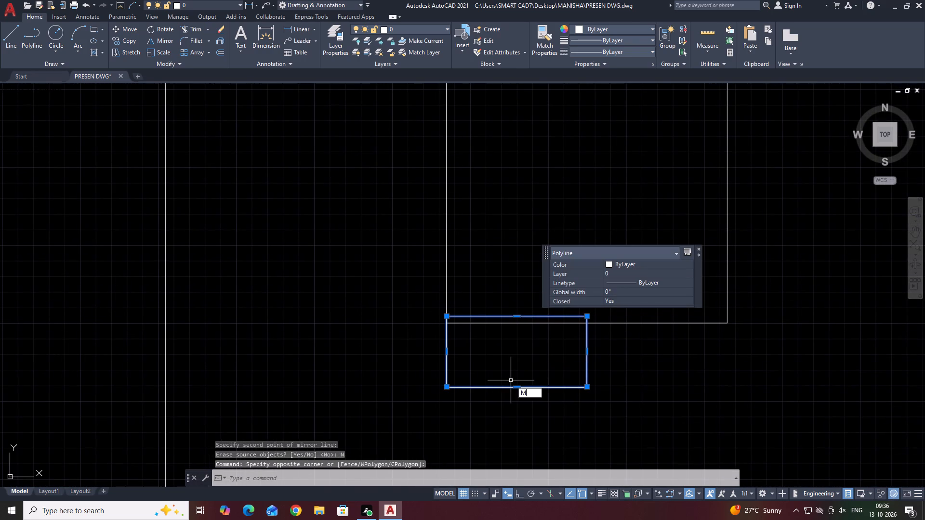
key(space)
click(444, 388)
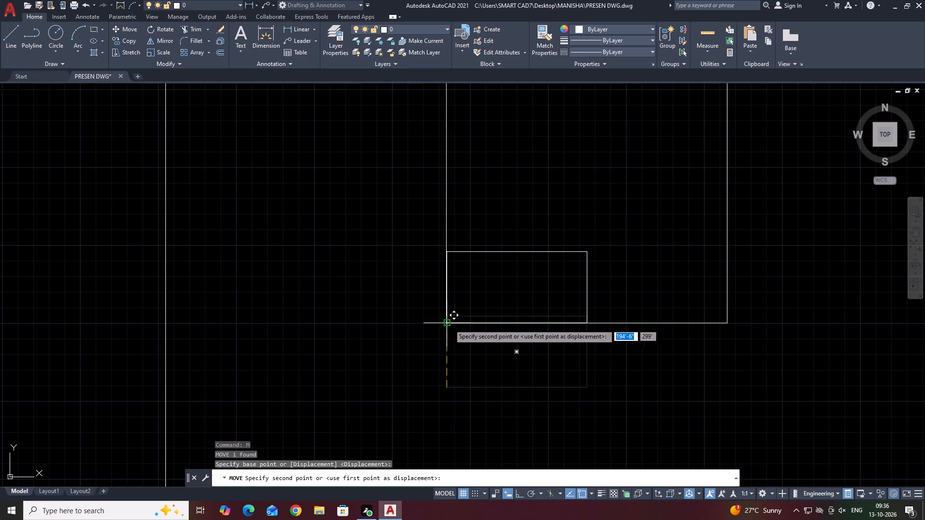
click(448, 324)
Stretch the top small rectangle's right edge to the upright rectangle's right side, making it full width.
scroll(537, 287, down, 4)
middle_drag(532, 289, 505, 359)
scroll(505, 359, down, 2)
middle_drag(517, 360, 516, 360)
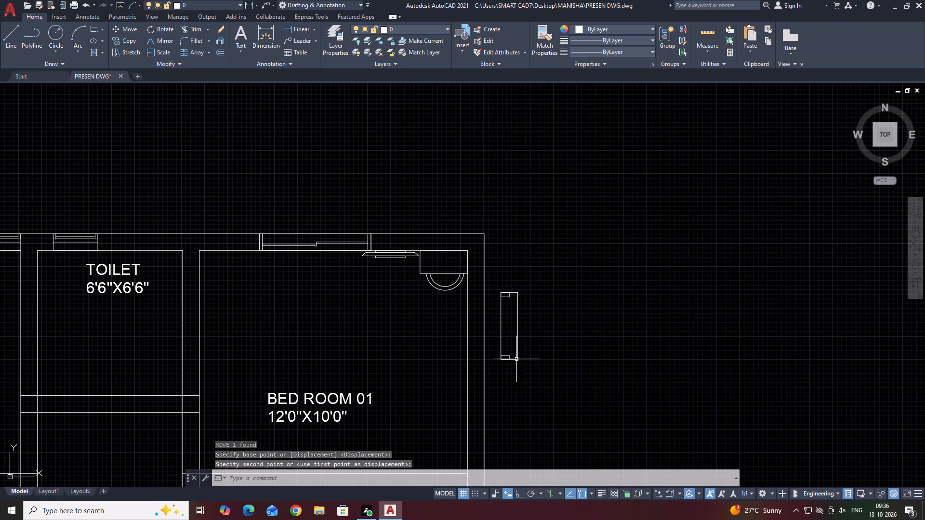
middle_drag(516, 360, 502, 363)
middle_click(502, 363)
scroll(502, 299, up, 2)
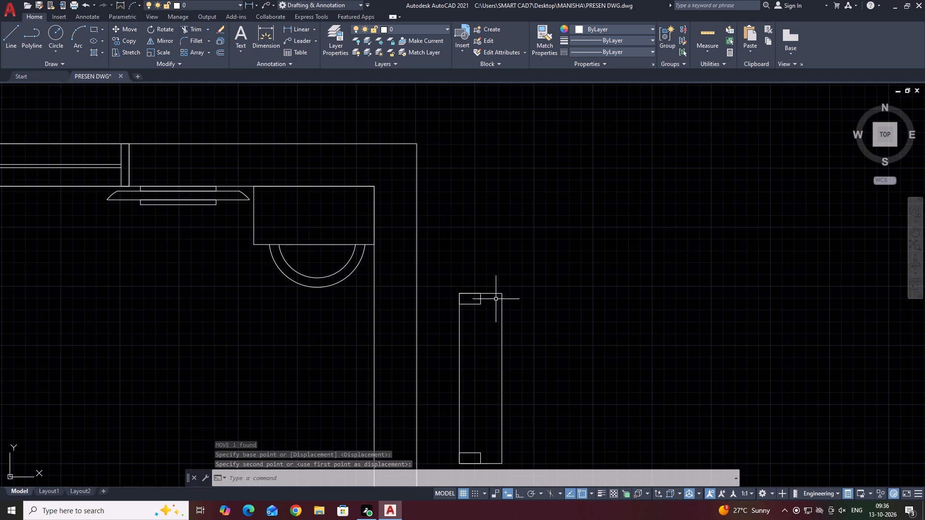
scroll(494, 298, up, 2)
click(484, 299)
click(456, 307)
click(460, 302)
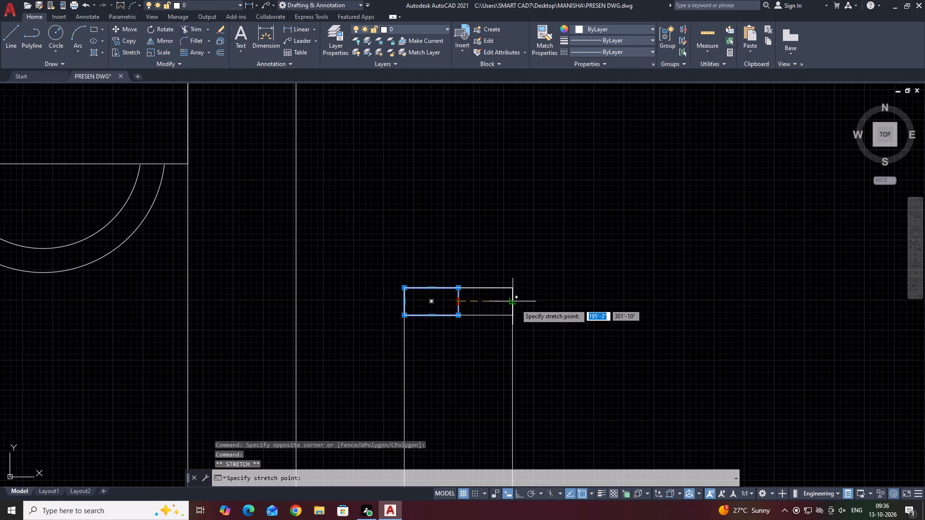
click(515, 304)
Stretch the bottom small rectangle's right edge to the upright rectangle's right side, making it full width.
scroll(516, 326, down, 2)
middle_drag(529, 341, 459, 252)
scroll(434, 292, down, 1)
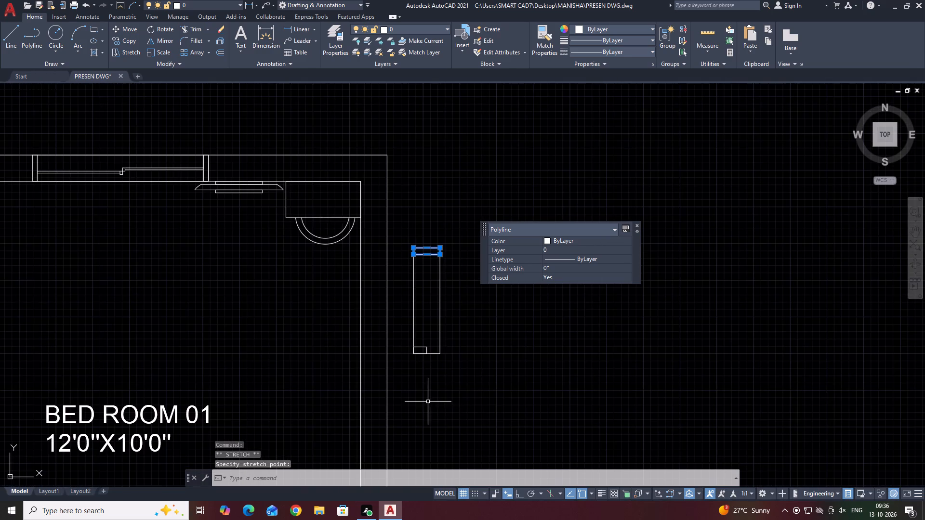
scroll(414, 356, up, 4)
click(462, 315)
click(449, 325)
click(445, 321)
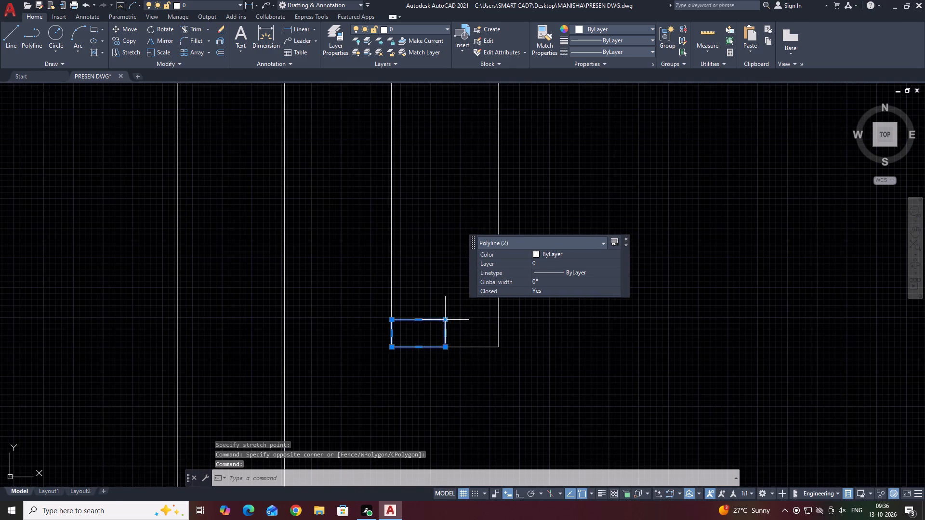
scroll(444, 328, up, 4)
click(441, 345)
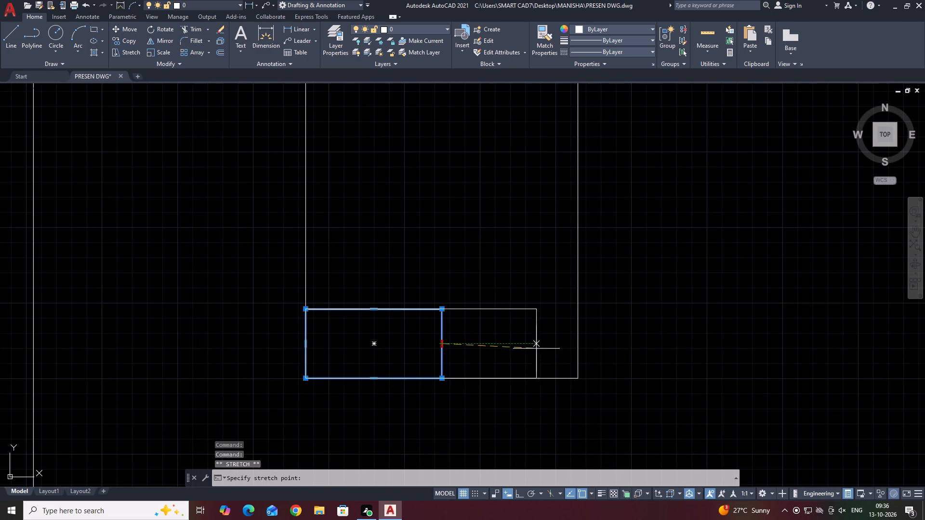
click(578, 345)
key(Escape)
Draw a small freehand rectangle inside the upright rectangle, around its middle.
scroll(342, 315, down, 3)
middle_drag(418, 285, 465, 383)
scroll(465, 383, down, 2)
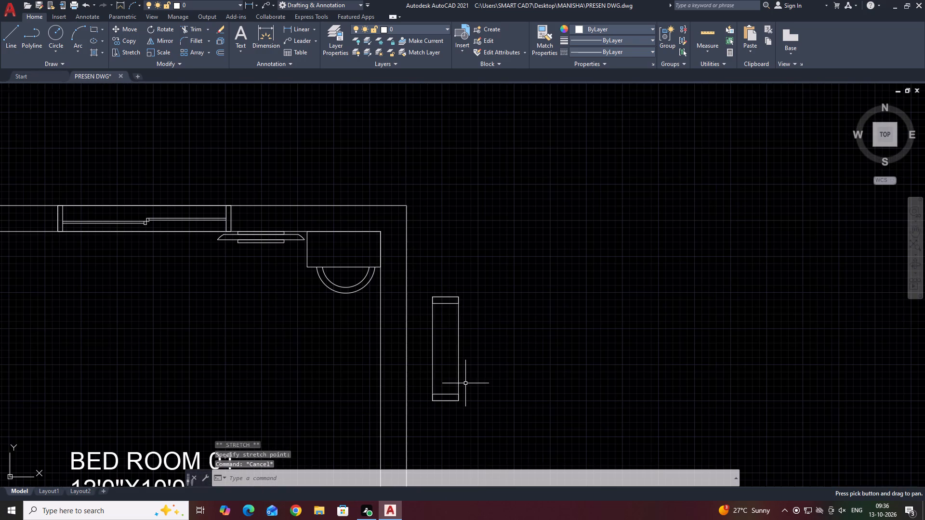
key(r)
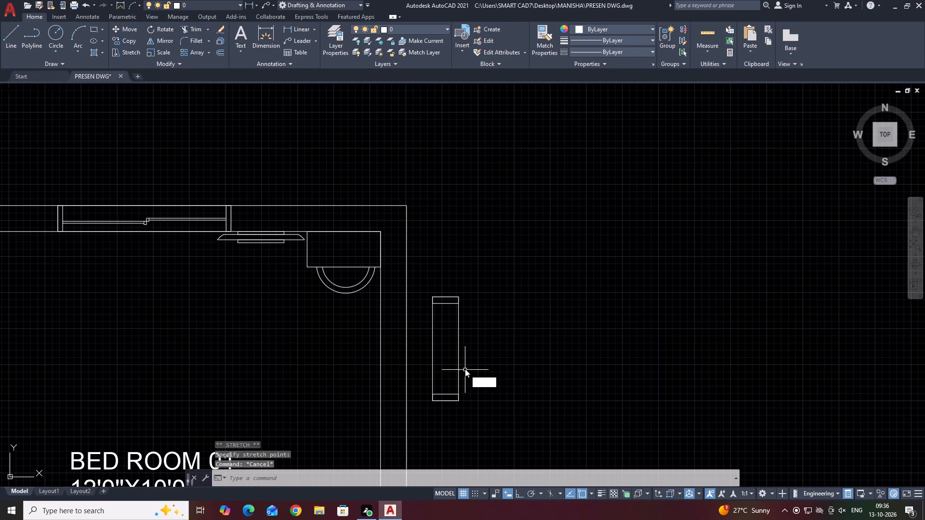
key(e)
text(C)
key(space)
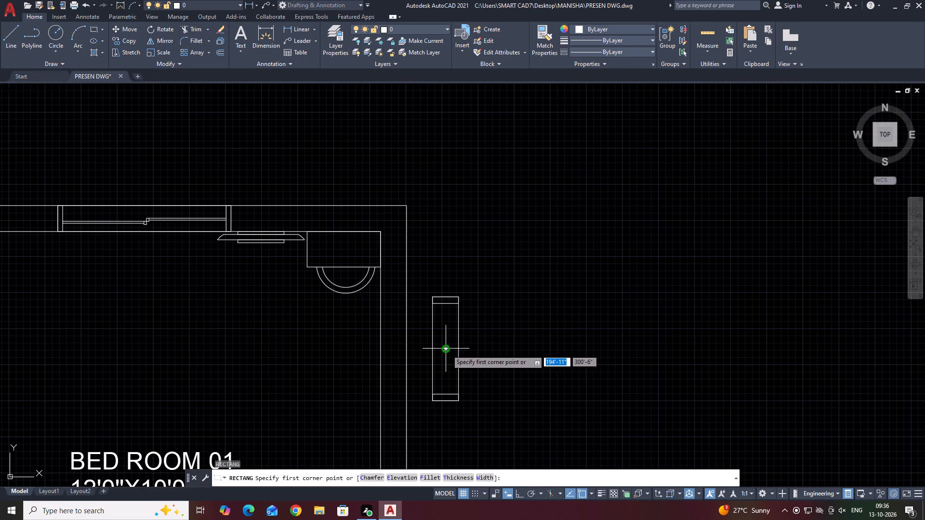
scroll(446, 350, up, 2)
click(439, 348)
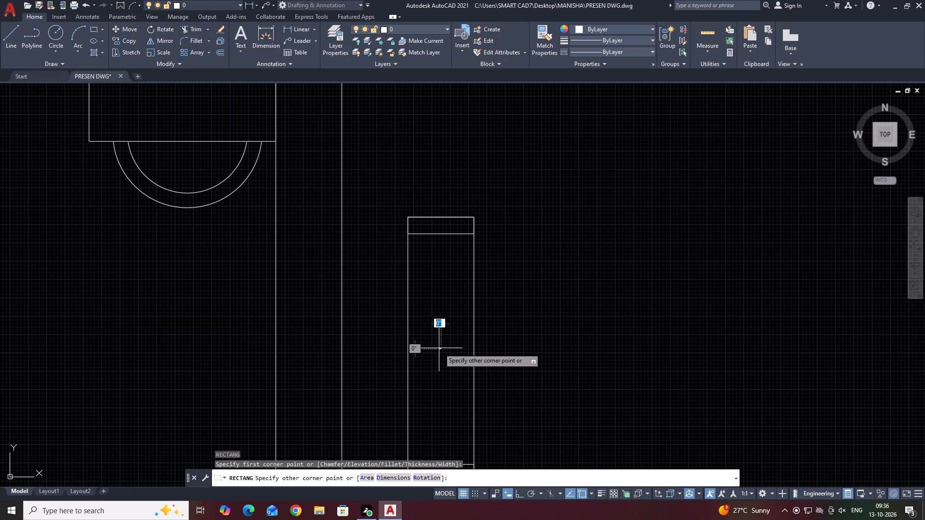
click(423, 338)
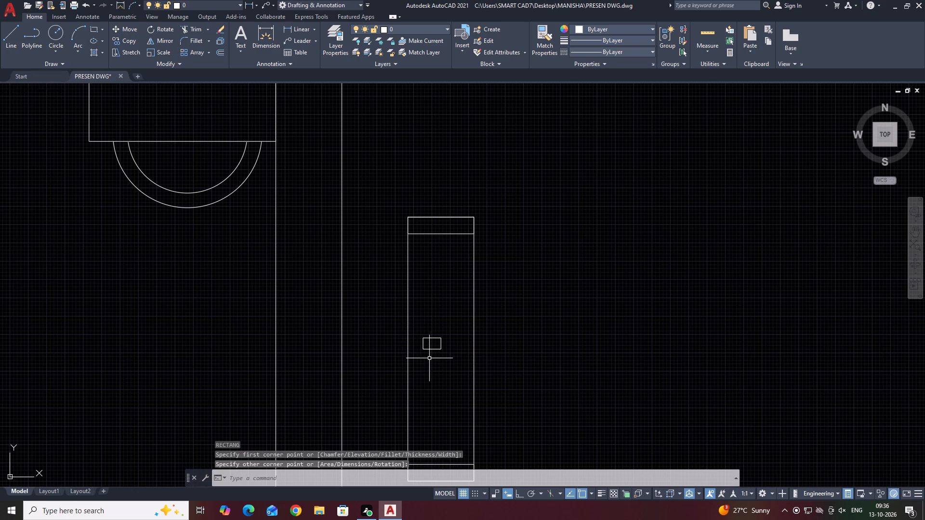
Copy the small middle rectangle by its upper-left corner onto its own lower-right corner, so the two sit diagonally corner to corner.
scroll(432, 352, up, 2)
click(458, 338)
click(436, 354)
middle_drag(462, 362, 410, 362)
scroll(459, 362, up, 1)
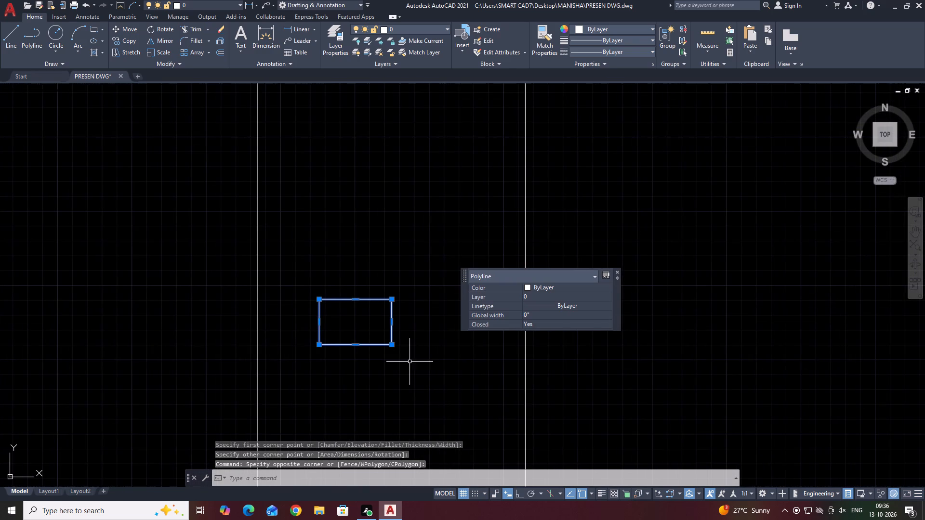
key(c)
key(o)
key(space)
click(319, 299)
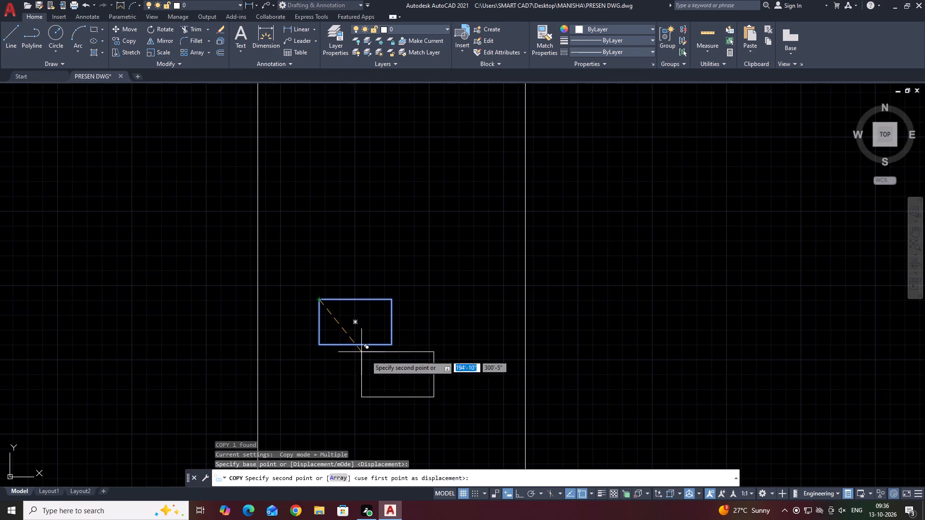
click(393, 347)
scroll(436, 348, down, 4)
key(space)
Draw a vertical line from the lower small rectangle's bottom midpoint down to the upright rectangle's bottom end strip.
middle_drag(499, 330, 511, 247)
scroll(511, 247, down, 3)
middle_drag(550, 283, 532, 276)
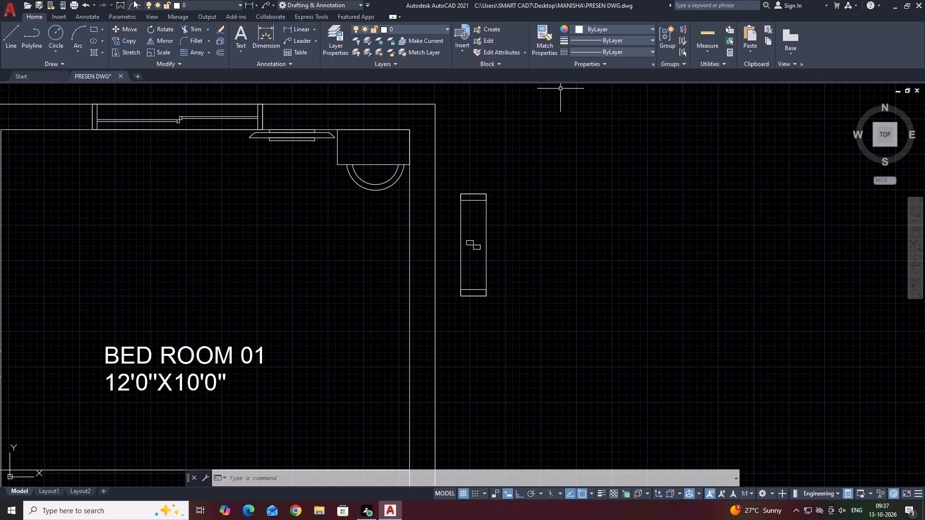
click(11, 41)
scroll(477, 259, up, 3)
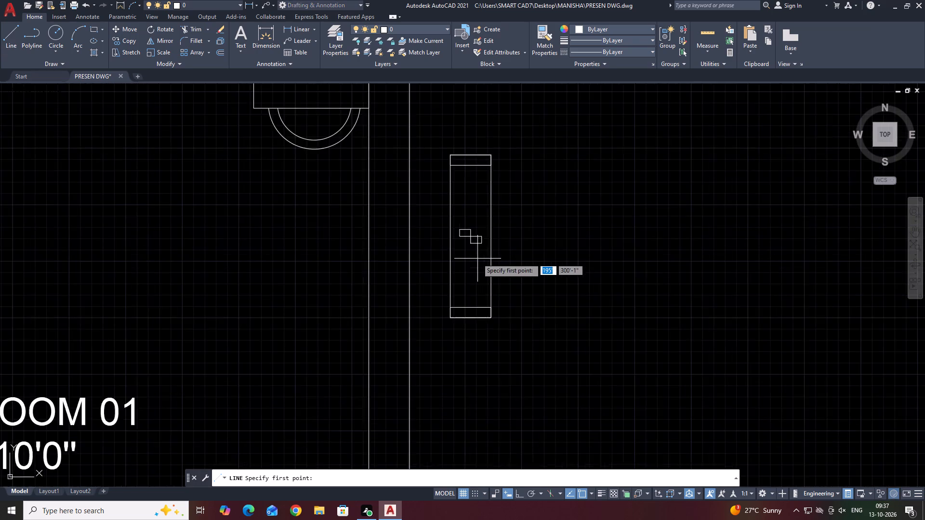
click(475, 233)
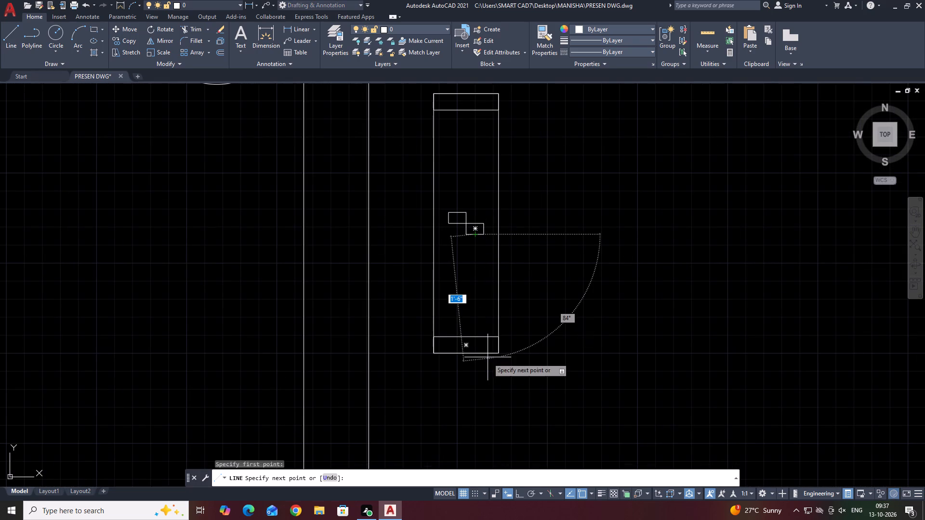
click(475, 339)
right_click(477, 340)
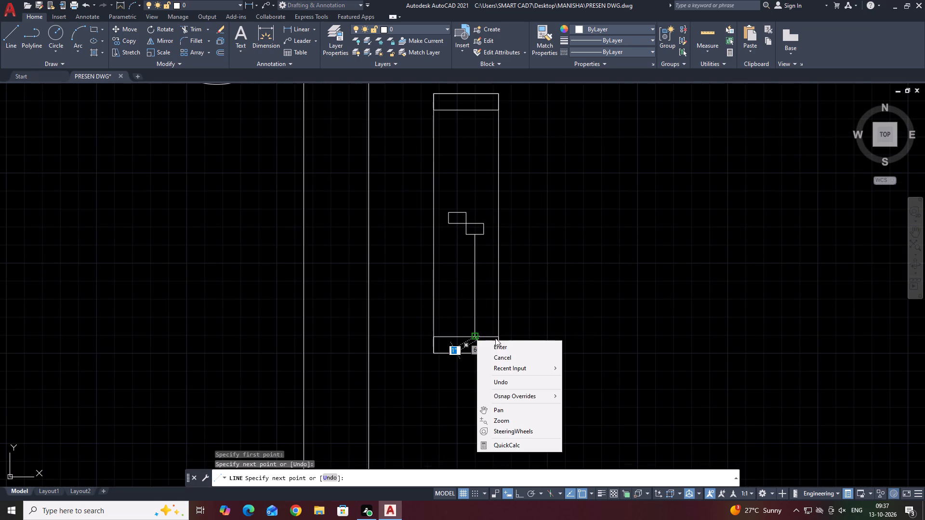
click(500, 346)
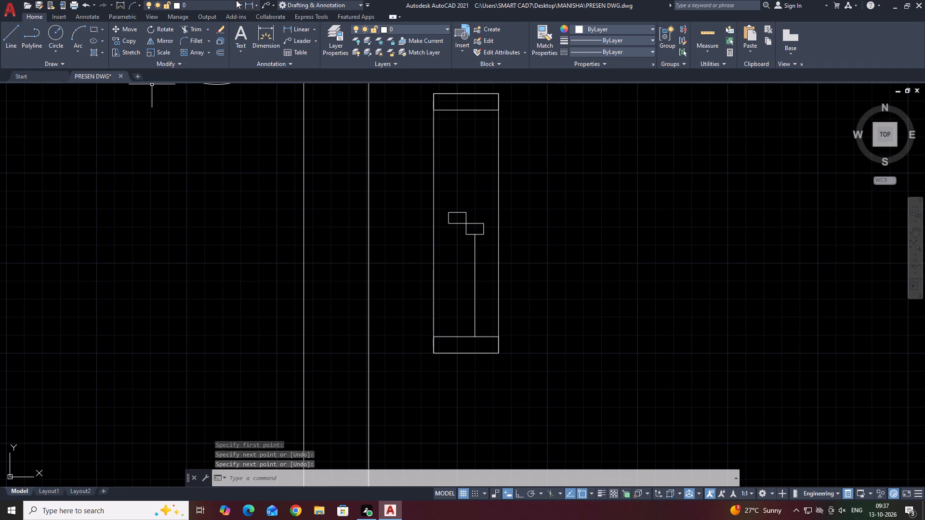
Draw a vertical line from the upper small rectangle's top midpoint up to the upright rectangle's top end strip.
click(6, 36)
click(457, 212)
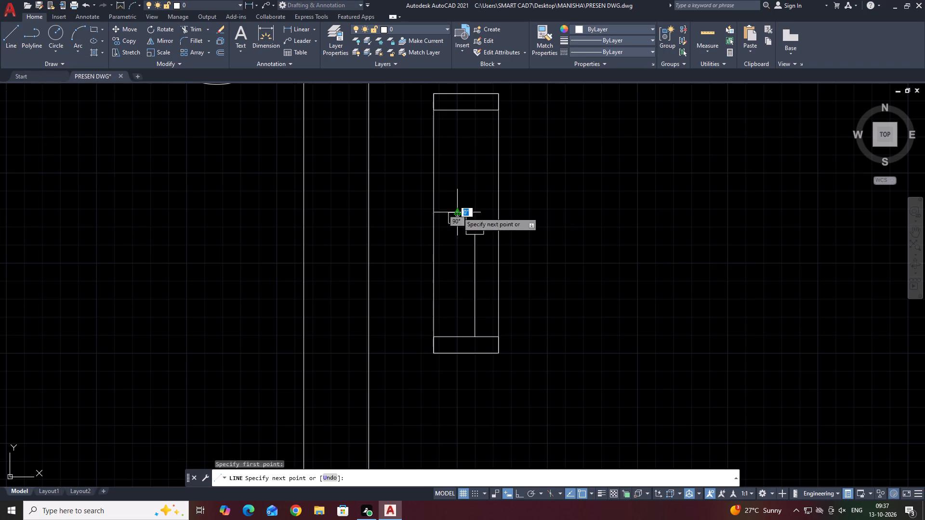
middle_drag(456, 156, 449, 238)
scroll(444, 202, up, 2)
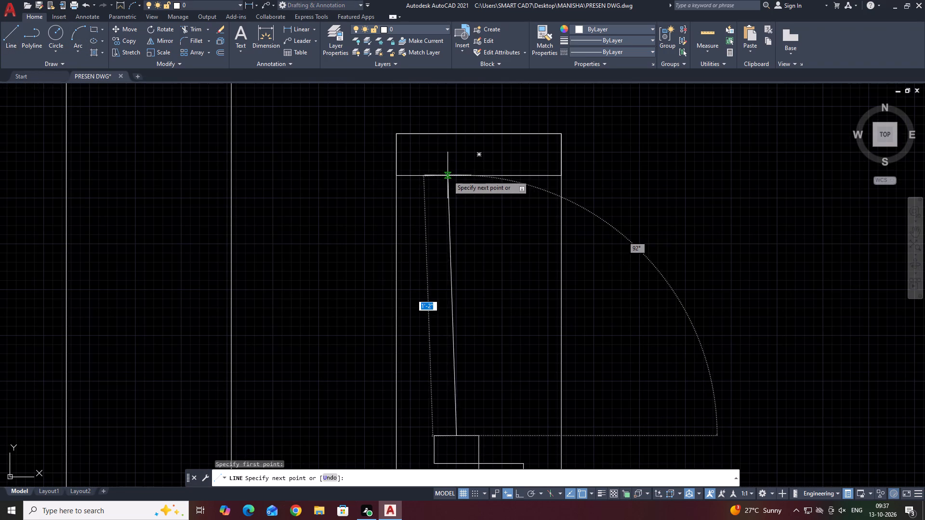
click(455, 177)
right_click(455, 181)
click(475, 199)
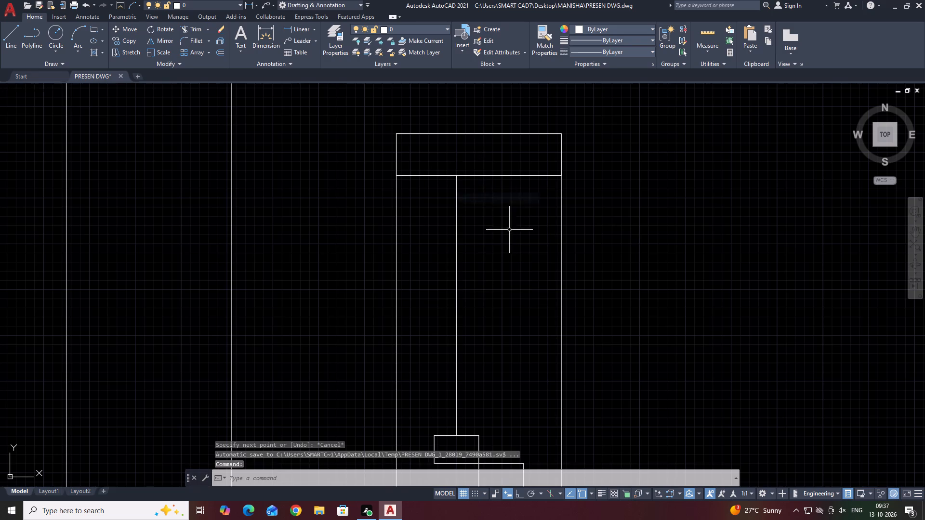
Draw a vertical line from the lower small rectangle's lower-right corner down to the bottom end strip.
scroll(509, 230, down, 3)
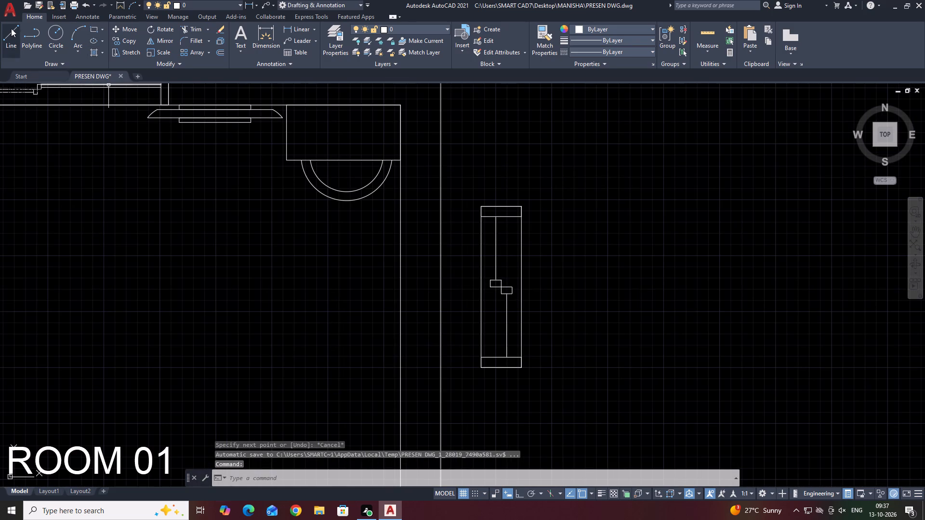
click(9, 31)
scroll(521, 296, up, 2)
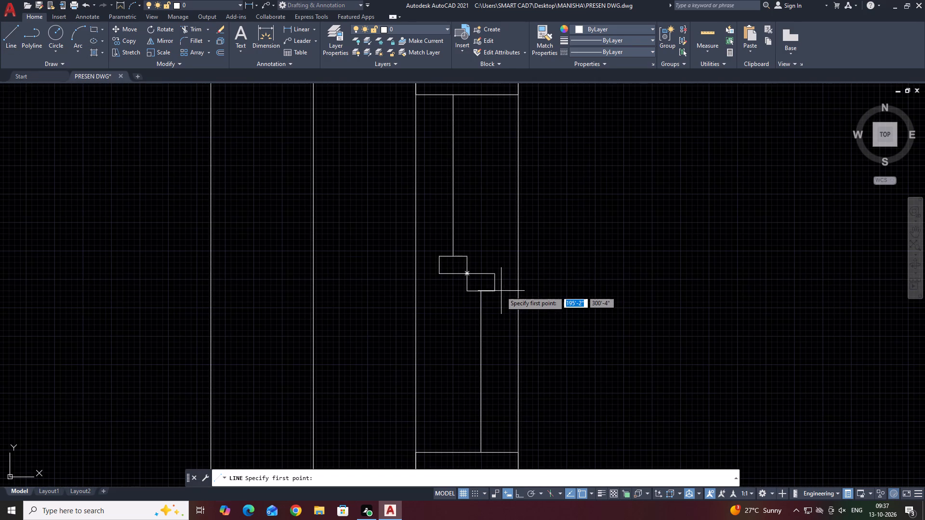
click(495, 290)
scroll(514, 423, down, 2)
scroll(506, 432, up, 3)
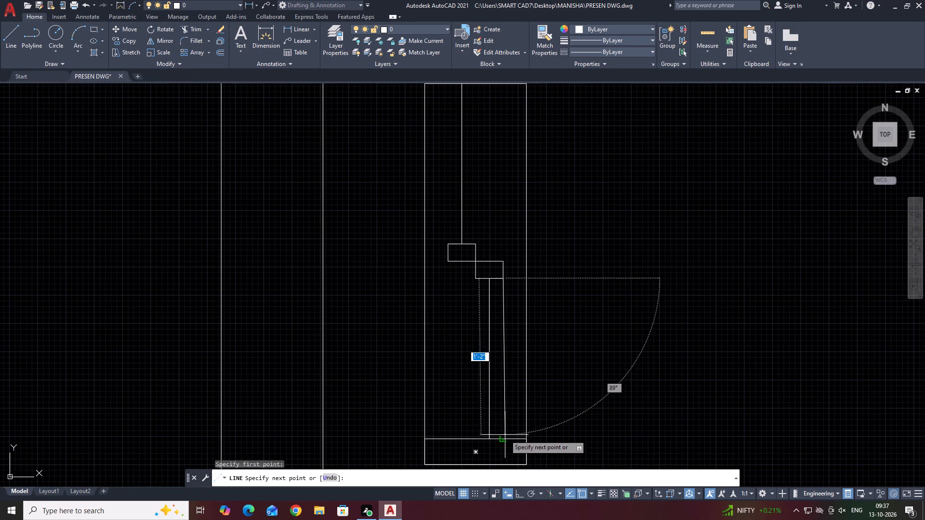
click(504, 438)
scroll(514, 421, down, 4)
right_click(514, 421)
click(555, 328)
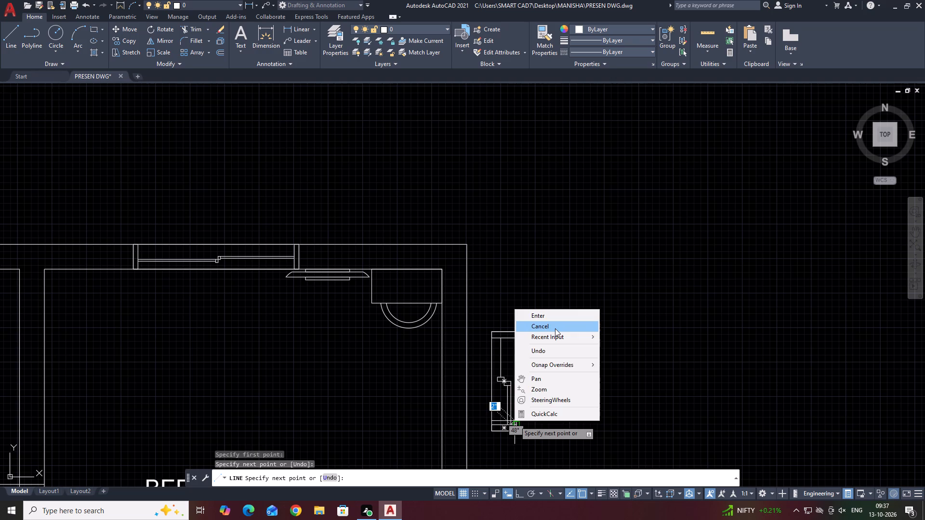
Draw a vertical line from the upper small rectangle's upper-left corner up to the top end strip.
scroll(494, 383, up, 3)
middle_drag(660, 354, 561, 358)
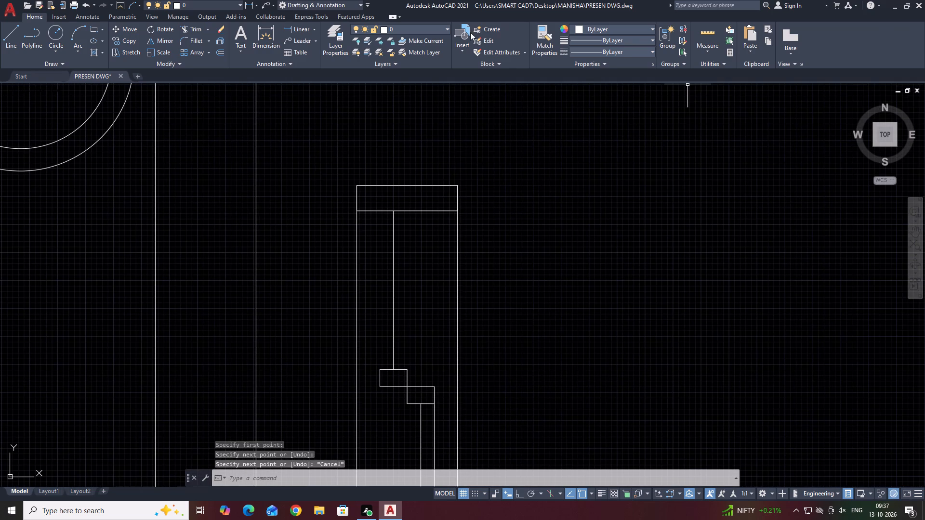
click(9, 34)
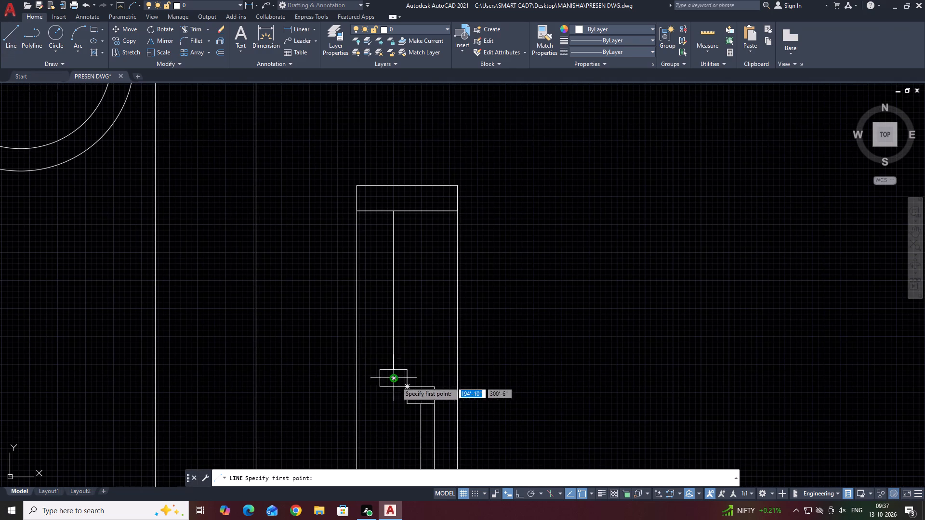
click(381, 370)
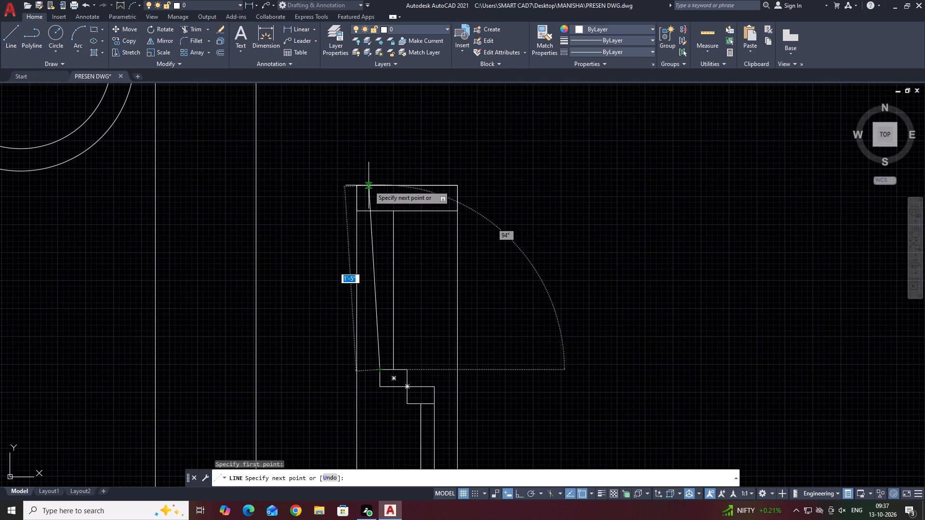
click(383, 213)
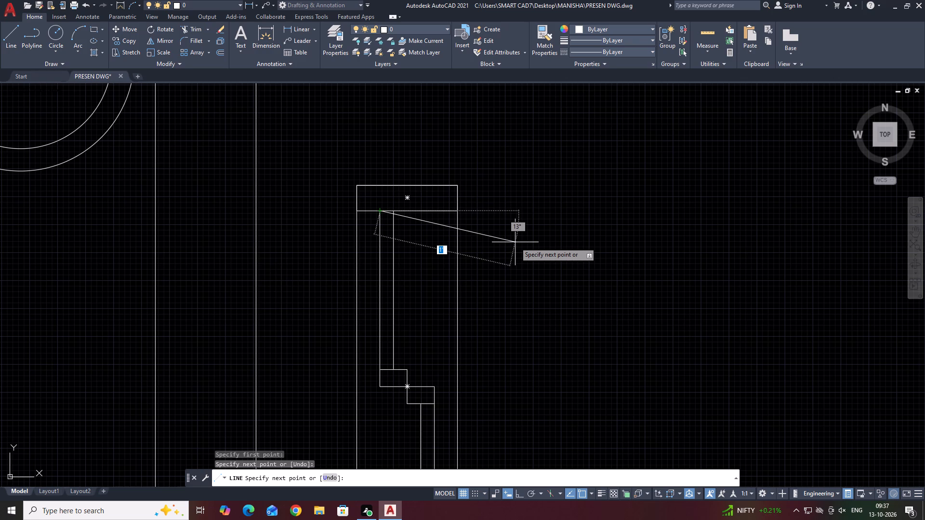
key(space)
Define the window in Bed Room 01's top wall as a block named HYJ.
scroll(513, 262, down, 5)
middle_drag(514, 308, 479, 286)
scroll(454, 285, up, 2)
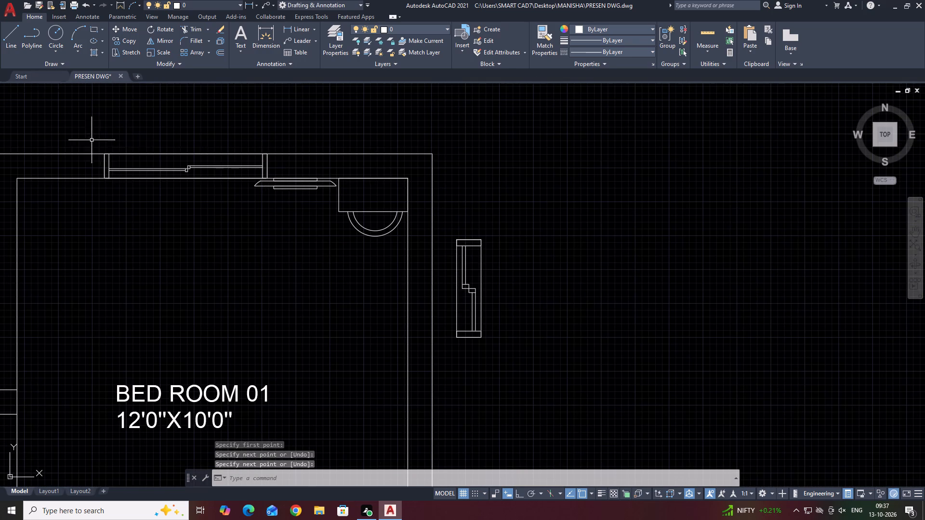
drag(83, 134, 111, 162)
click(276, 184)
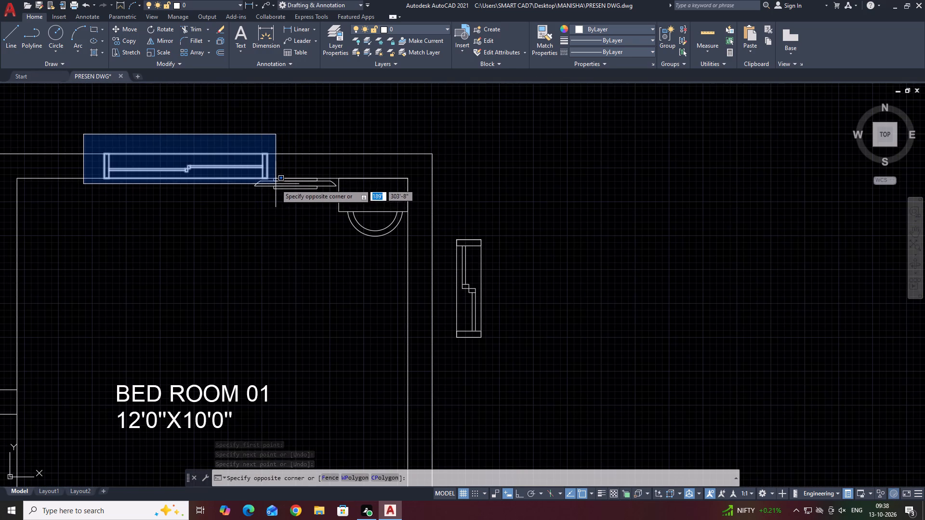
text(B HYJ)
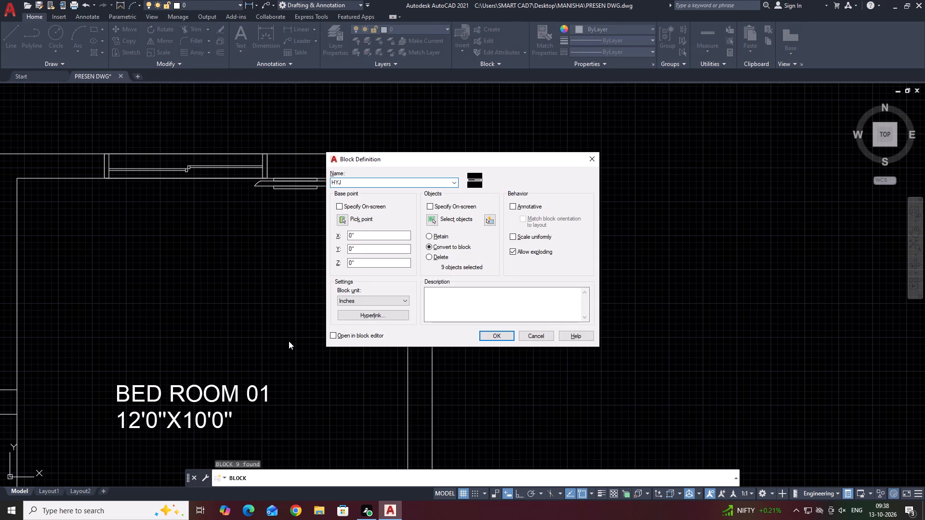
click(499, 338)
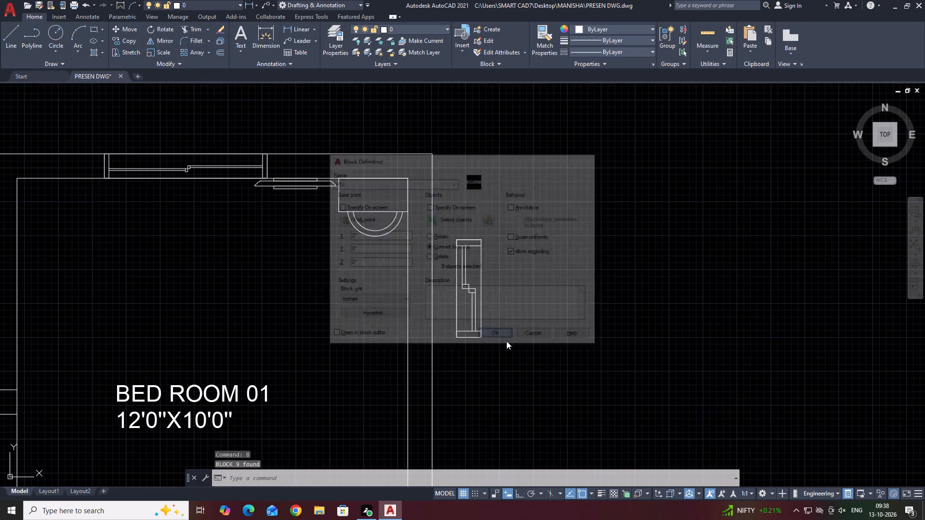
Define the finished upright window outside Bed Room 01 as a block named KIK.
scroll(605, 357, up, 1)
middle_drag(586, 347, 549, 328)
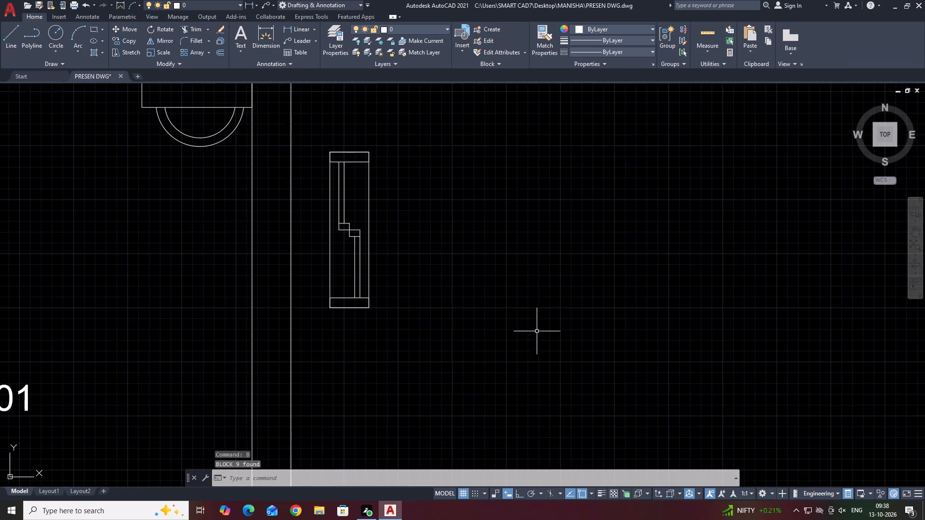
click(317, 143)
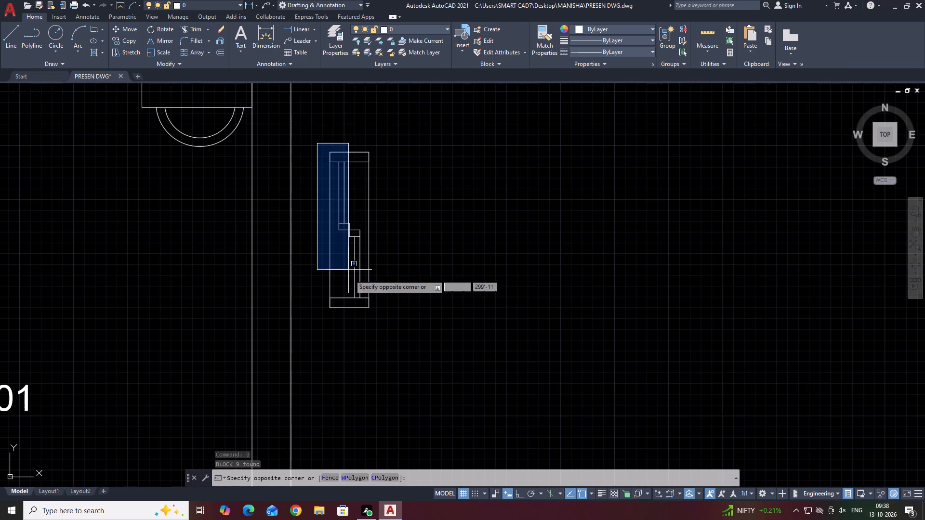
click(389, 338)
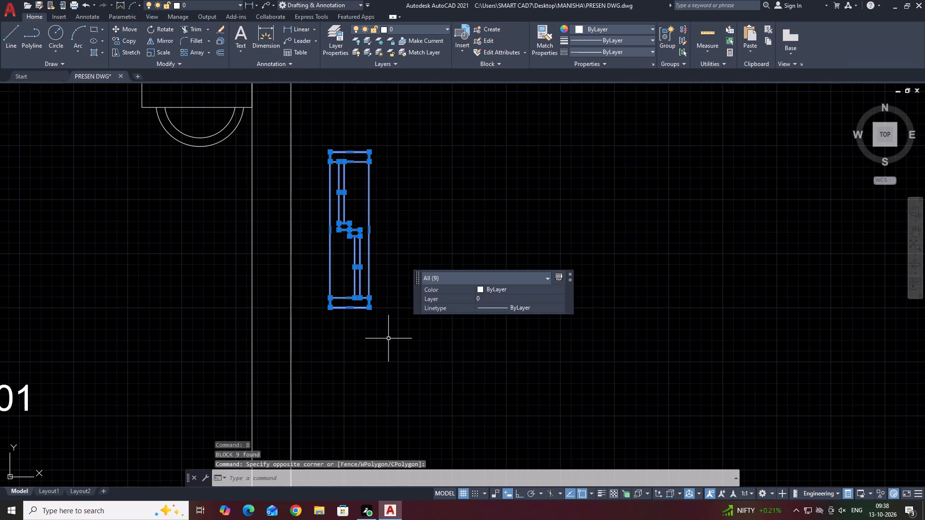
text(BB)
key(space)
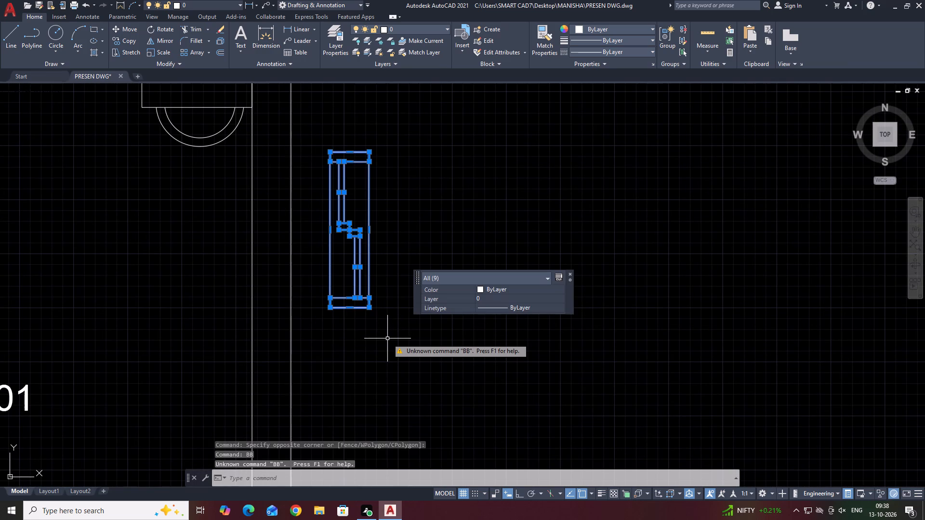
text(B)
key(space)
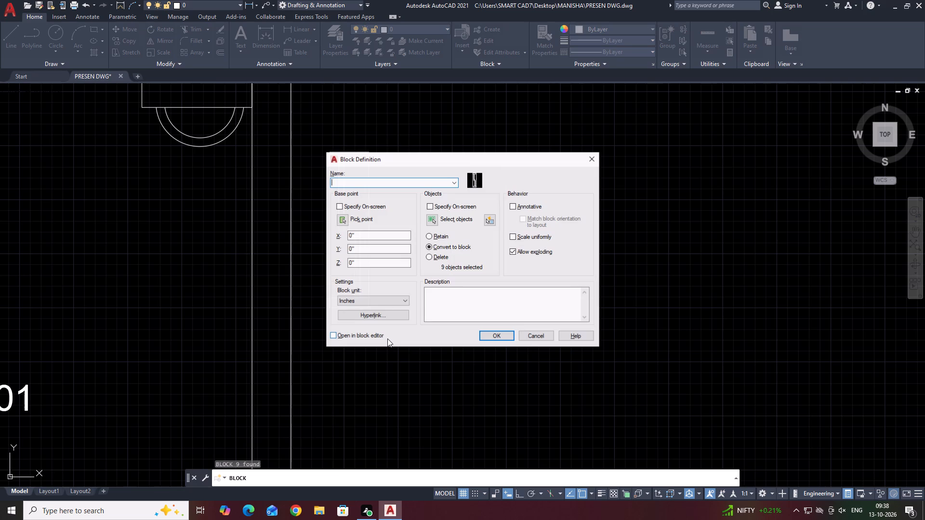
text(KIK)
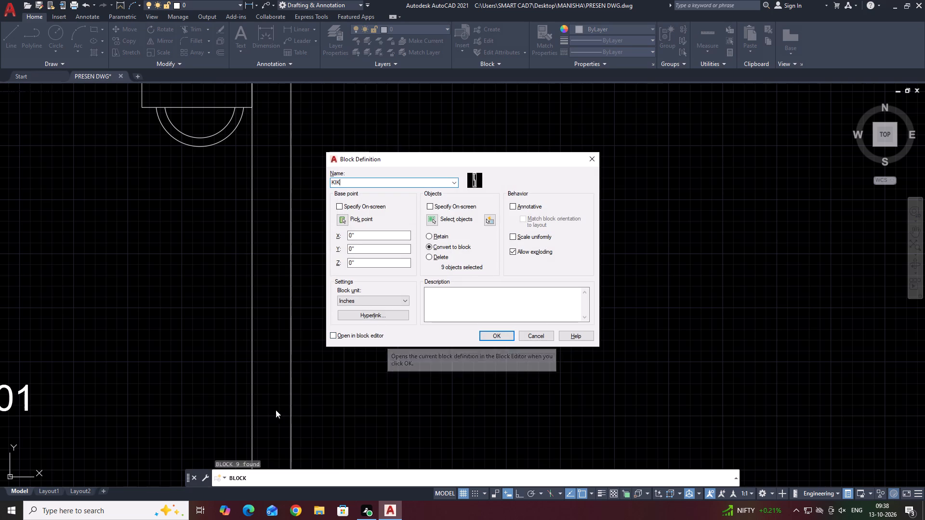
click(498, 336)
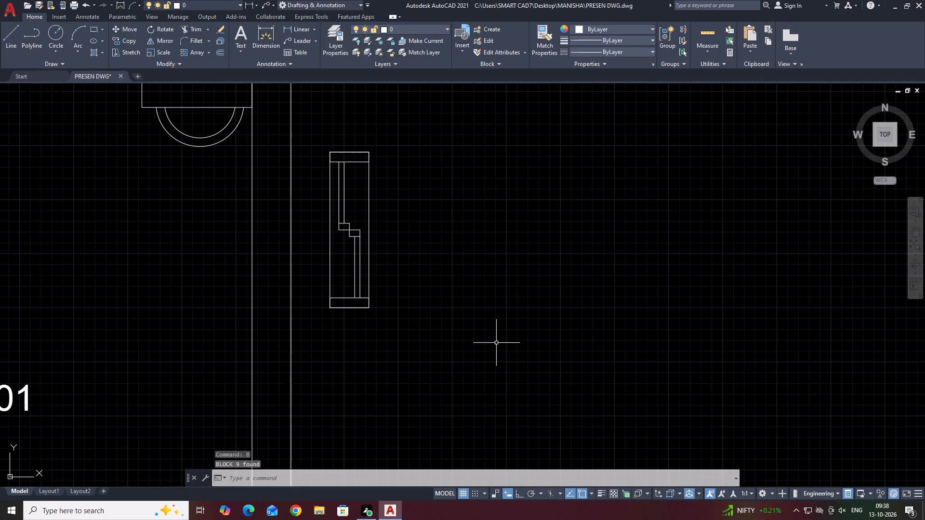
Move the KIK window block by its upper-left corner onto the inner face of Bed Room 01's right wall, just below the corner furniture.
middle_drag(468, 388, 502, 417)
scroll(502, 417, down, 2)
middle_drag(606, 411, 590, 408)
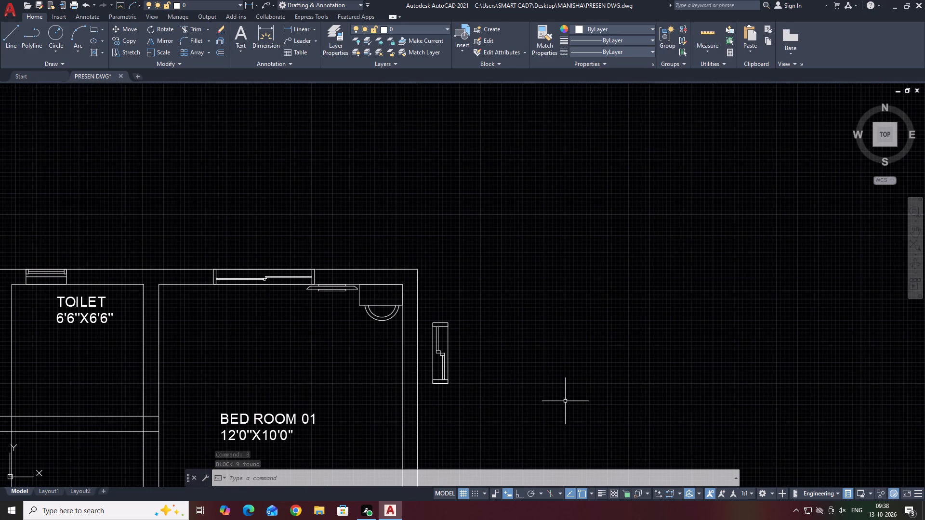
click(445, 326)
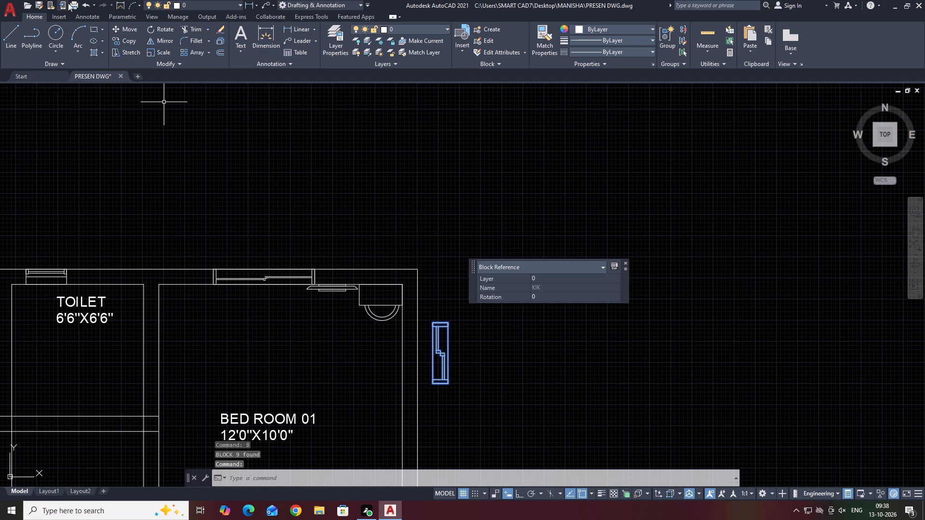
click(131, 25)
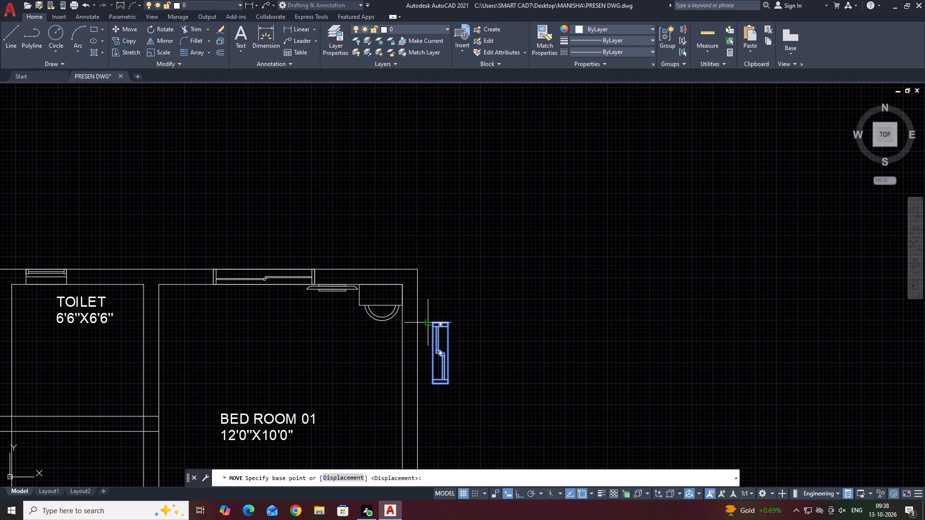
scroll(432, 322, up, 2)
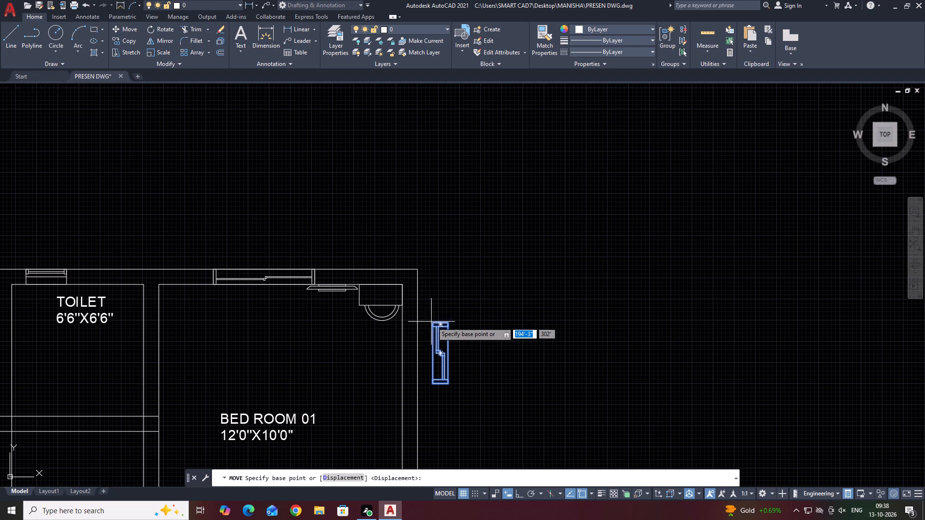
scroll(432, 322, up, 2)
click(425, 330)
scroll(438, 323, down, 5)
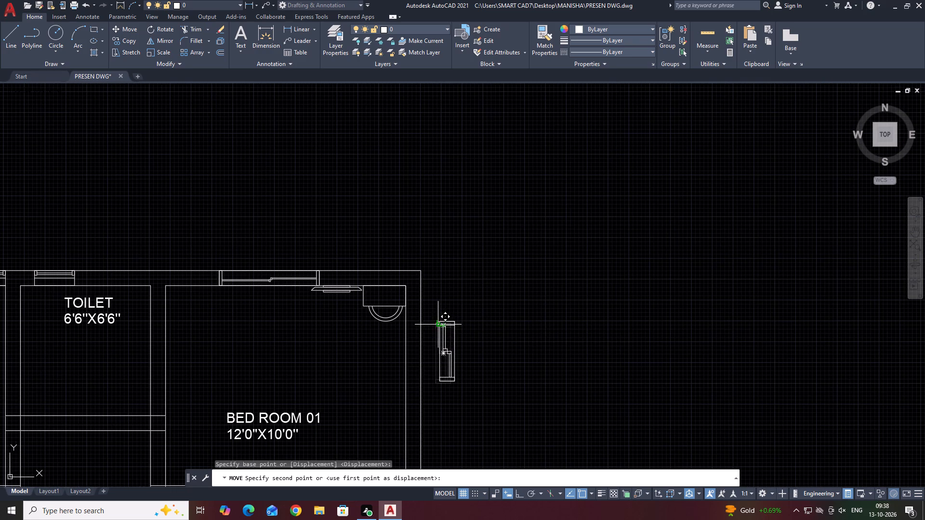
click(406, 329)
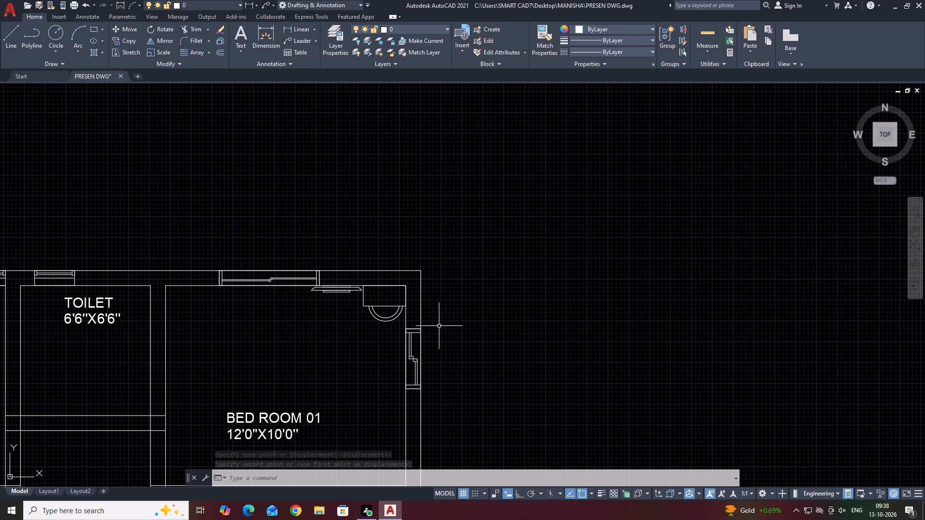
Look over the window placements in Bed Room 01 and the surrounding rooms of the floor plan.
middle_drag(429, 390, 466, 318)
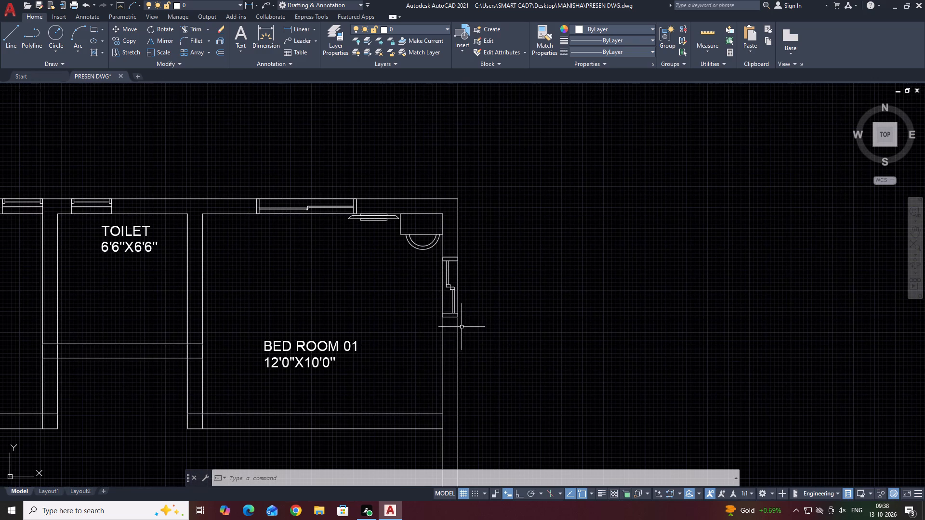
middle_drag(458, 336, 512, 346)
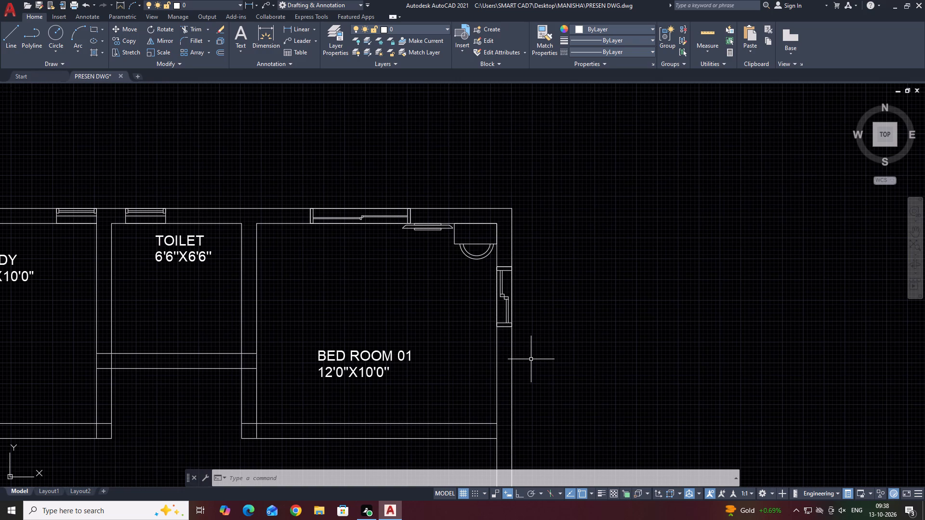
middle_drag(547, 366, 533, 285)
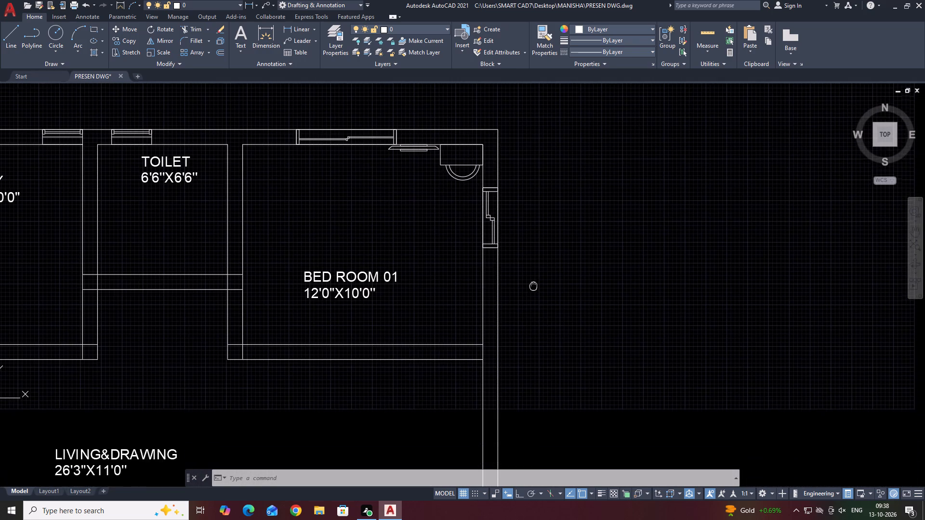
scroll(495, 299, down, 1)
middle_drag(453, 291, 507, 301)
middle_drag(400, 308, 501, 339)
middle_drag(298, 316, 312, 338)
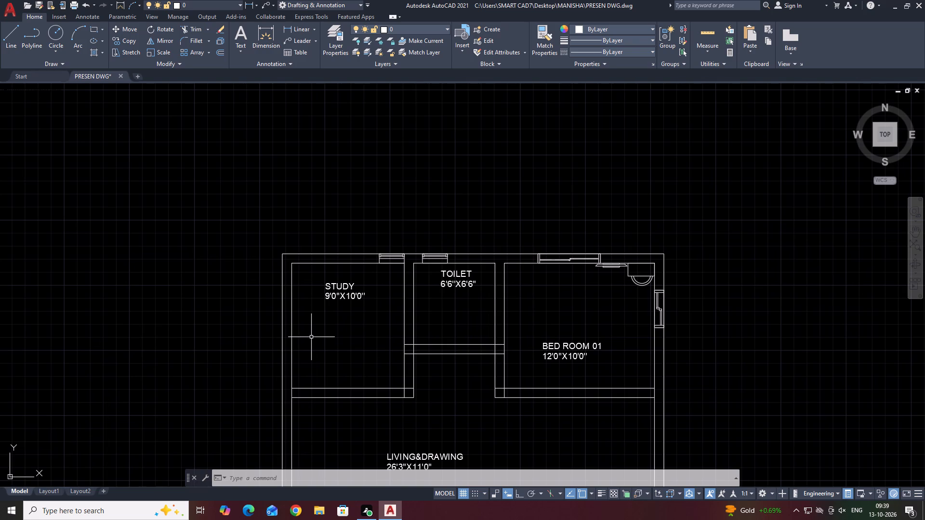
middle_drag(650, 344, 682, 234)
middle_drag(538, 238, 538, 238)
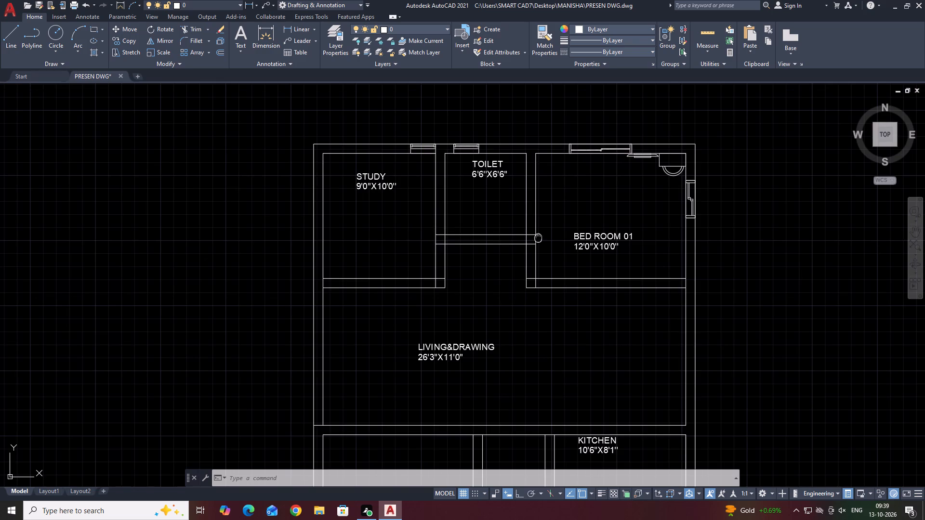
middle_drag(538, 238, 536, 307)
Move the TOILET label and its 6'6"X6'6" size text down to the lower part of the toilet room.
scroll(555, 234, up, 3)
click(378, 306)
click(305, 257)
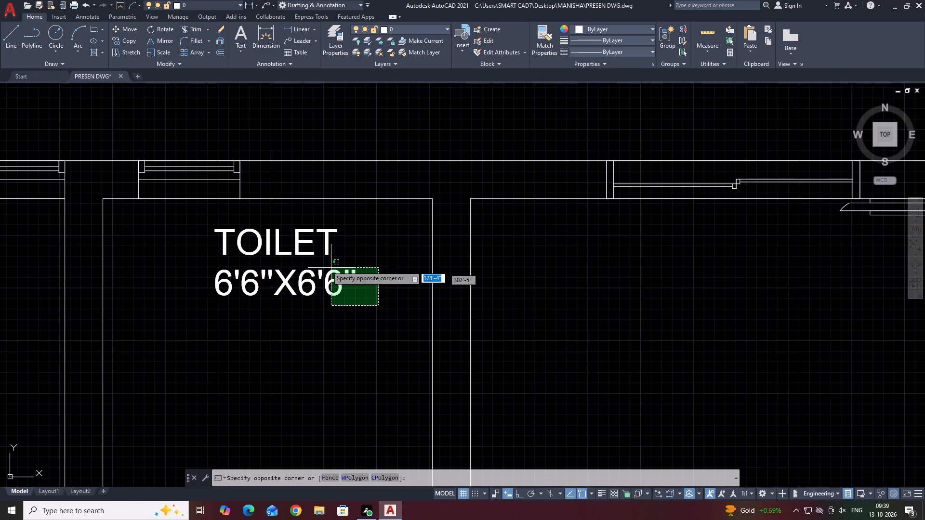
click(320, 251)
click(268, 248)
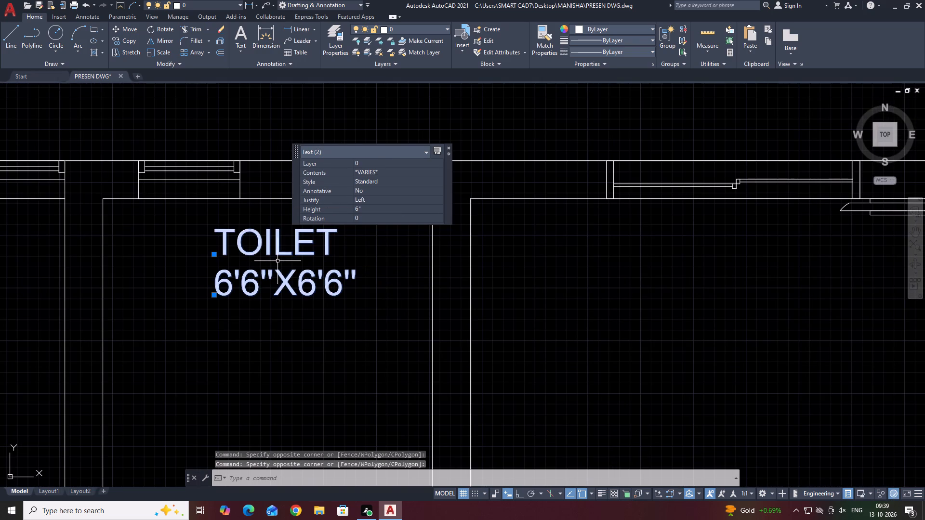
middle_drag(343, 272, 385, 299)
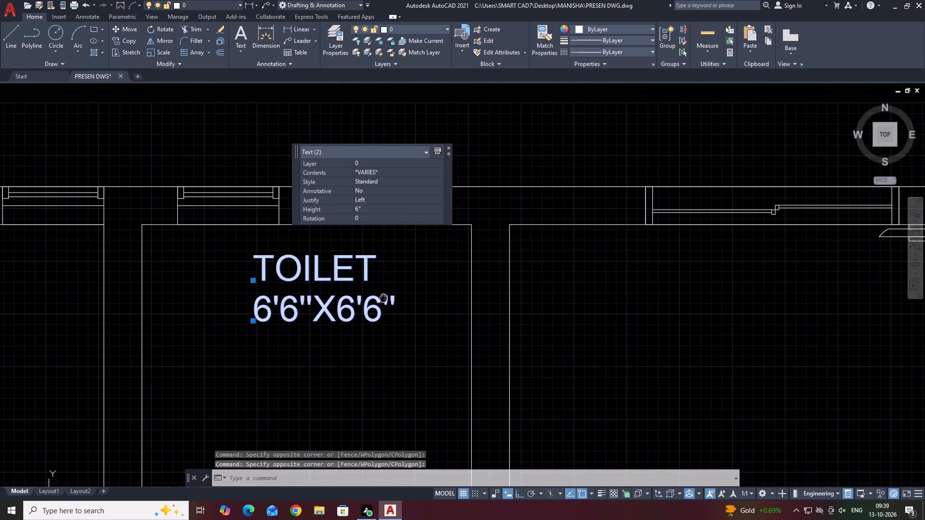
middle_drag(385, 299, 403, 302)
middle_drag(430, 322, 474, 298)
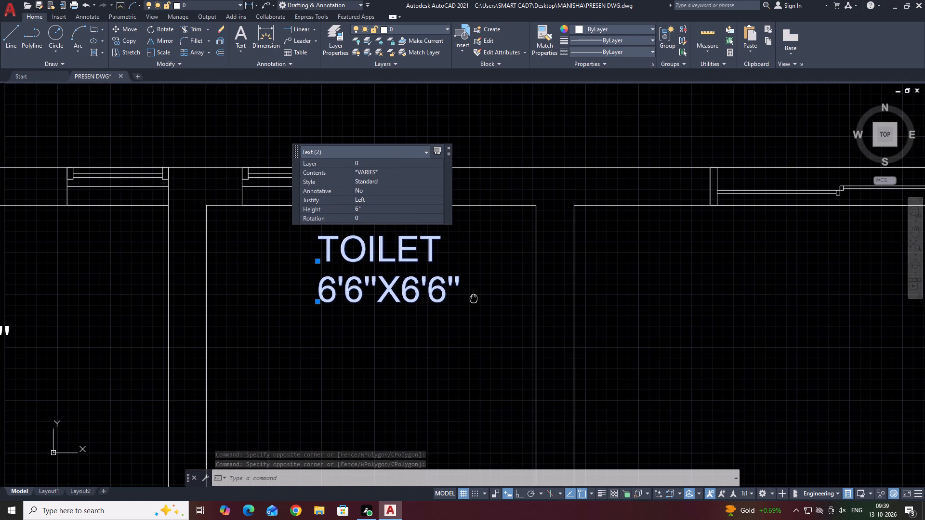
click(127, 30)
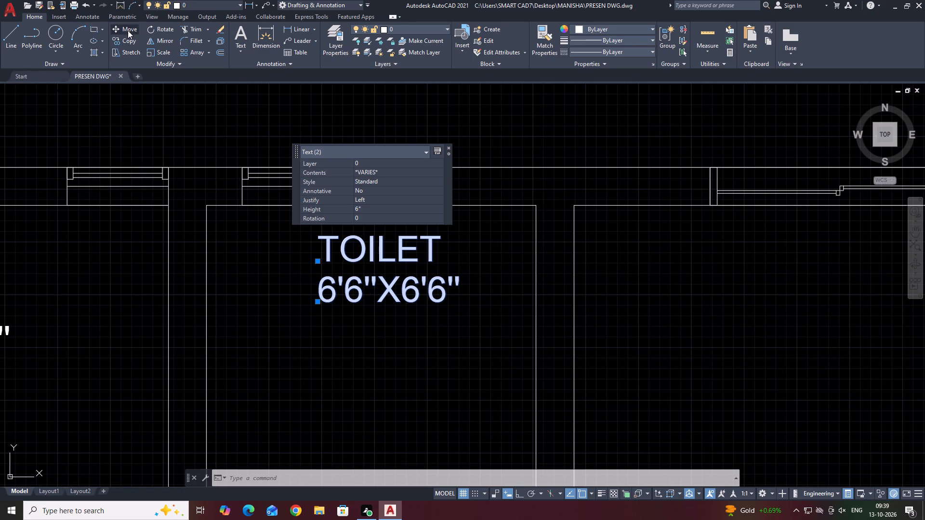
click(440, 253)
scroll(402, 316, down, 4)
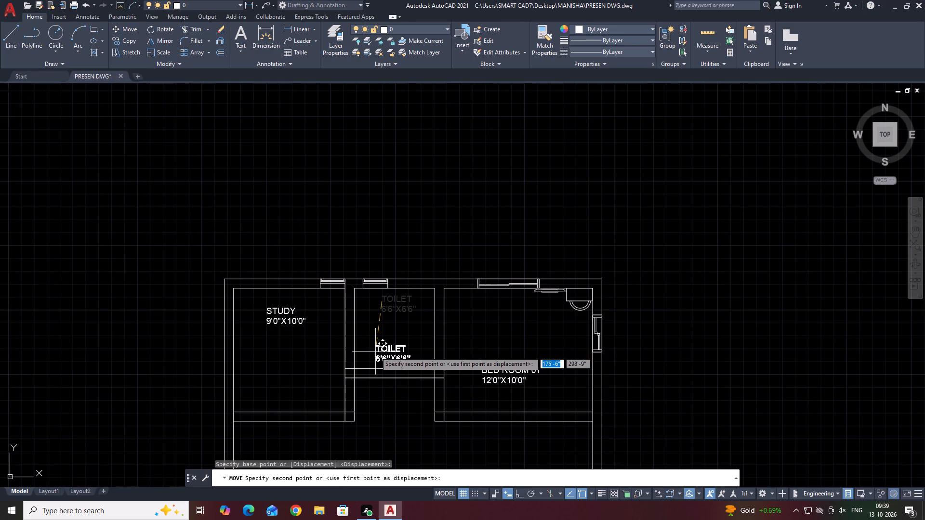
click(375, 346)
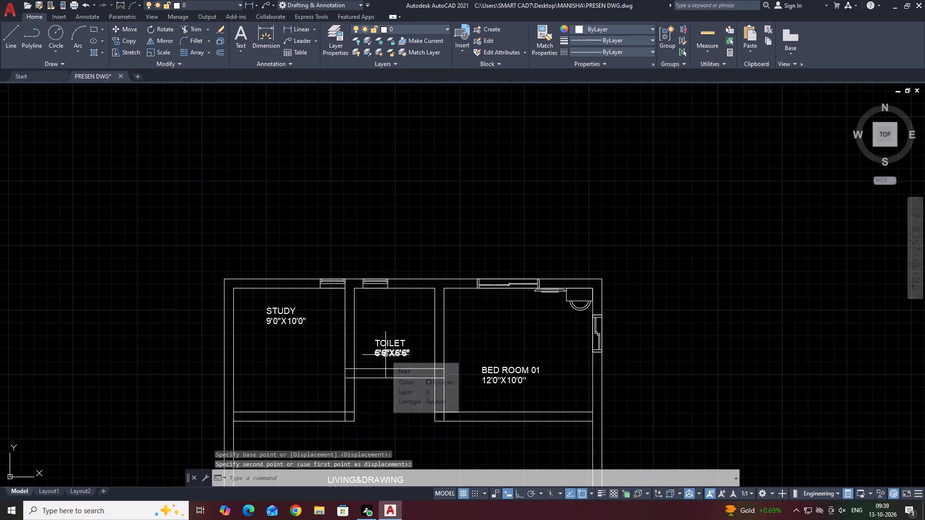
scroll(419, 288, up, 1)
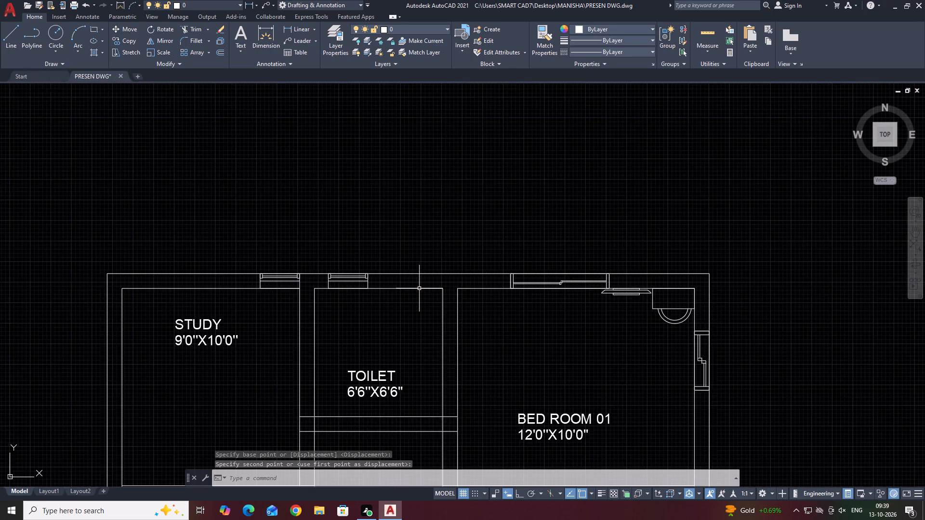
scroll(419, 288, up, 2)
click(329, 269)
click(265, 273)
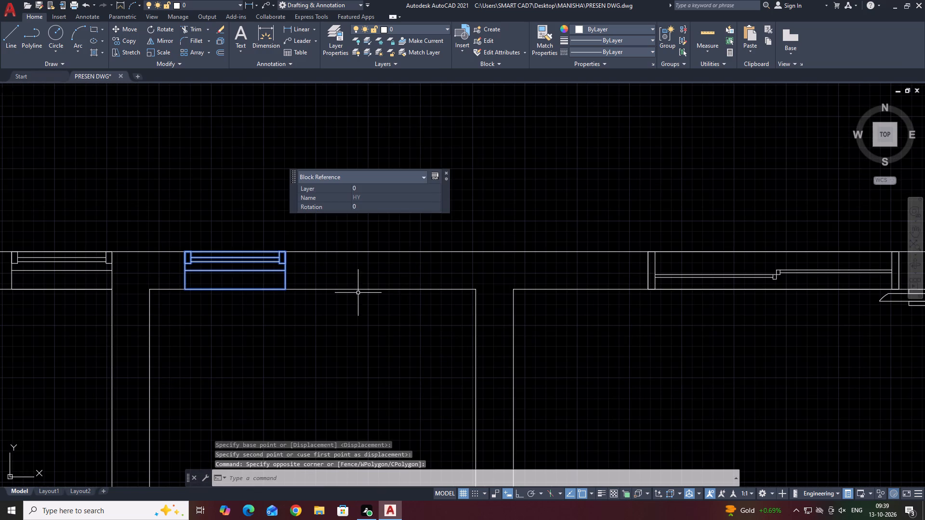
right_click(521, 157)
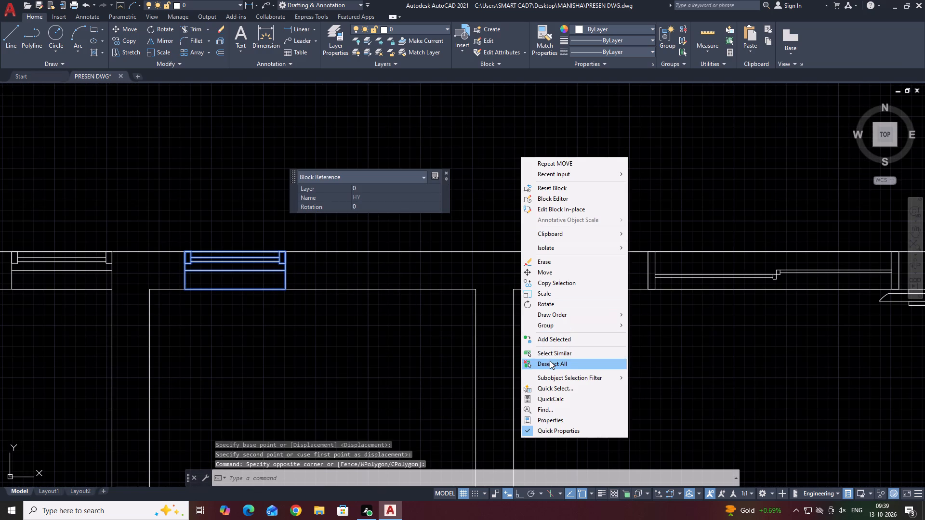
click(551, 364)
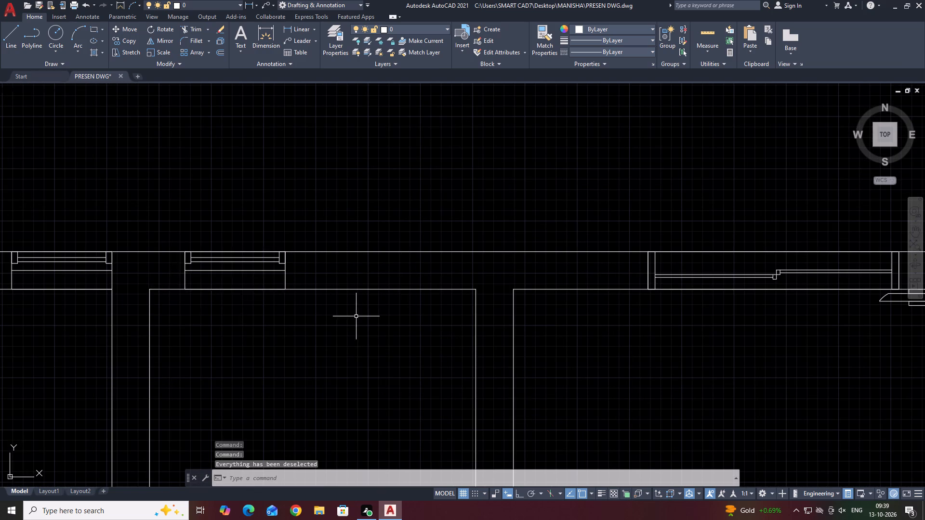
Examine Bed Room 01's windows and furniture, and the floor plan as a whole.
middle_drag(345, 317, 207, 312)
middle_drag(414, 334, 212, 319)
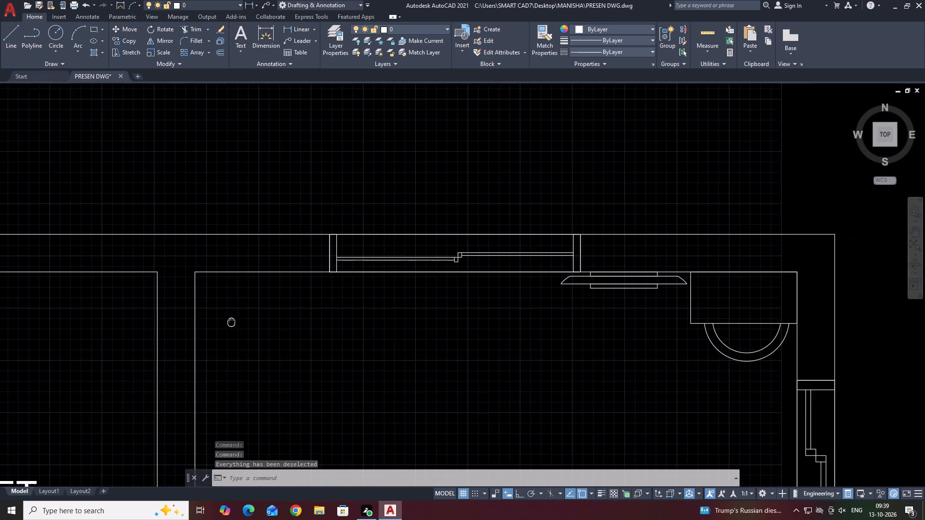
middle_drag(212, 319, 199, 317)
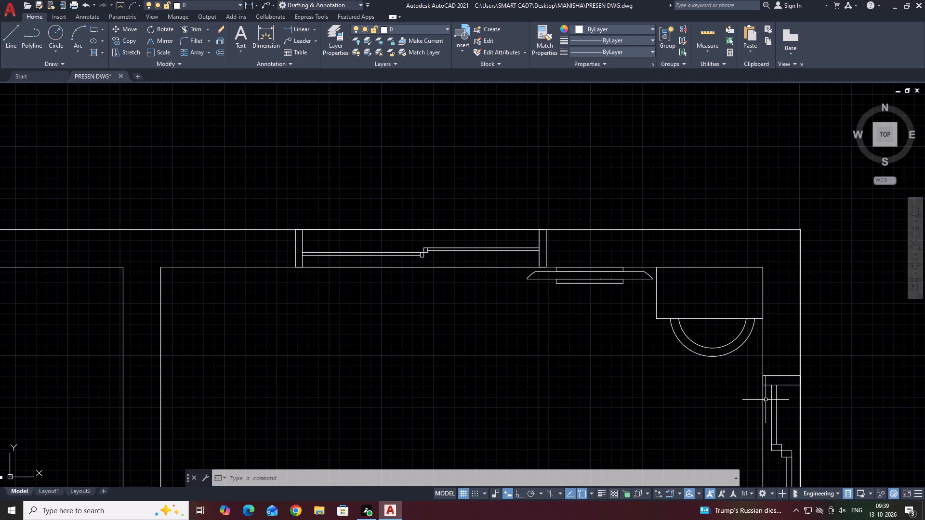
scroll(594, 295, down, 3)
middle_drag(667, 319, 610, 286)
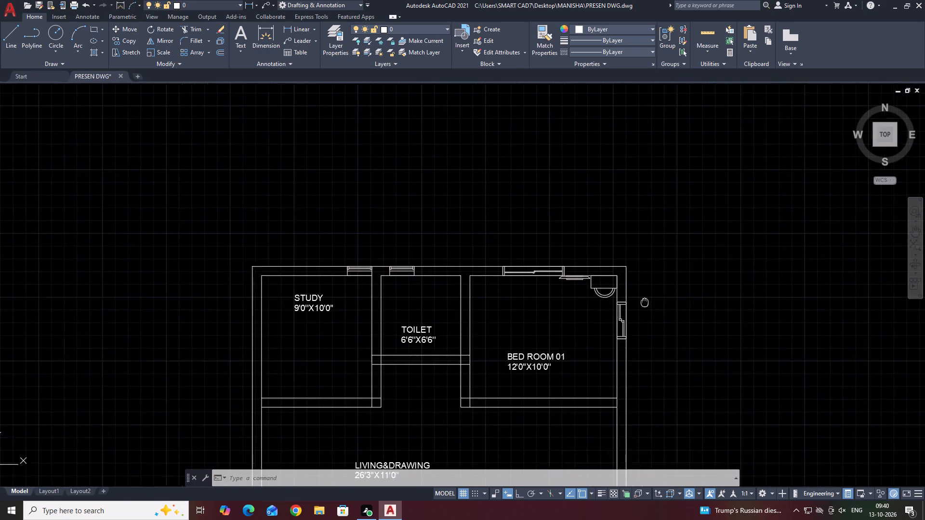
middle_drag(610, 286, 595, 279)
scroll(619, 295, down, 3)
middle_drag(751, 323, 685, 310)
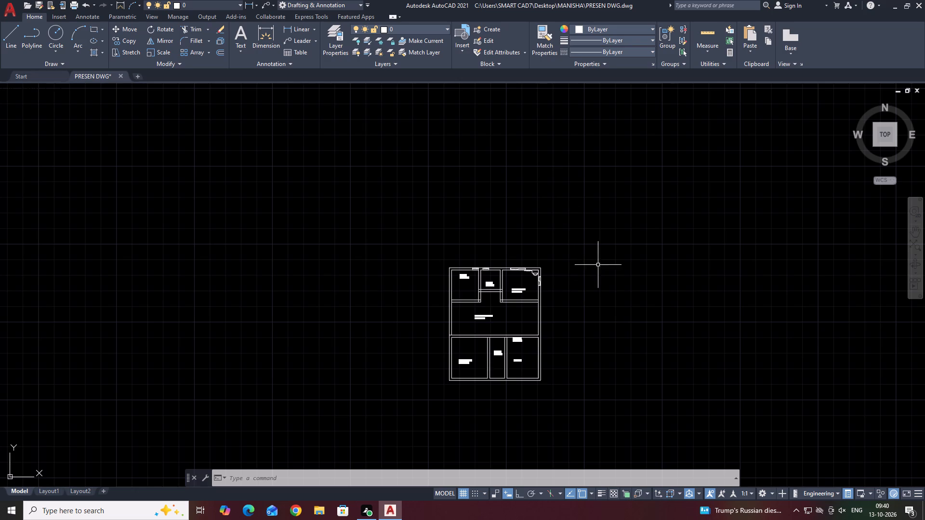
Offset the inner face line of Bed Room 01's left wall 2' into the room.
scroll(479, 280, up, 3)
scroll(530, 264, up, 3)
drag(590, 236, 581, 235)
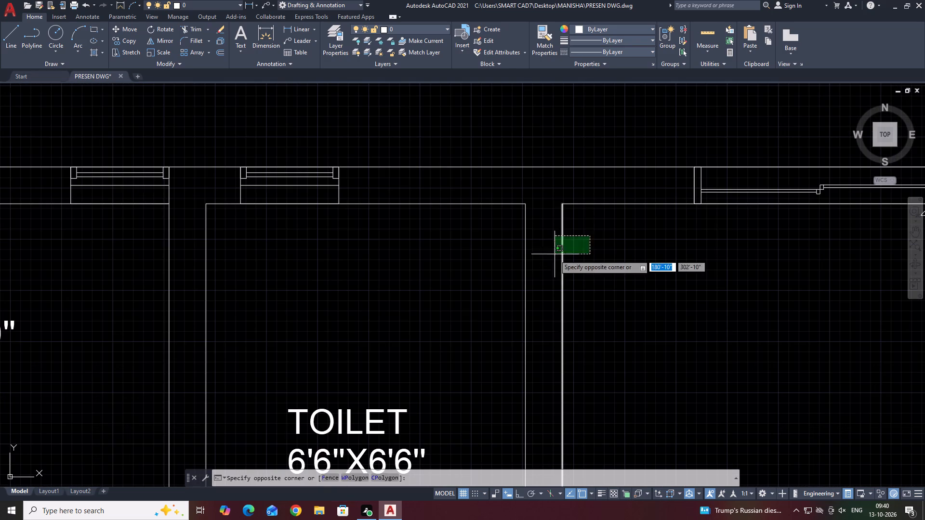
drag(554, 257, 553, 261)
middle_drag(600, 277, 501, 242)
key(o)
key(space)
text(2')
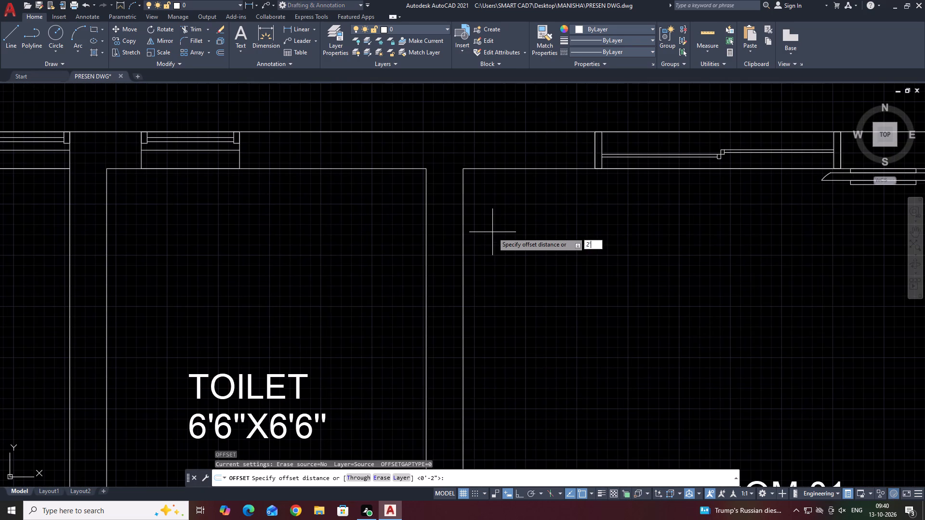
key(space)
click(657, 251)
key(Escape)
Draw a horizontal line from Bed Room 01's left wall face, level with the toilet's lower inner wall face, across to the offset line.
scroll(556, 220, down, 3)
middle_drag(595, 249, 591, 236)
middle_drag(539, 250, 542, 273)
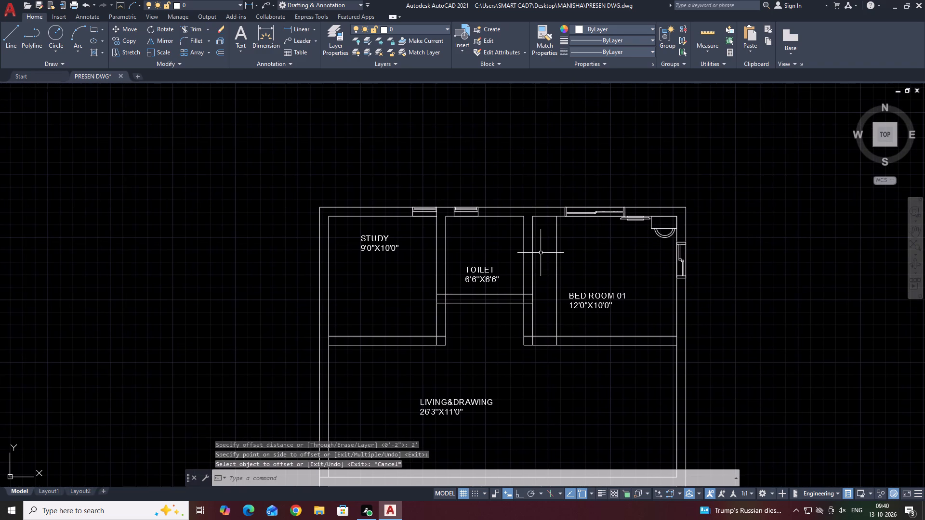
key(l)
key(space)
scroll(529, 321, up, 3)
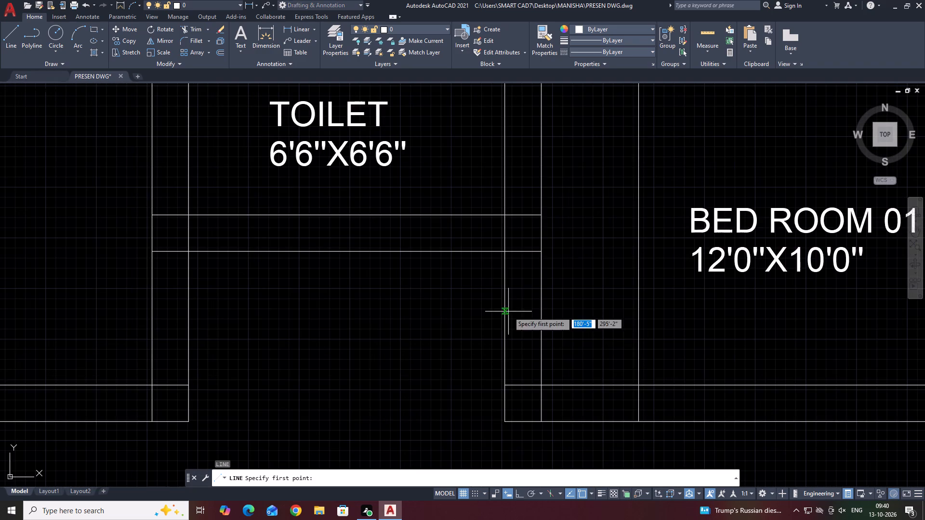
click(539, 211)
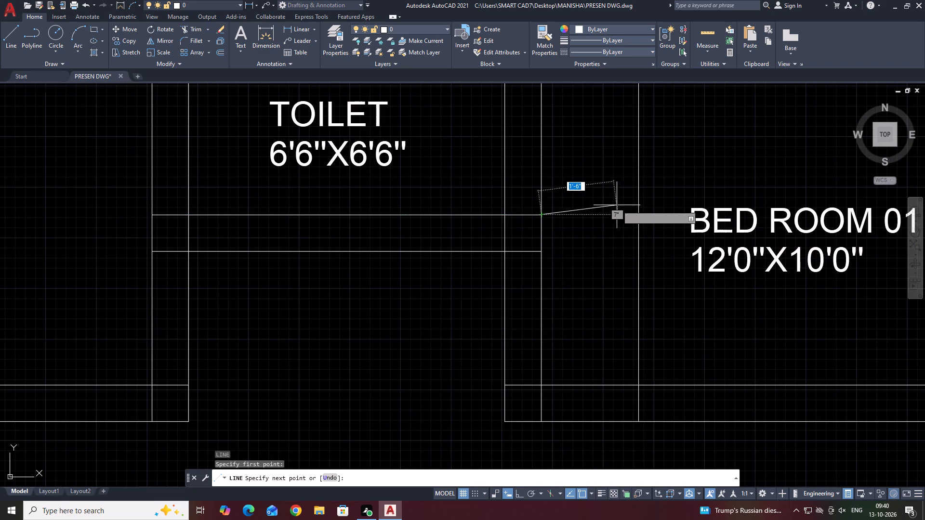
click(639, 214)
key(Escape)
Trim the offset line in Bed Room 01 below the short horizontal line, including its piece inside the bottom wall.
scroll(551, 219, down, 1)
middle_drag(553, 227, 555, 295)
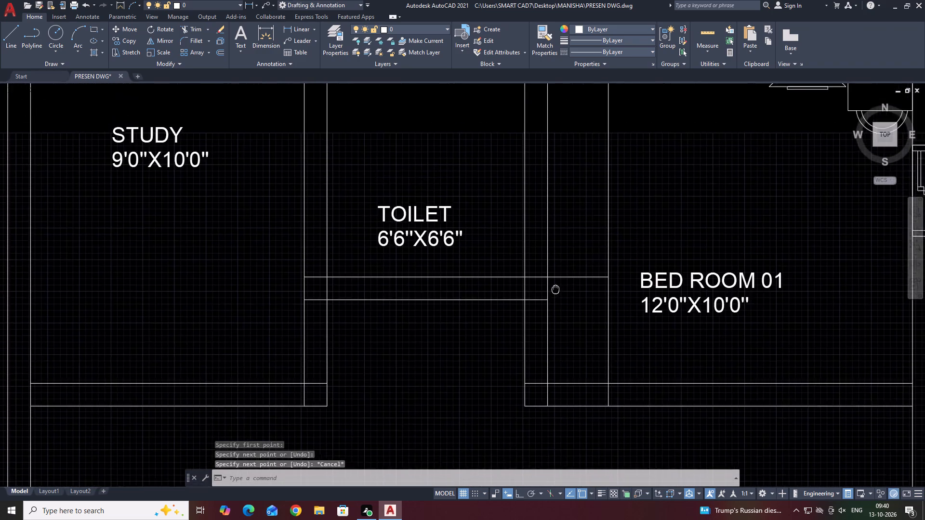
middle_drag(555, 295, 554, 300)
scroll(554, 300, down, 2)
middle_click(554, 300)
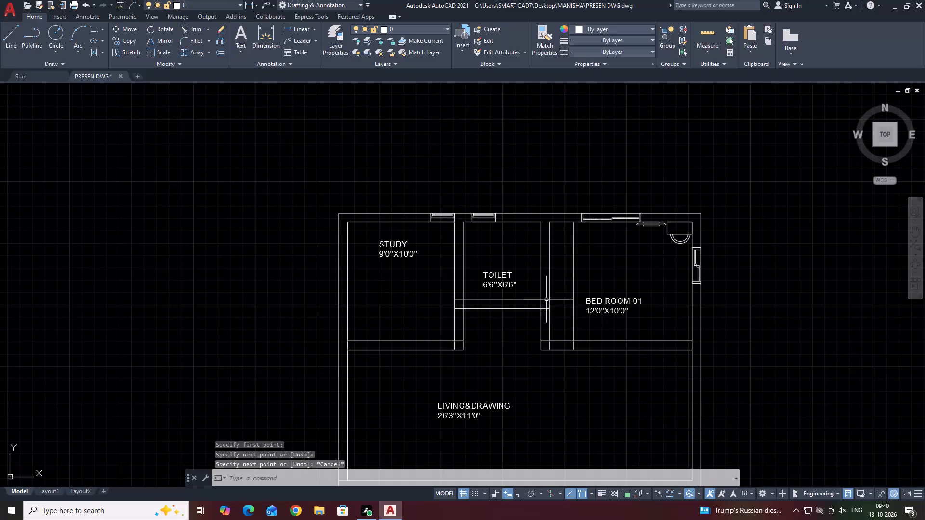
scroll(548, 295, up, 3)
scroll(603, 257, down, 4)
middle_drag(613, 348, 561, 369)
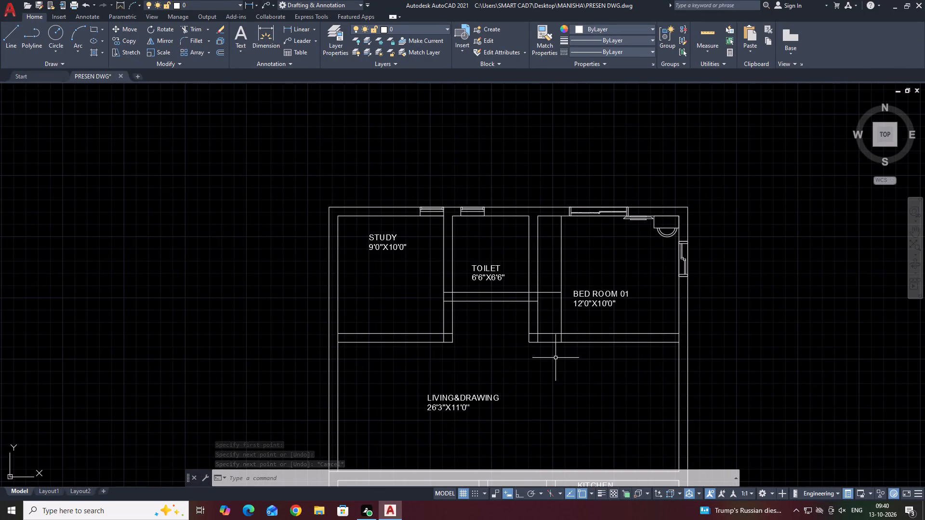
key(t)
key(r)
key(n)
key(Escape)
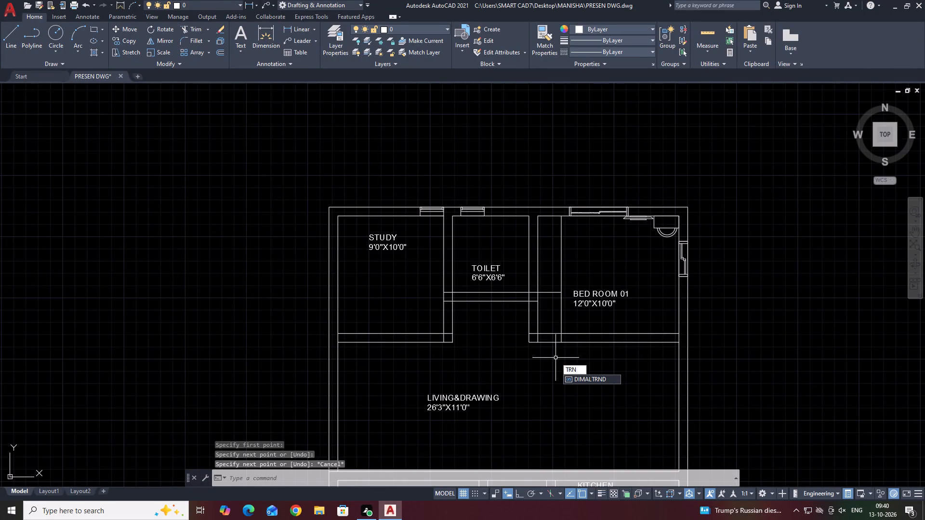
text(TR)
key(space)
scroll(559, 325, up, 2)
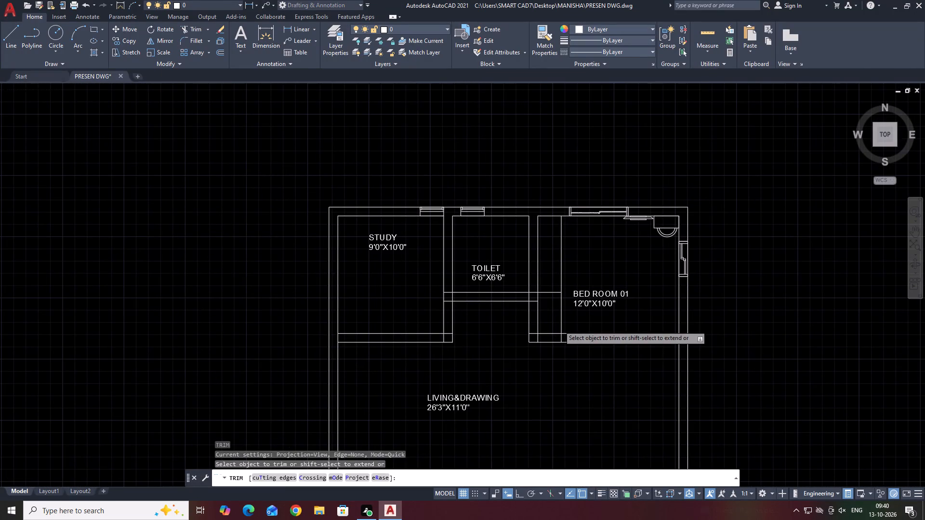
click(573, 297)
click(553, 297)
click(563, 353)
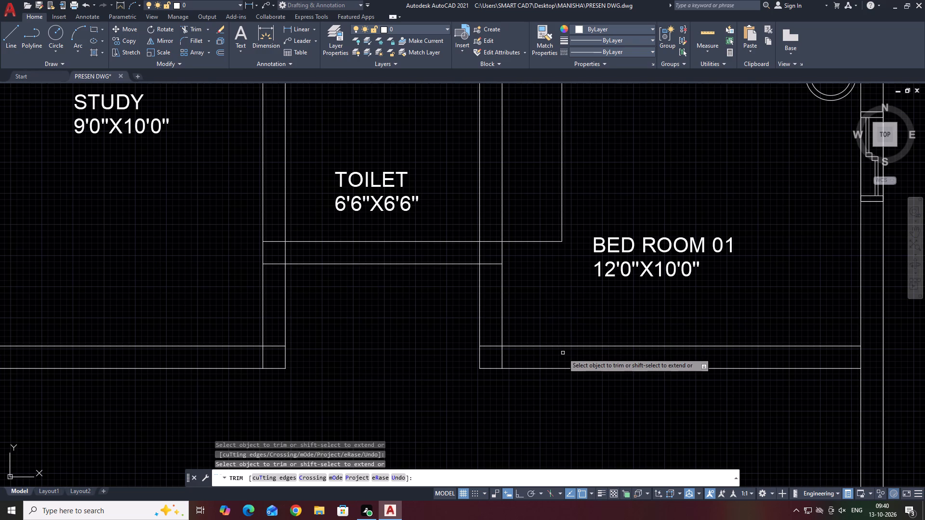
Trim the overlapping wall lines at the junction in Bed Room 01's lower-left corner.
click(486, 337)
click(501, 357)
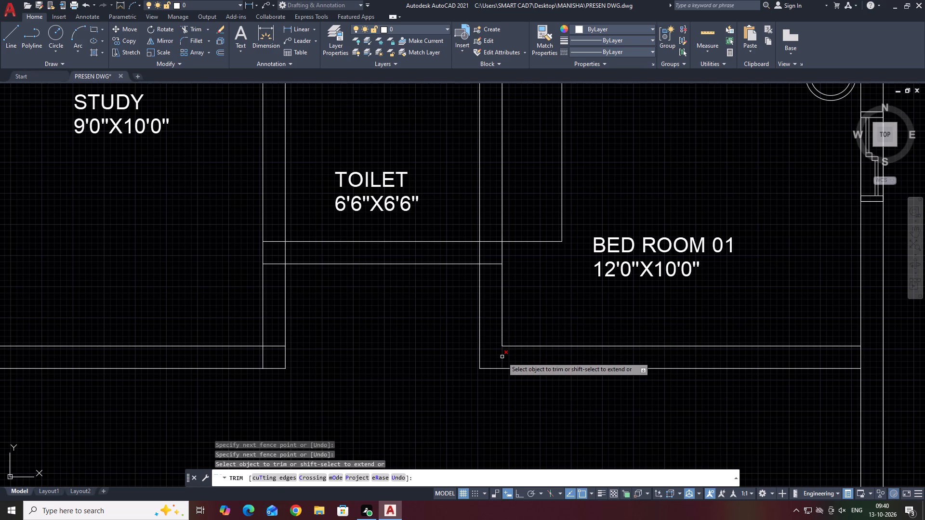
click(502, 357)
middle_drag(518, 302, 522, 323)
key(space)
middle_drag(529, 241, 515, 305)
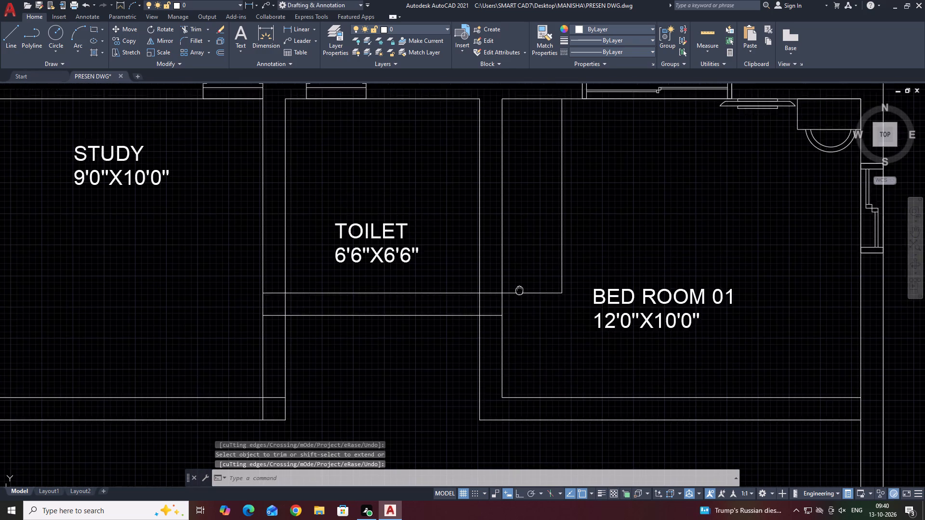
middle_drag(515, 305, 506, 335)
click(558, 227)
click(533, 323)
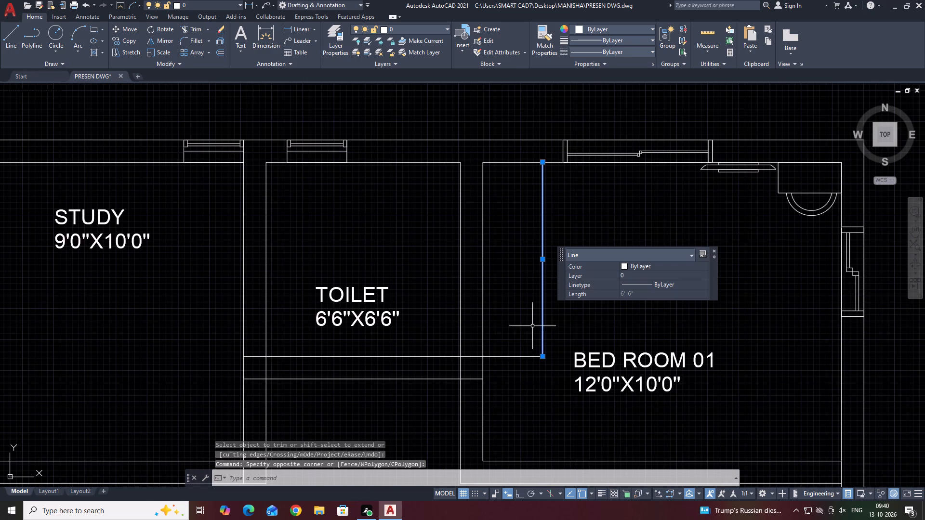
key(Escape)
Draw a rectangle about 2' by 6'-6" over the left-wall unit outline, from Bed Room 01's upper-left inner corner to the outline's opposite corner.
text(RE)
key(c)
key(space)
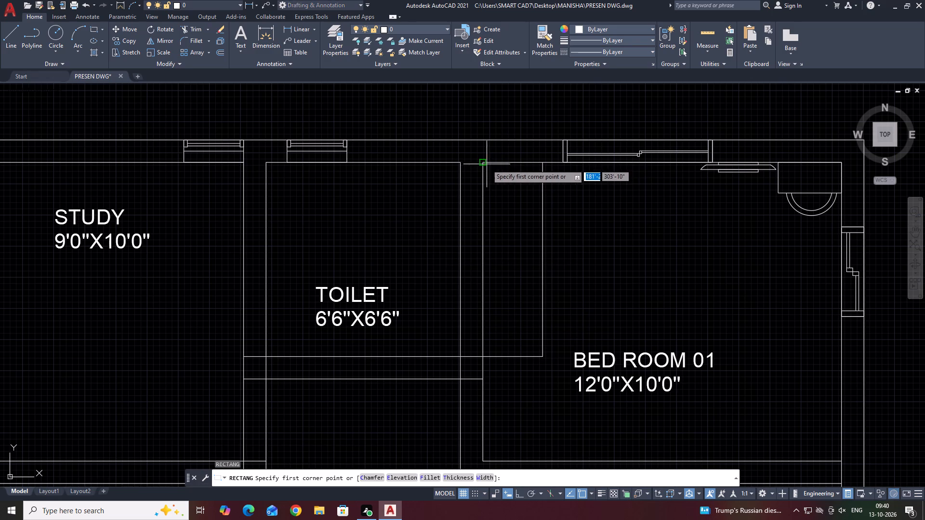
click(483, 161)
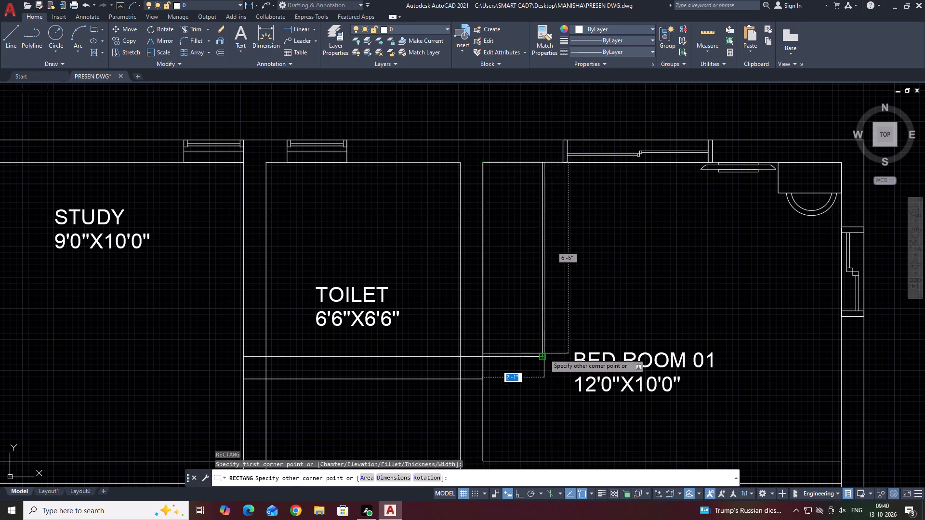
click(542, 356)
key(space)
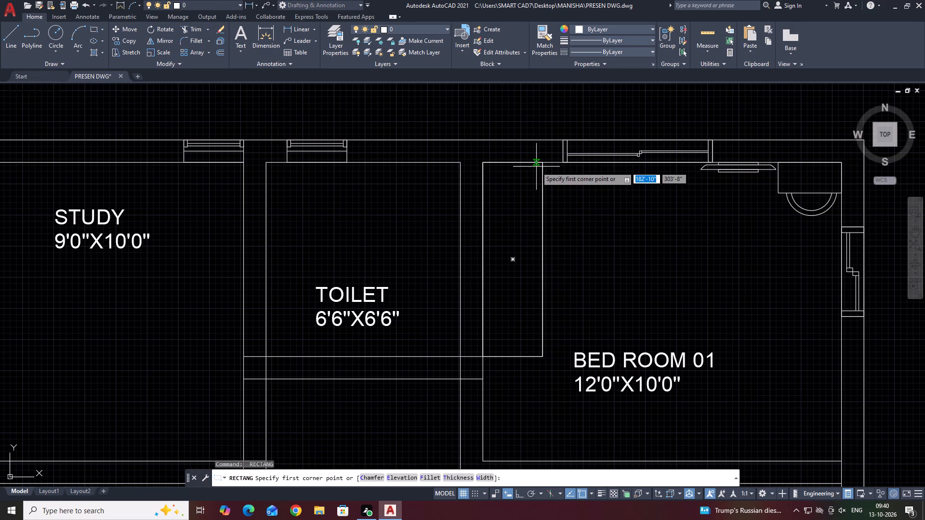
key(space)
key(Escape)
Erase the original vertical offset line and the short horizontal line that duplicate the new rectangle's edges.
click(538, 156)
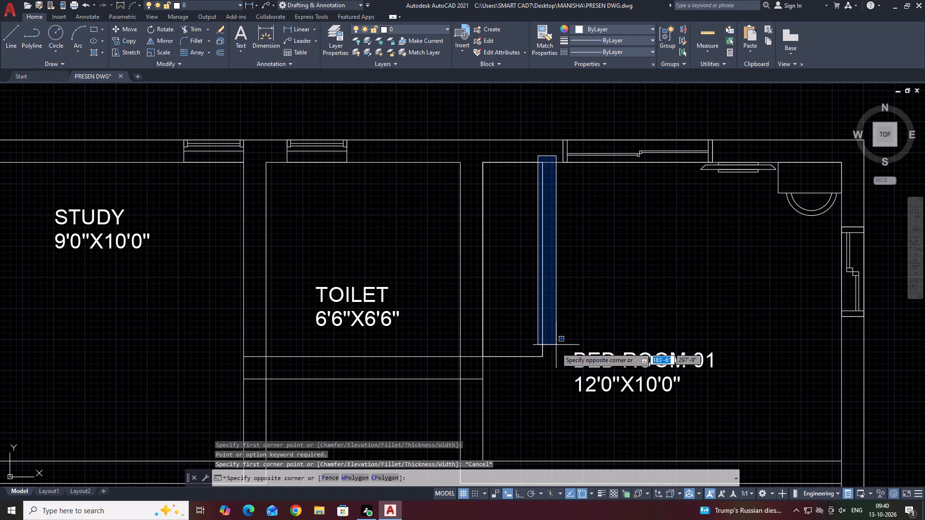
click(558, 382)
key(Delete)
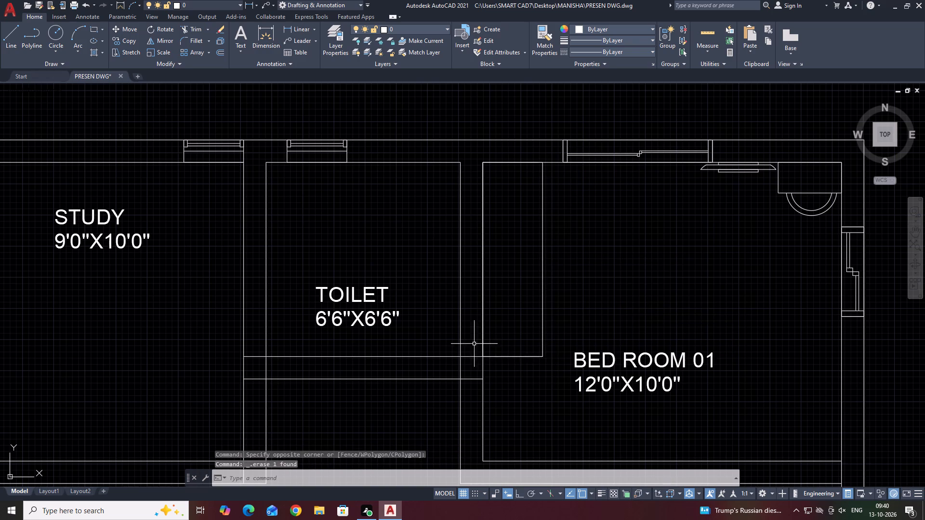
click(474, 343)
click(580, 378)
key(Delete)
Draw a vertical centre line in the left-wall unit, from the midpoint of its top edge to its bottom edge.
middle_drag(525, 308, 600, 381)
key(l)
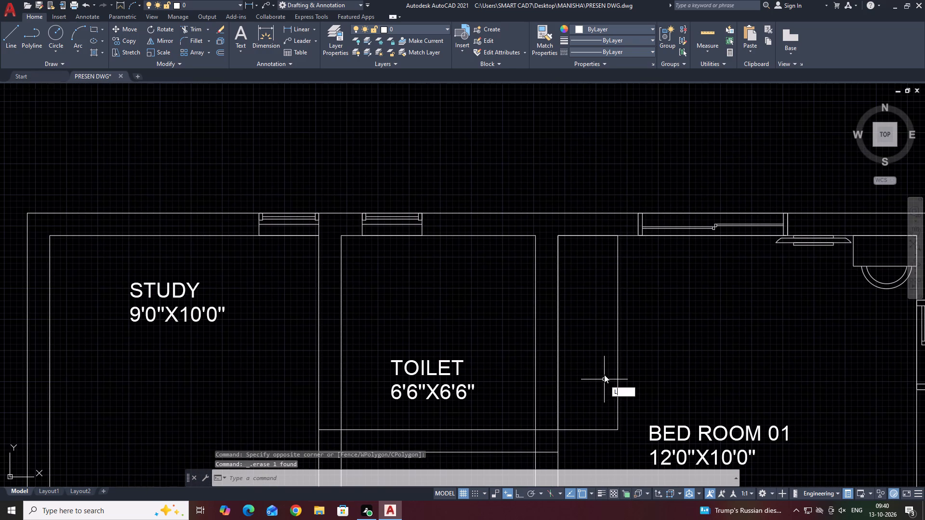
key(space)
click(585, 233)
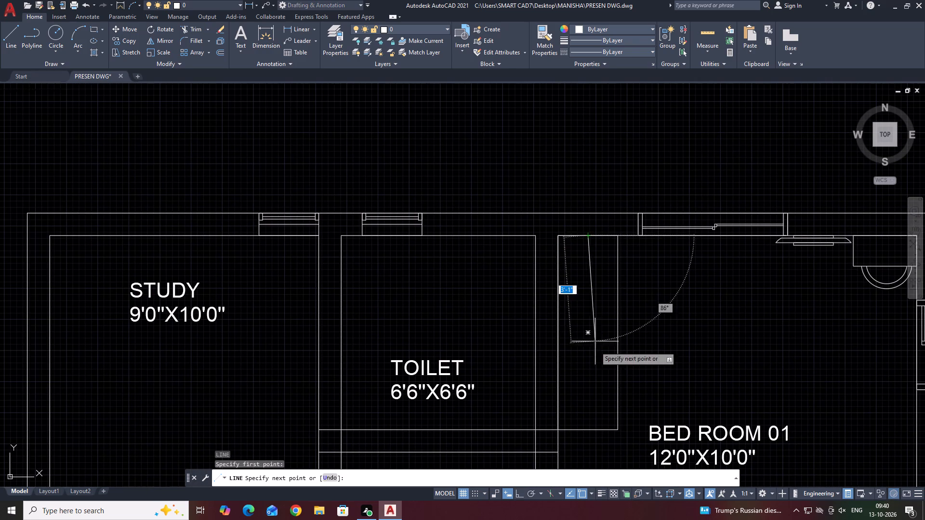
click(587, 432)
key(space)
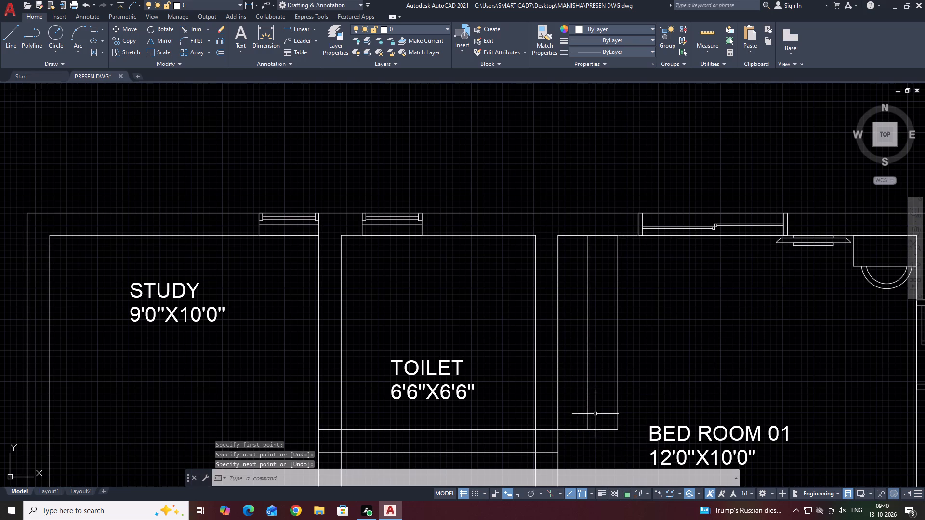
Offset the left-wall unit's vertical centre line 0.5" toward the toilet wall.
click(592, 410)
click(577, 380)
key(o)
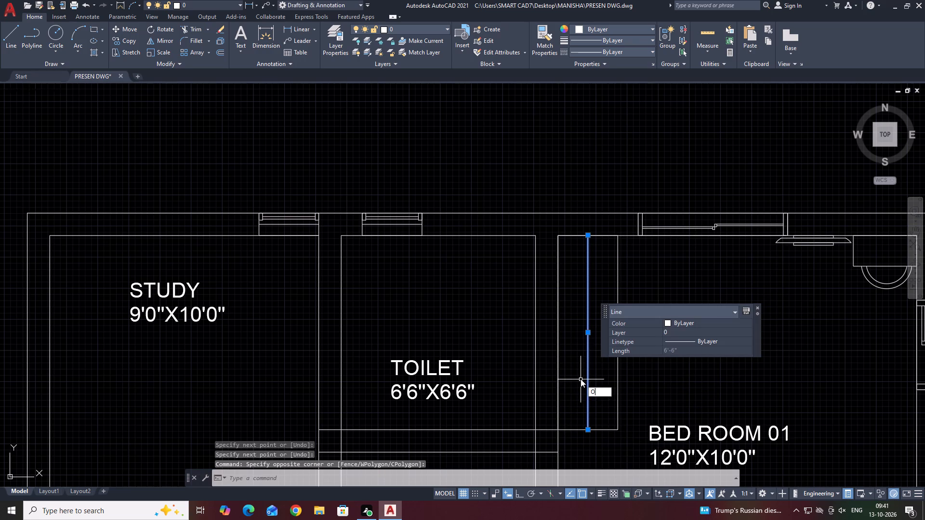
key(space)
key(1)
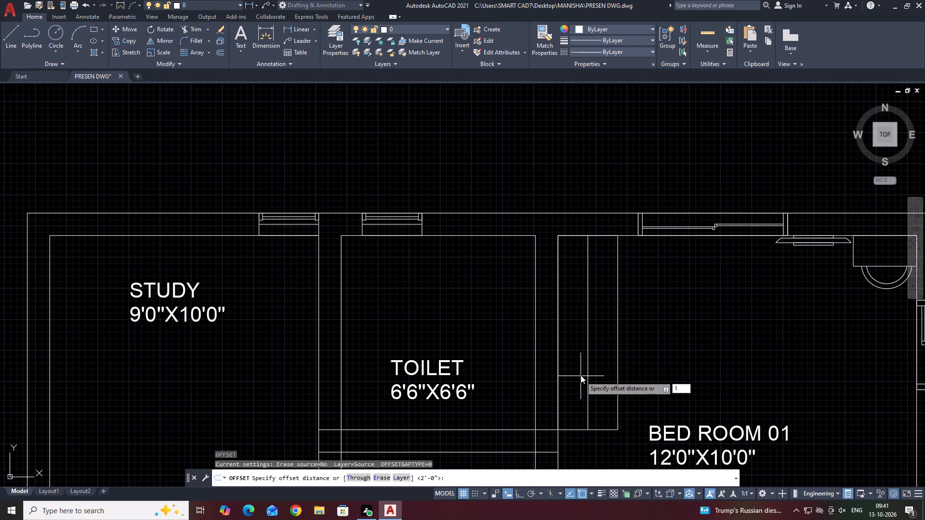
key(BackSpace)
text(0.)
text(2)
key(space)
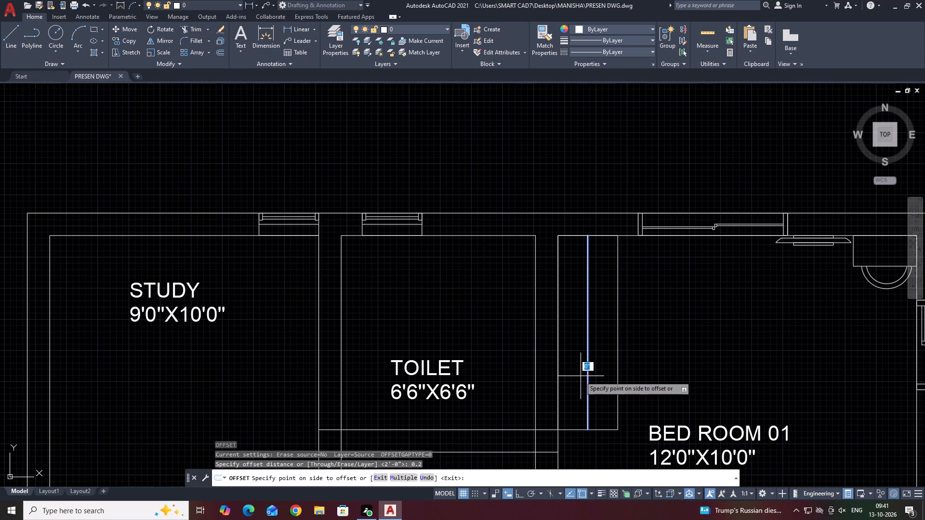
key(BackSpace)
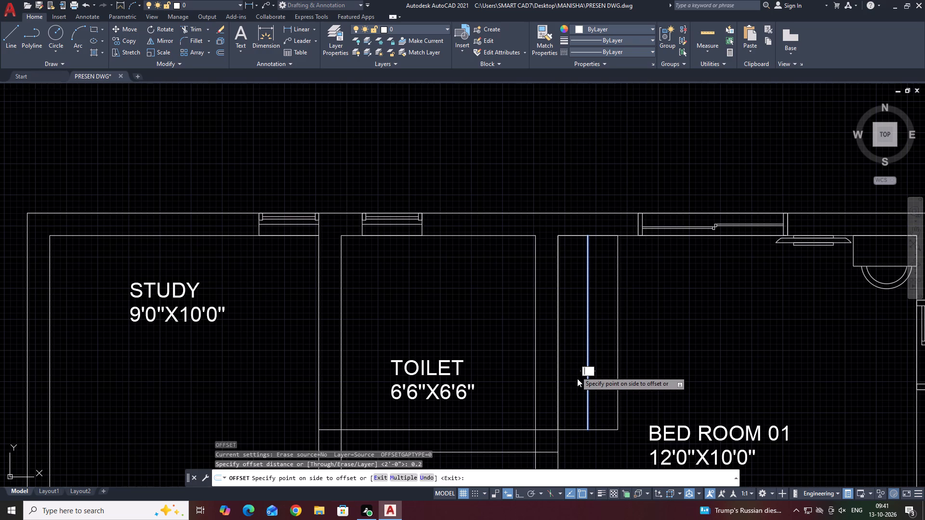
key(0)
key(period)
key(5)
key(space)
scroll(577, 371, up, 3)
click(561, 360)
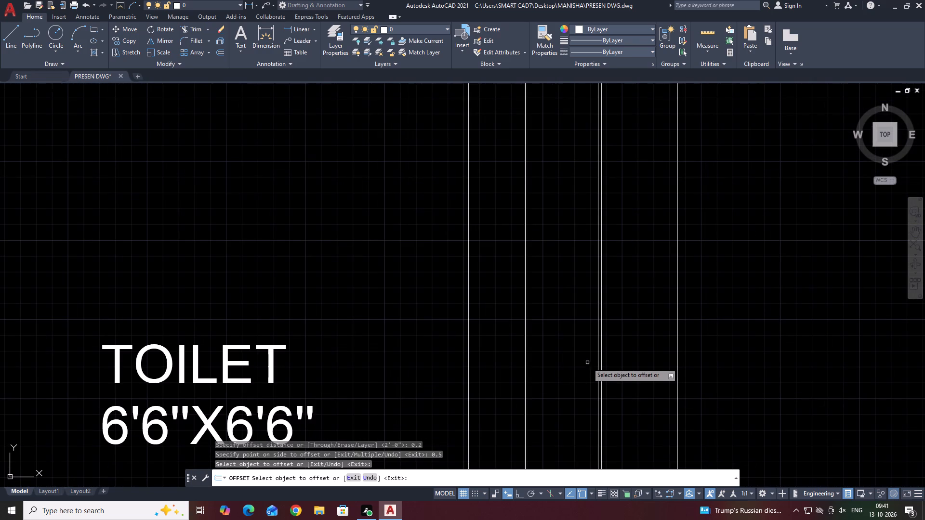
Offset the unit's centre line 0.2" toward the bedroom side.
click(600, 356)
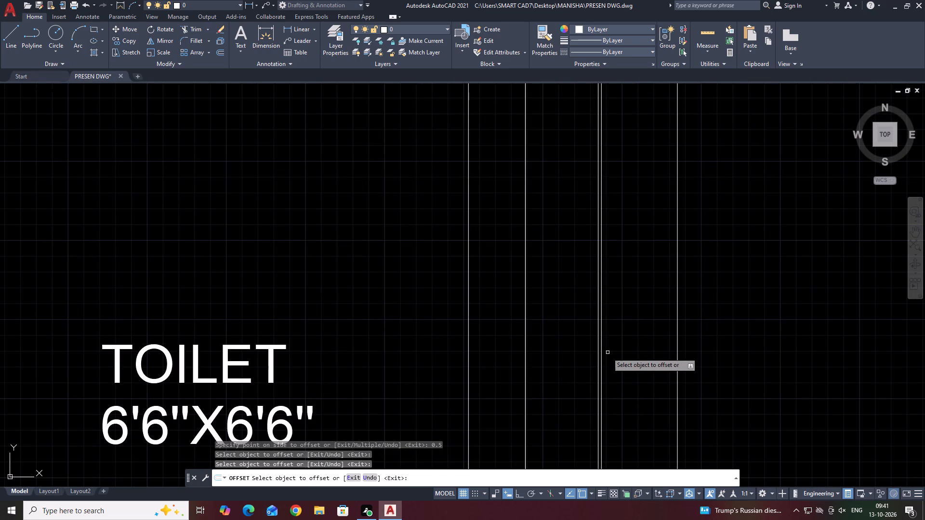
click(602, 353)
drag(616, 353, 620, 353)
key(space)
Using the Through option, offset the 0.2" line and the centre line toward the bedroom side at freehand distances.
scroll(595, 354, up, 4)
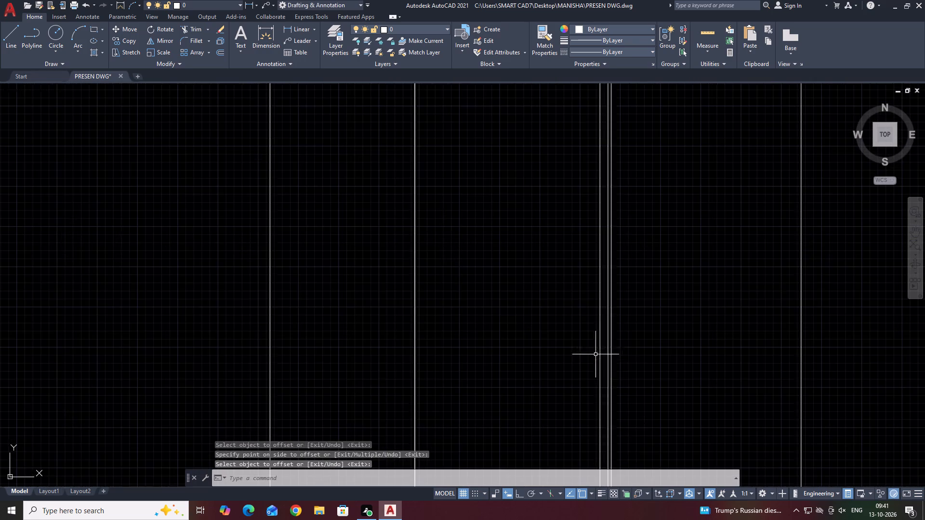
scroll(612, 355, up, 2)
key(space)
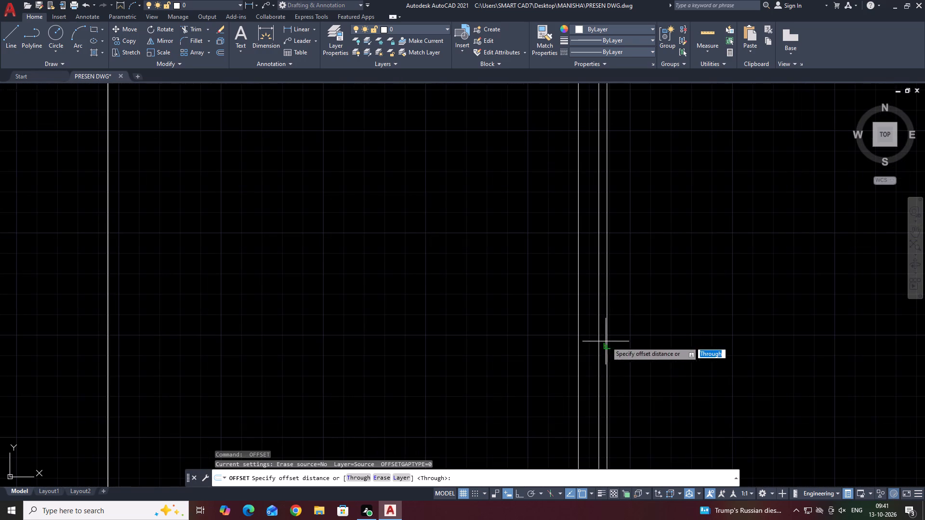
key(space)
click(608, 342)
click(659, 341)
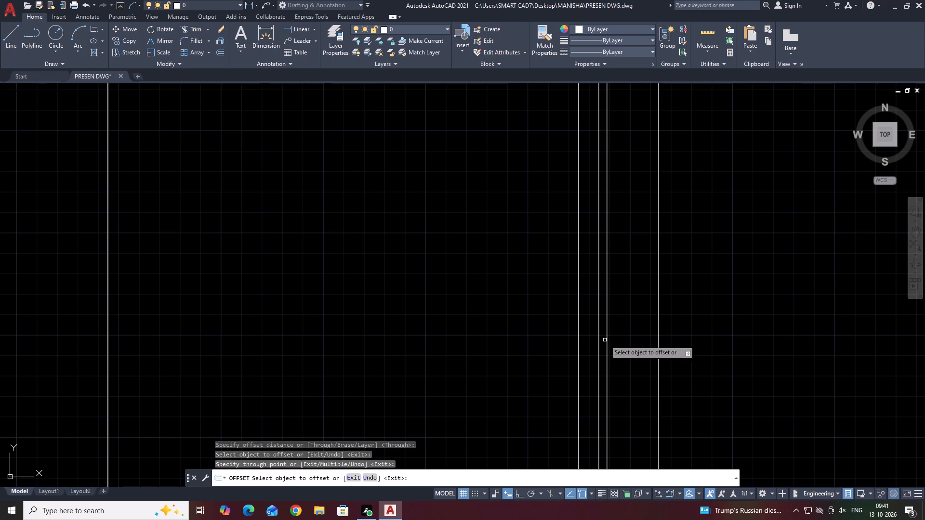
click(598, 337)
click(619, 335)
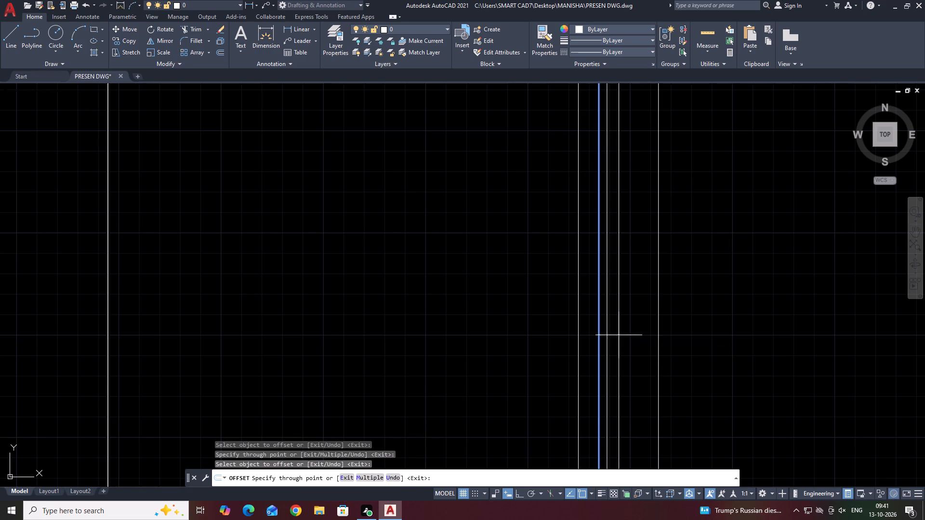
key(Escape)
key(Escape)
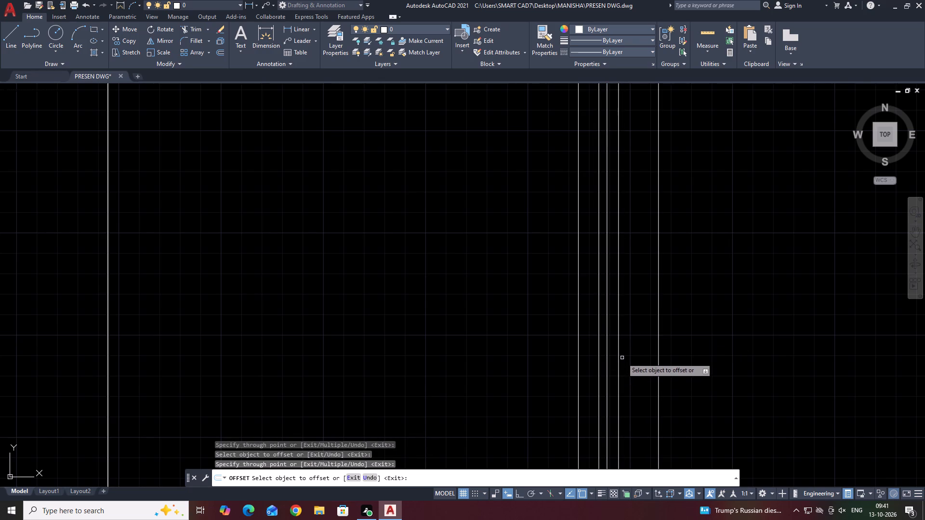
Erase the outermost new offset line, the 0.2" offset line and the original centre line inside the left-wall unit.
click(673, 325)
drag(642, 334, 640, 348)
click(606, 325)
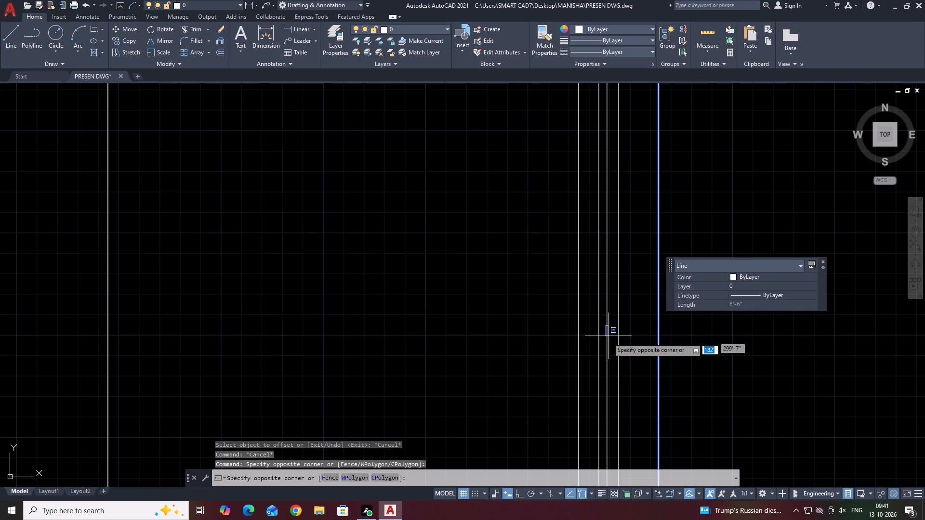
drag(607, 344, 608, 350)
click(609, 339)
click(606, 340)
key(Delete)
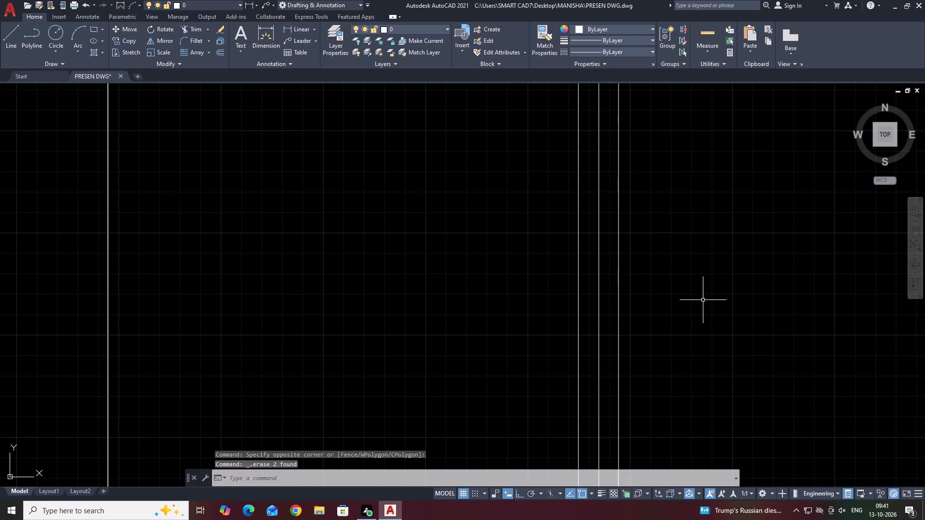
scroll(662, 187, down, 1)
key(Escape)
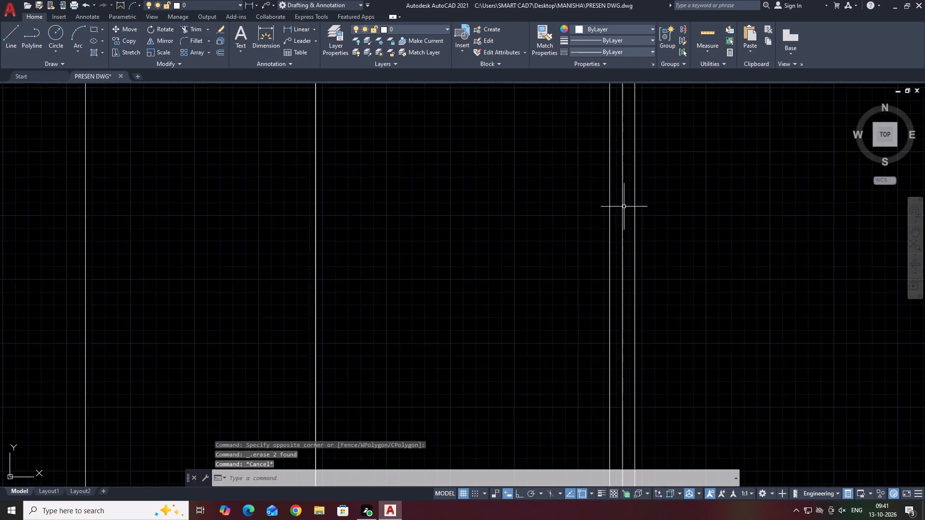
scroll(624, 207, down, 1)
click(619, 215)
middle_drag(612, 231, 590, 258)
scroll(586, 260, down, 1)
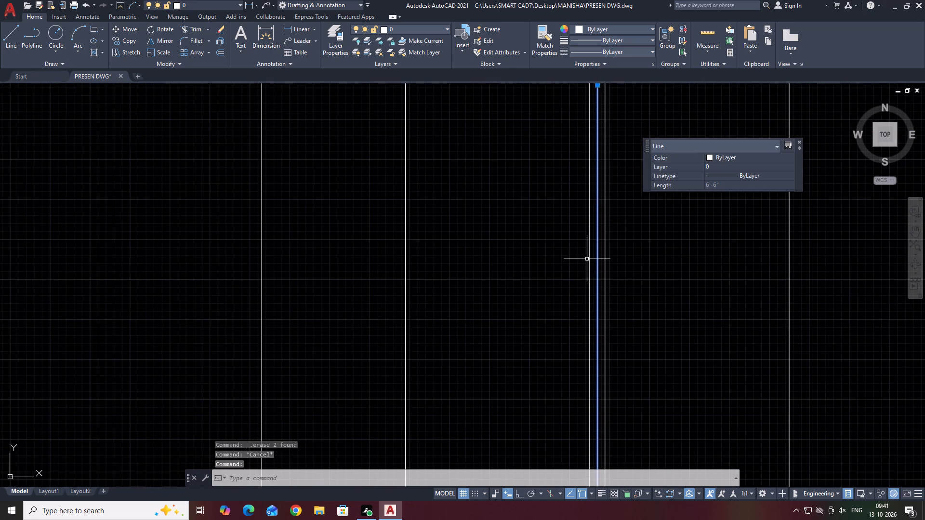
key(Delete)
Draw a thin horizontal rectangle about 1'-10" by 1" just above the unit's bottom edge, crossing the vertical line pair.
scroll(570, 275, down, 4)
middle_drag(581, 306, 534, 247)
scroll(537, 309, up, 2)
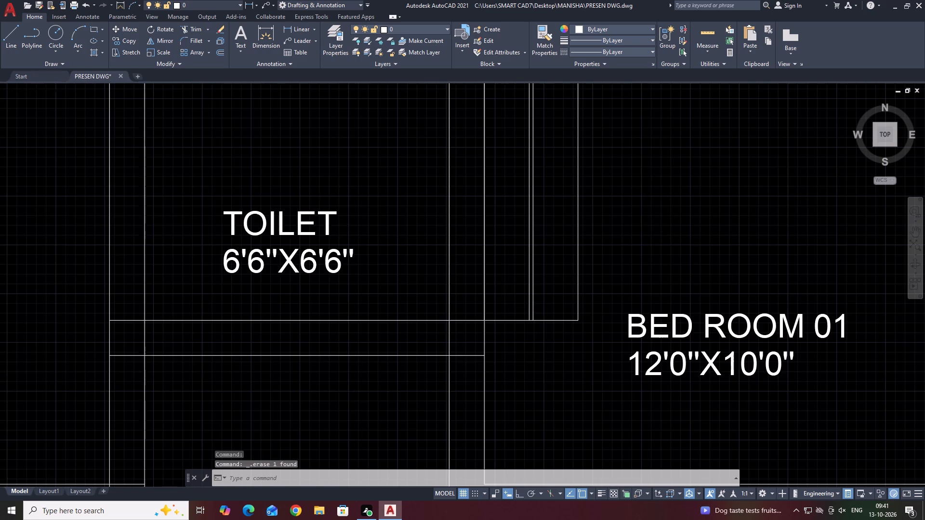
scroll(535, 307, up, 3)
middle_drag(554, 299, 476, 289)
key(r)
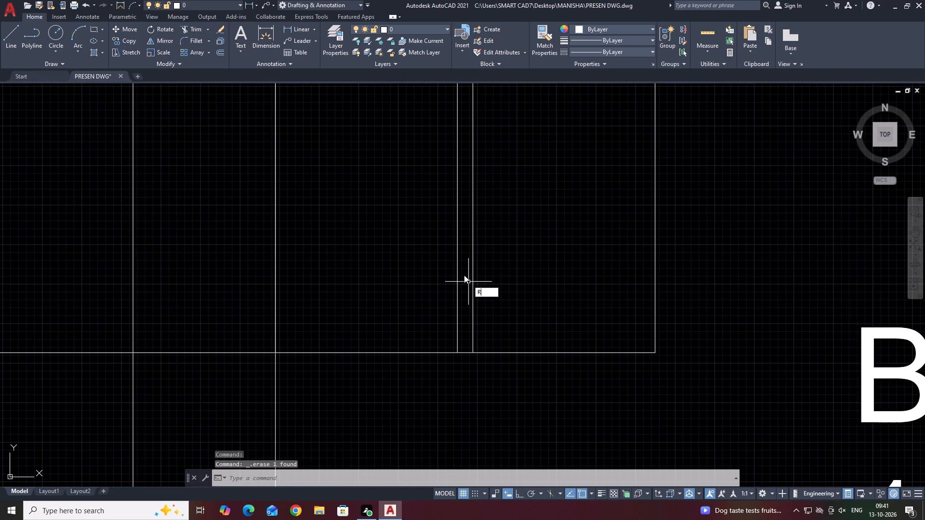
key(e)
key(c)
key(space)
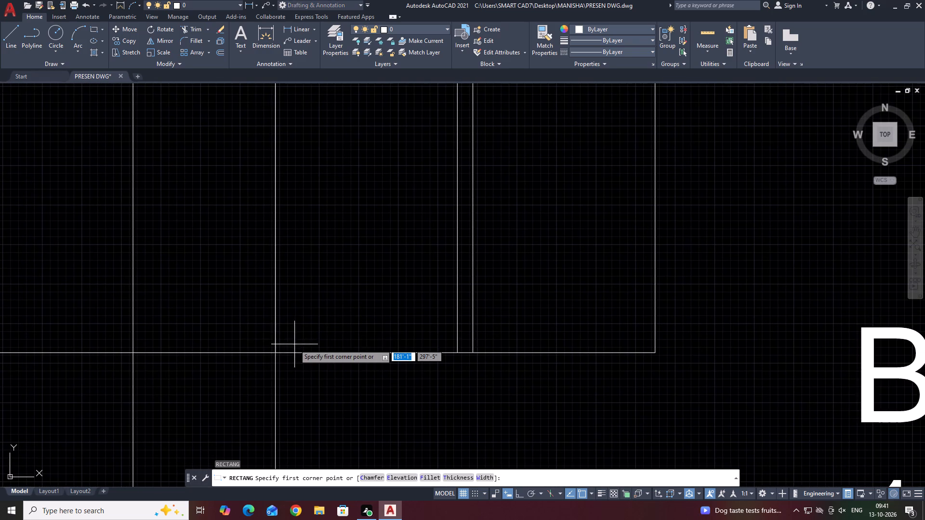
scroll(294, 344, up, 1)
click(287, 340)
scroll(652, 290, down, 2)
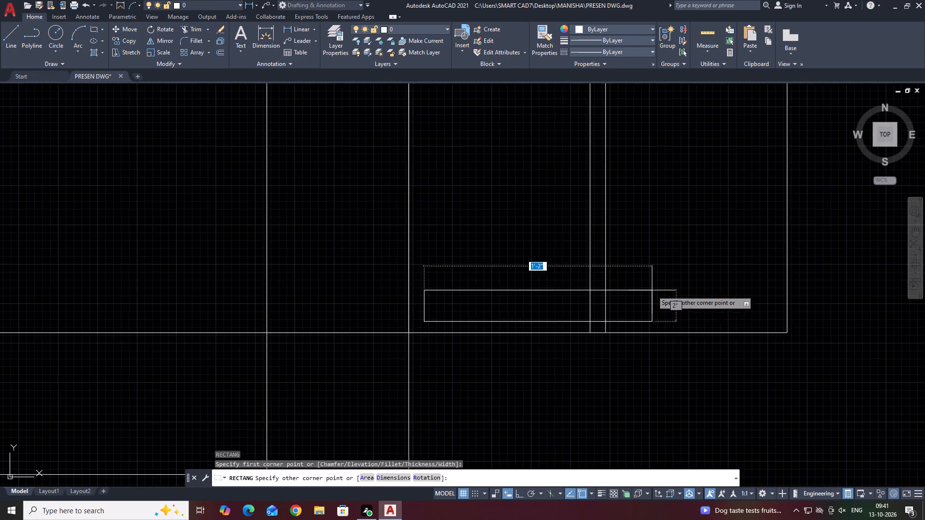
scroll(652, 290, down, 1)
scroll(708, 293, up, 3)
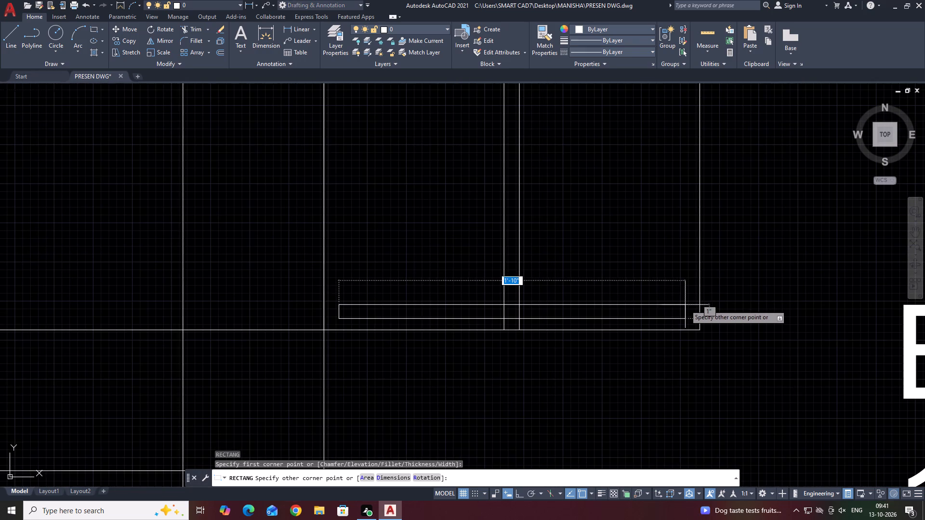
click(686, 305)
middle_drag(515, 323, 491, 336)
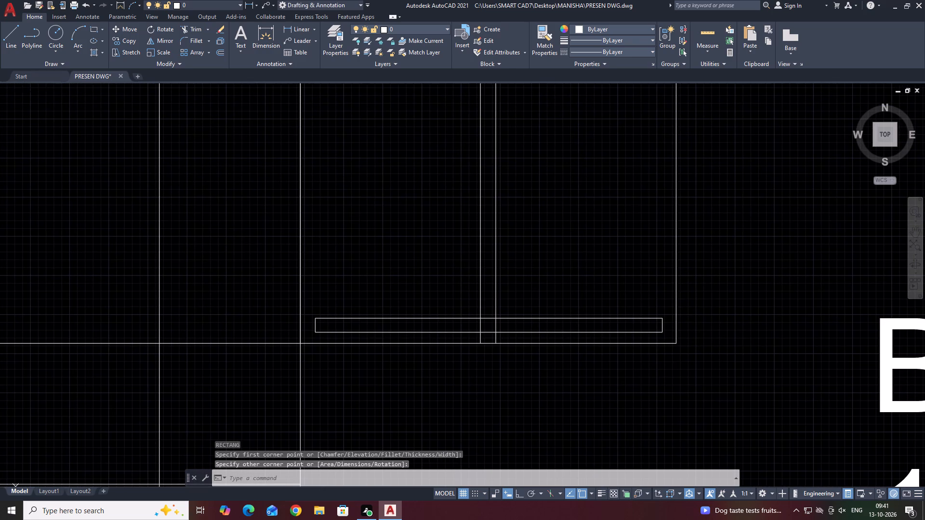
Draw a three-point arc across the right end of the thin rectangle, bulging out to its short edge's midpoint.
key(s)
key(Escape)
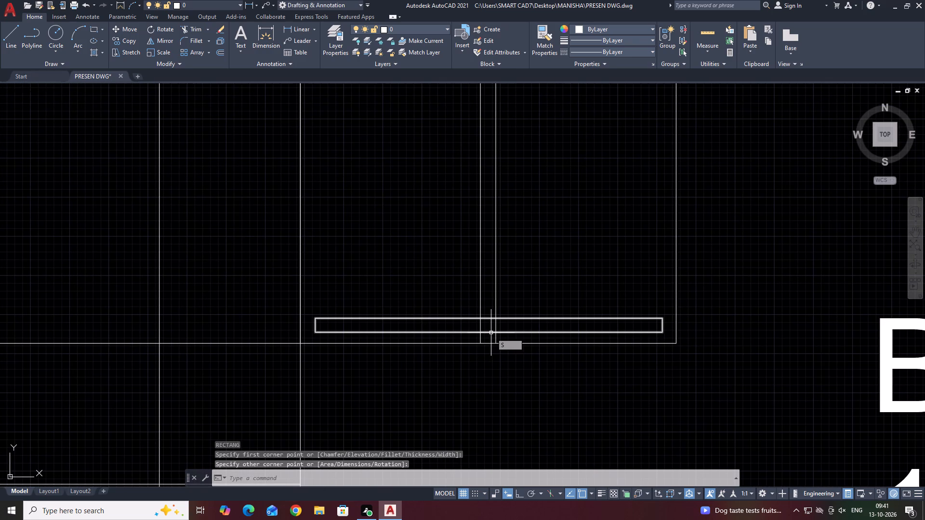
text(A)
key(space)
scroll(627, 320, up, 2)
scroll(677, 317, up, 1)
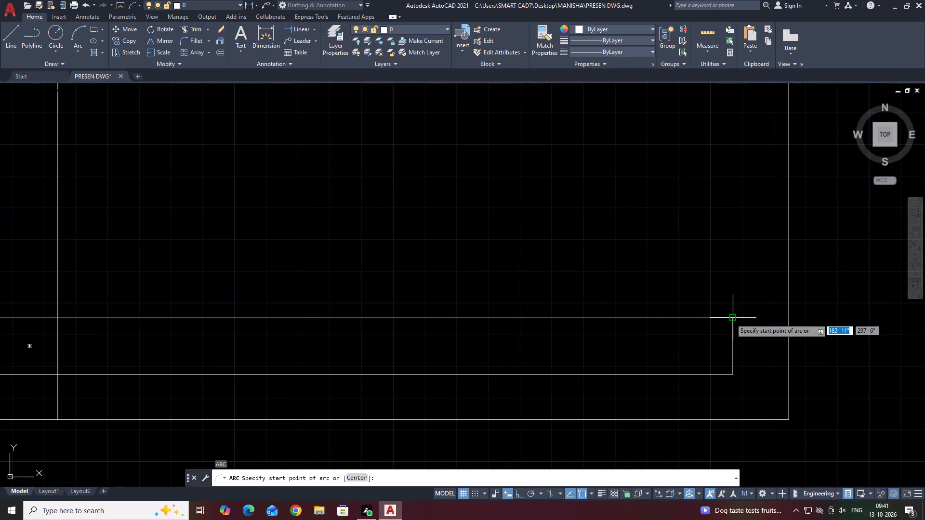
click(711, 318)
click(733, 344)
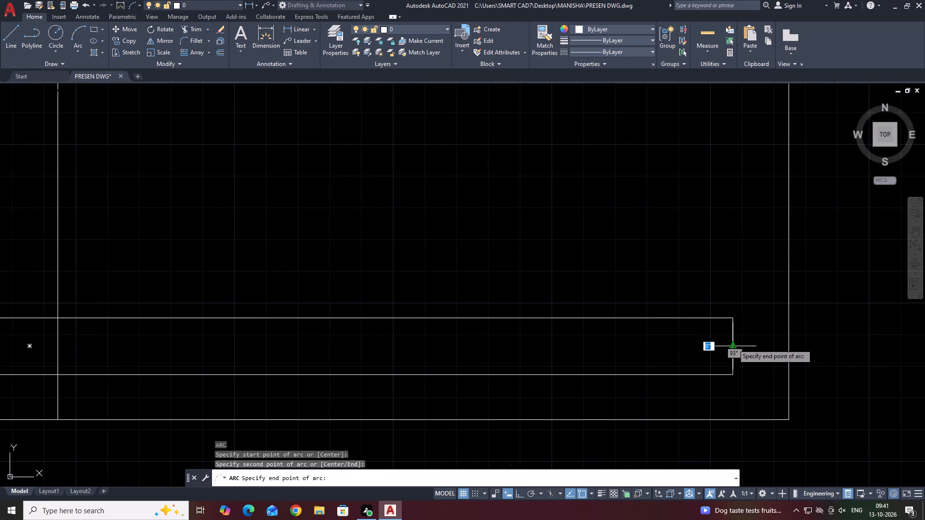
click(715, 374)
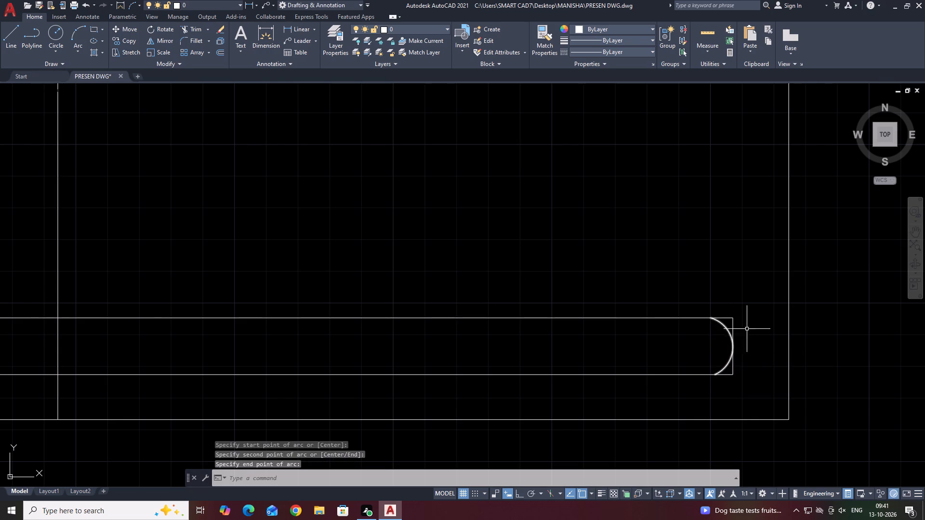
Mirror the end arc about the vertical midline between the line pair onto the rectangle's left end, keeping the source arc.
middle_drag(761, 331, 716, 309)
scroll(685, 306, up, 2)
click(678, 304)
drag(639, 329, 641, 334)
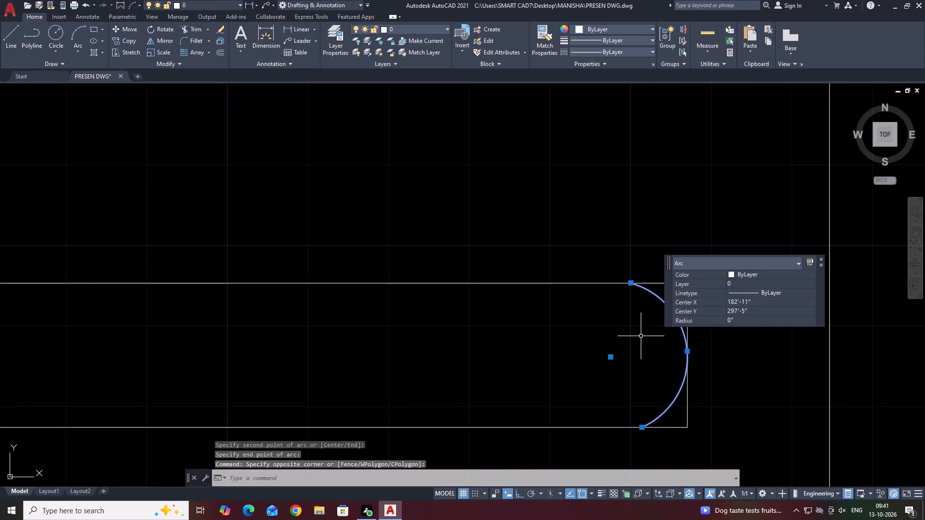
scroll(641, 336, down, 4)
middle_drag(646, 359, 648, 371)
key(m)
key(i)
key(space)
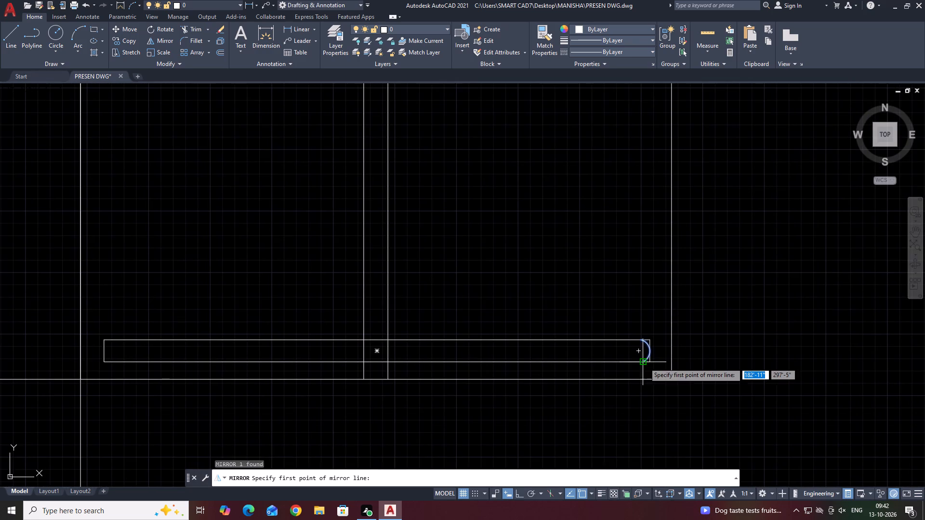
scroll(644, 360, down, 5)
scroll(568, 351, up, 4)
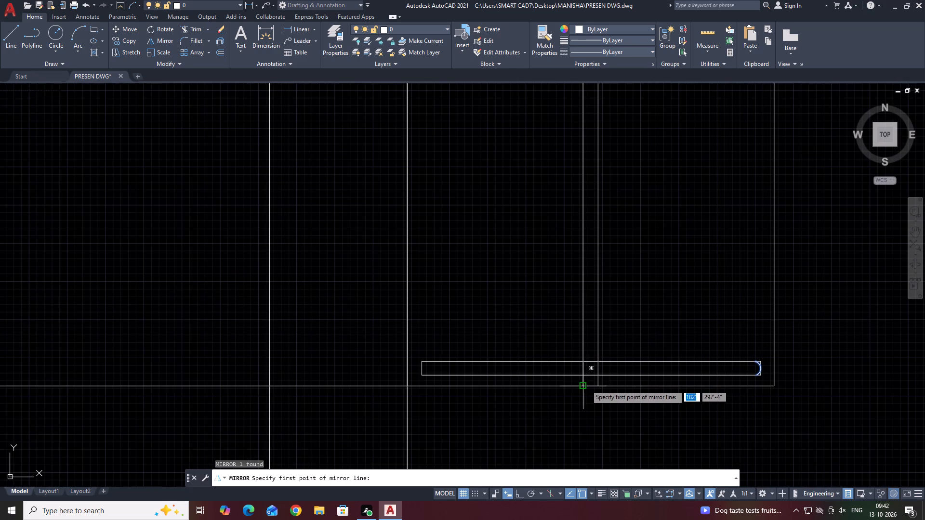
click(591, 389)
click(590, 364)
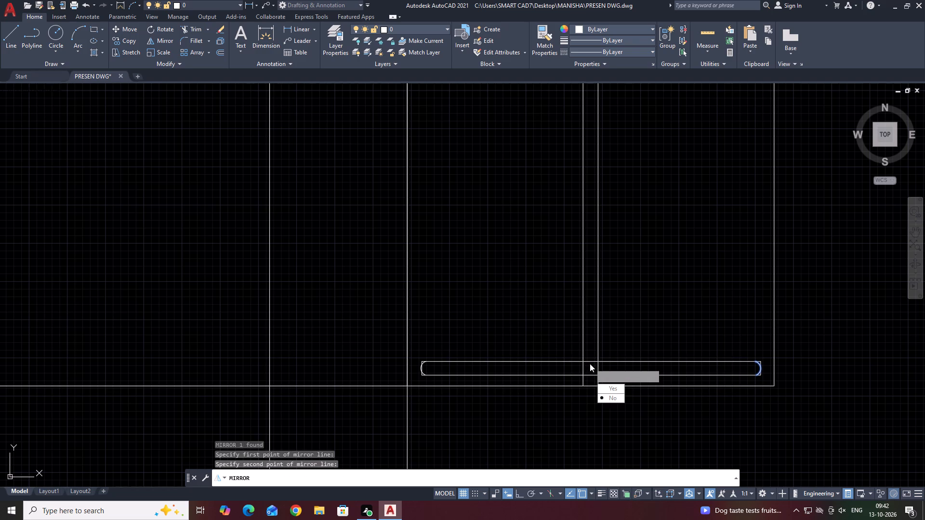
drag(616, 398, 591, 364)
Trim the rectangle's short edge and corner pieces around the arc at its left end.
scroll(476, 374, up, 3)
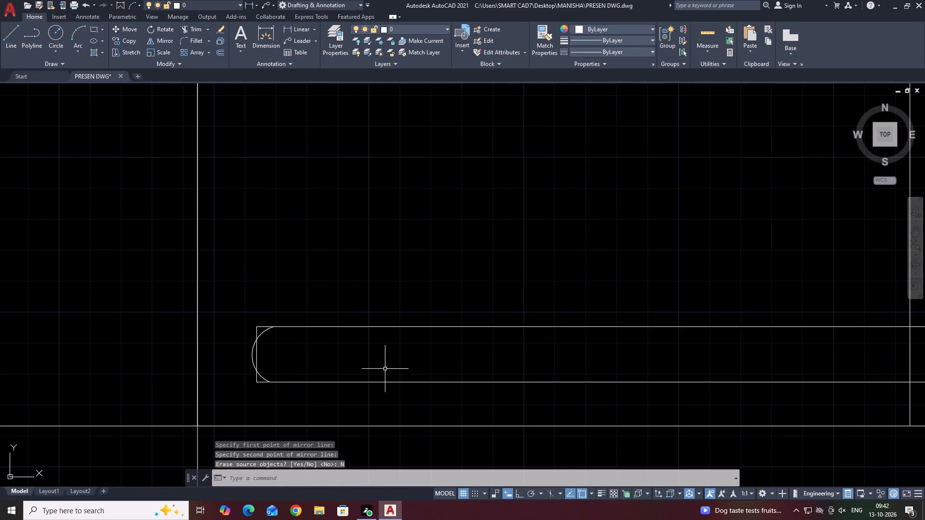
middle_drag(242, 341, 579, 309)
text(TR)
key(space)
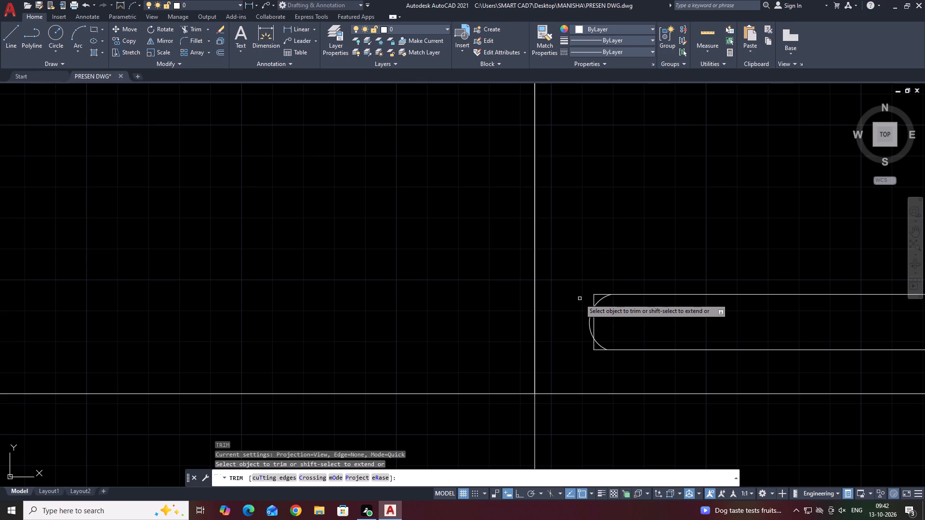
scroll(598, 298, up, 2)
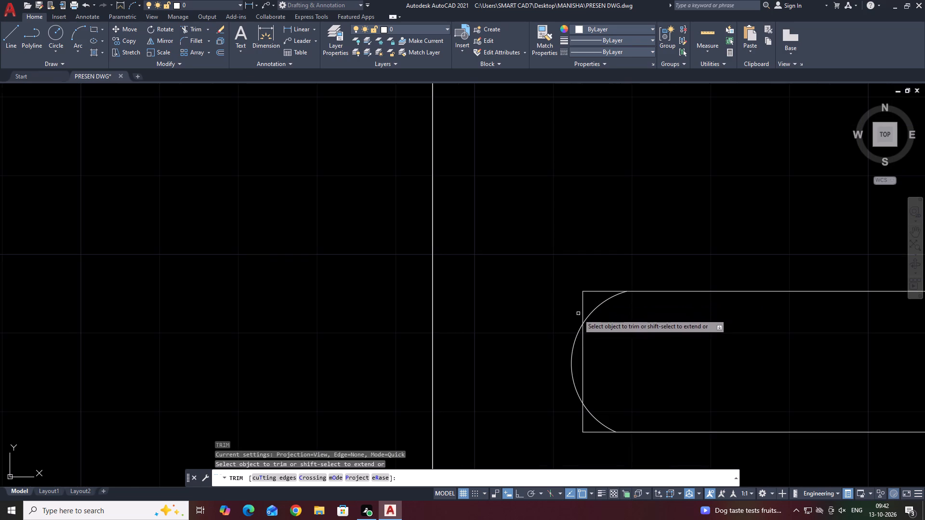
drag(578, 314, 584, 308)
click(608, 280)
click(583, 339)
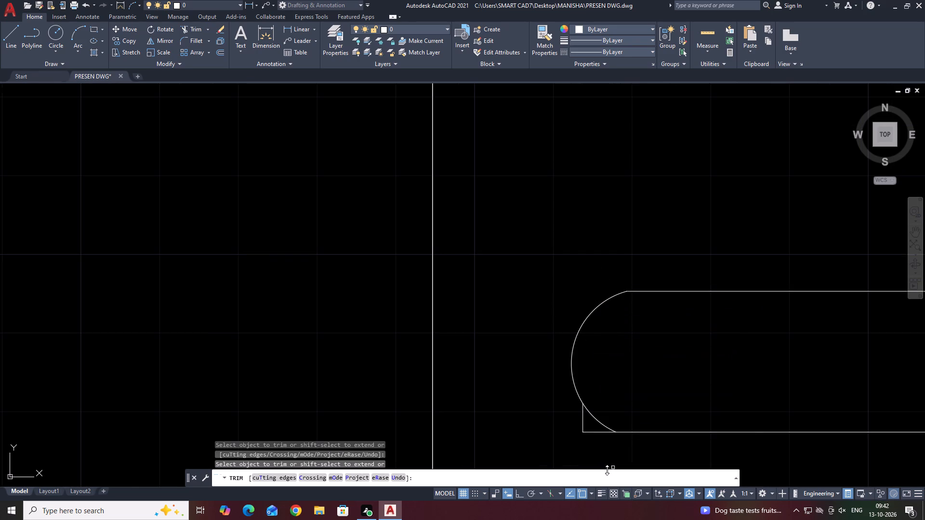
drag(580, 416, 598, 431)
click(604, 440)
click(595, 429)
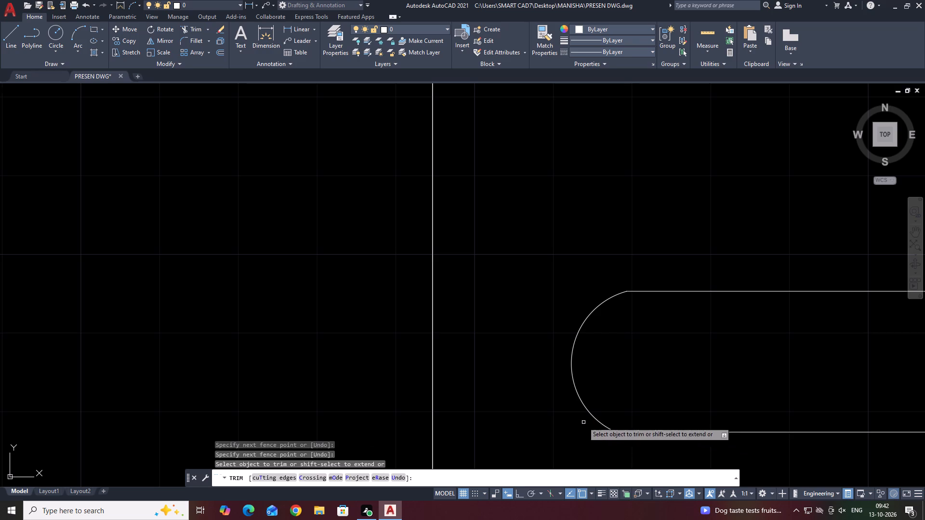
right_click(557, 243)
click(618, 256)
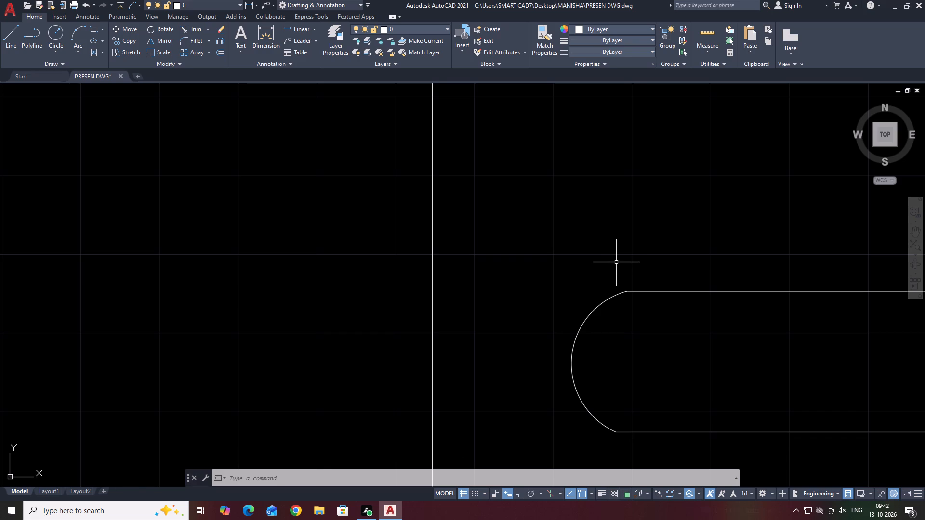
Trim the rectangle's upper and lower corner pieces outside the arc at its right end.
scroll(616, 262, up, 1)
scroll(516, 236, down, 9)
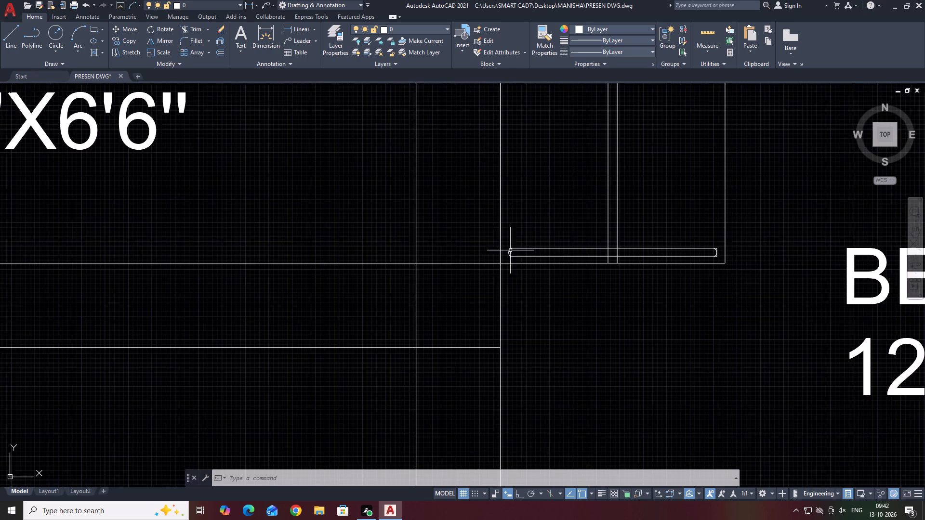
middle_drag(771, 273, 632, 254)
middle_drag(672, 299, 593, 283)
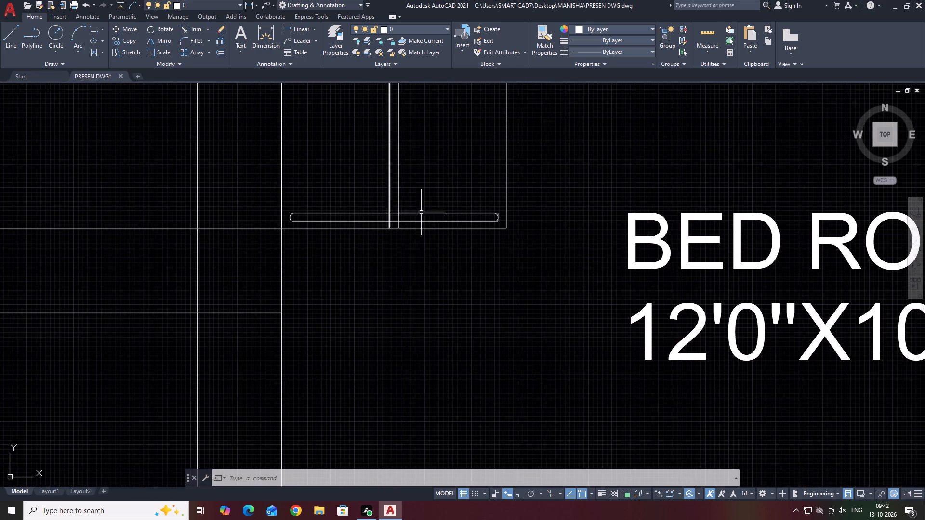
scroll(488, 184, up, 3)
click(196, 27)
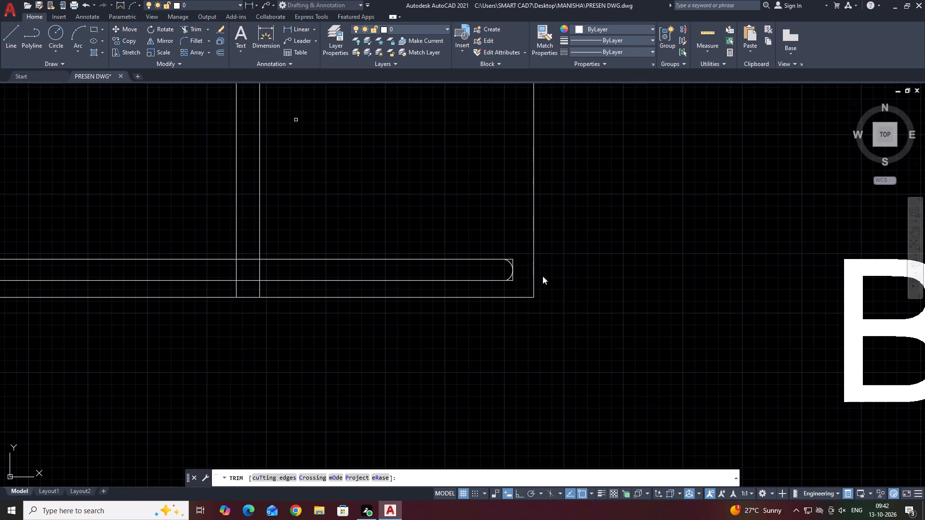
scroll(511, 256, up, 5)
click(489, 254)
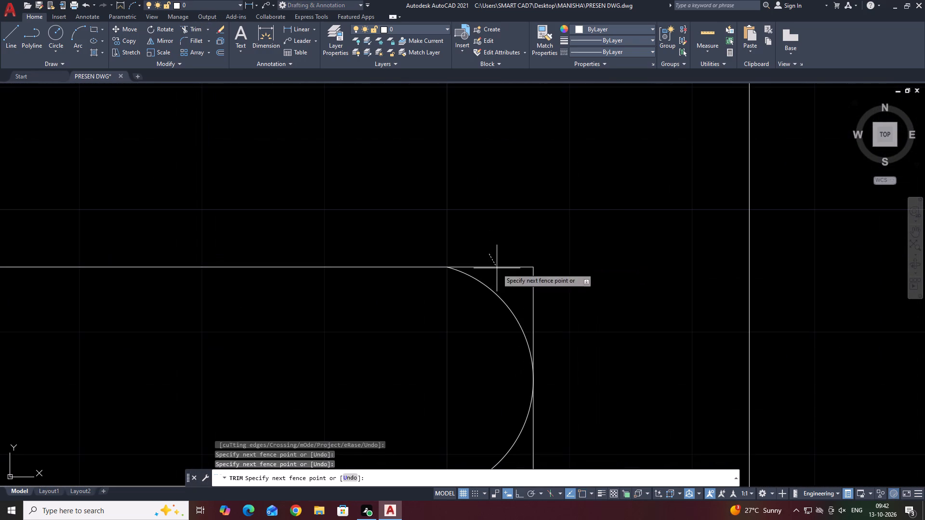
click(546, 318)
scroll(551, 326, down, 4)
scroll(543, 365, up, 4)
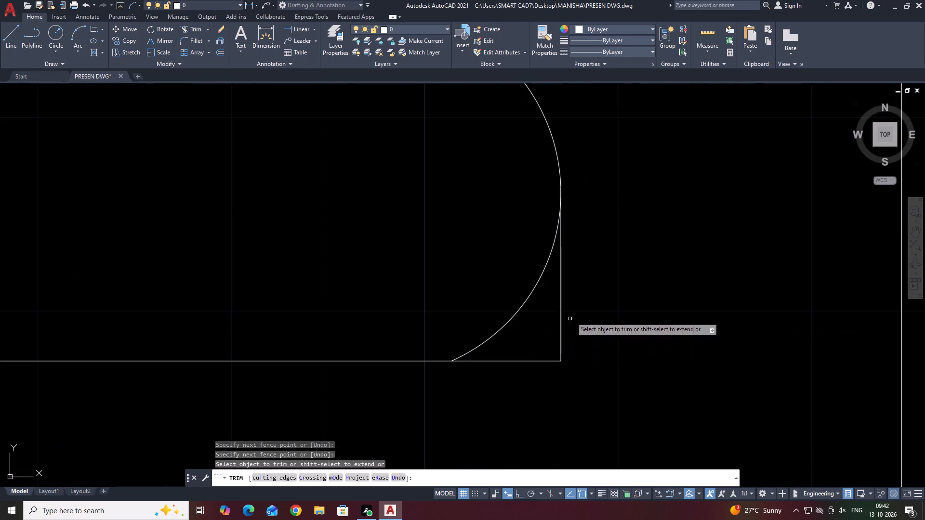
click(586, 300)
click(513, 373)
Trim the remaining sliver of the rectangle's short edge beside the right-end arc.
scroll(573, 197, up, 3)
scroll(534, 190, up, 3)
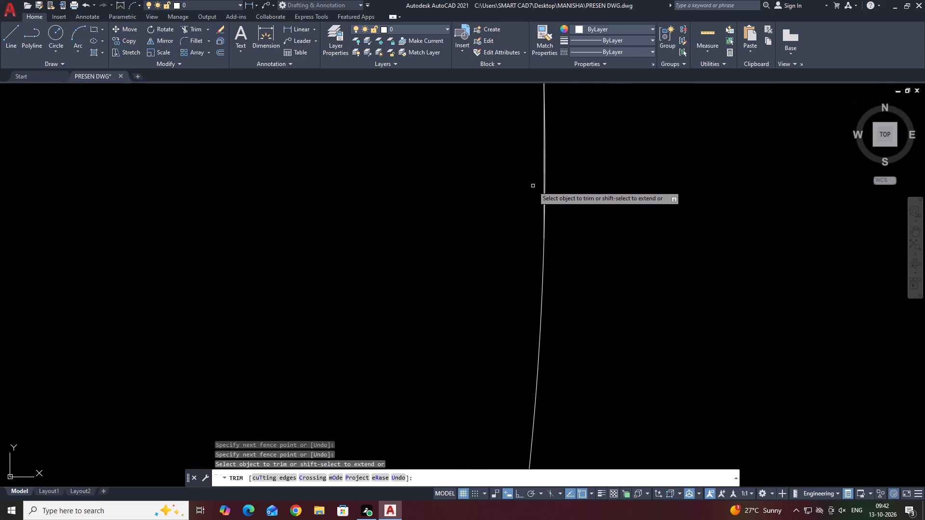
scroll(537, 176, up, 4)
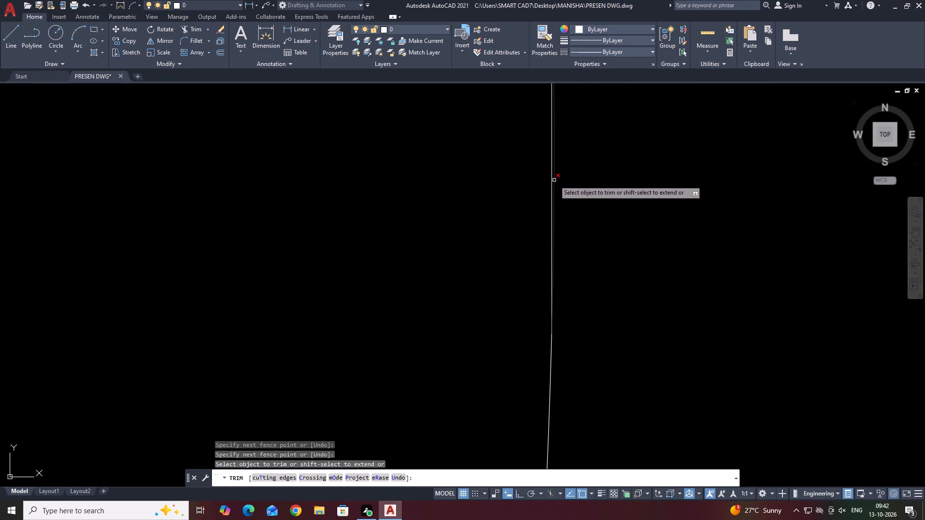
click(554, 180)
scroll(585, 219, down, 15)
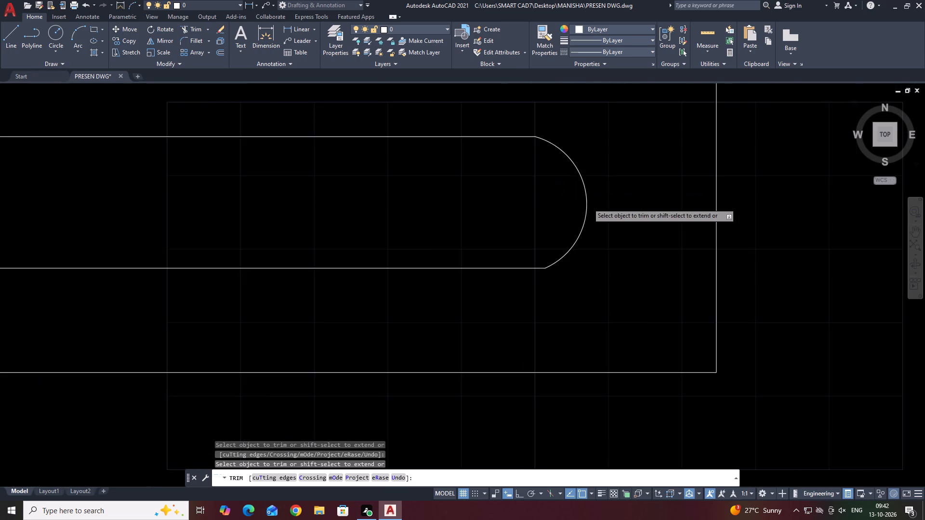
scroll(588, 203, down, 4)
right_click(549, 157)
click(574, 172)
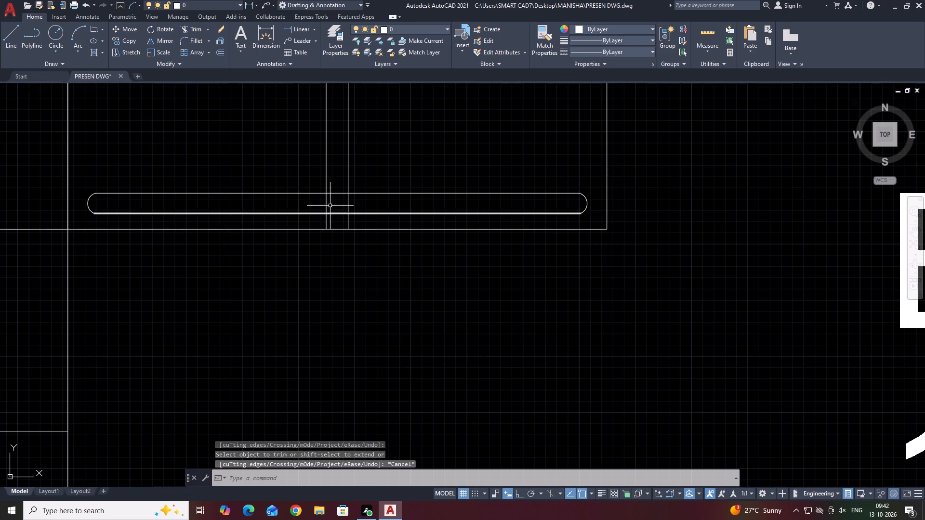
Copy the complete rounded hanger shape 30" straight up along the vertical line pair with Ortho on.
middle_drag(533, 260, 643, 309)
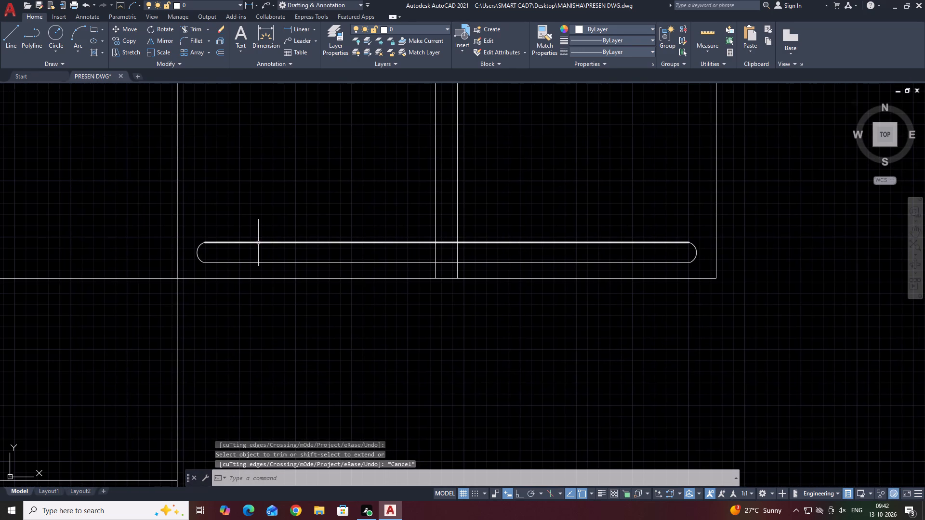
click(186, 227)
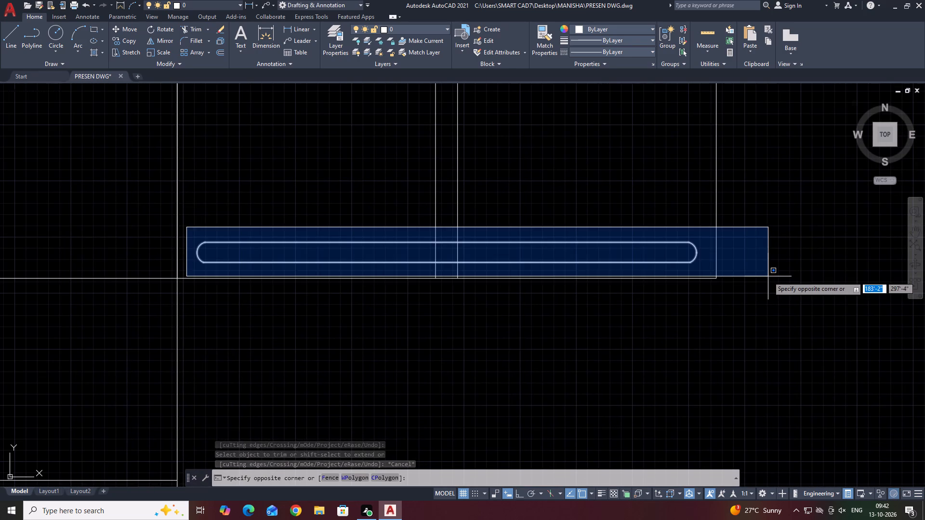
click(768, 276)
click(121, 43)
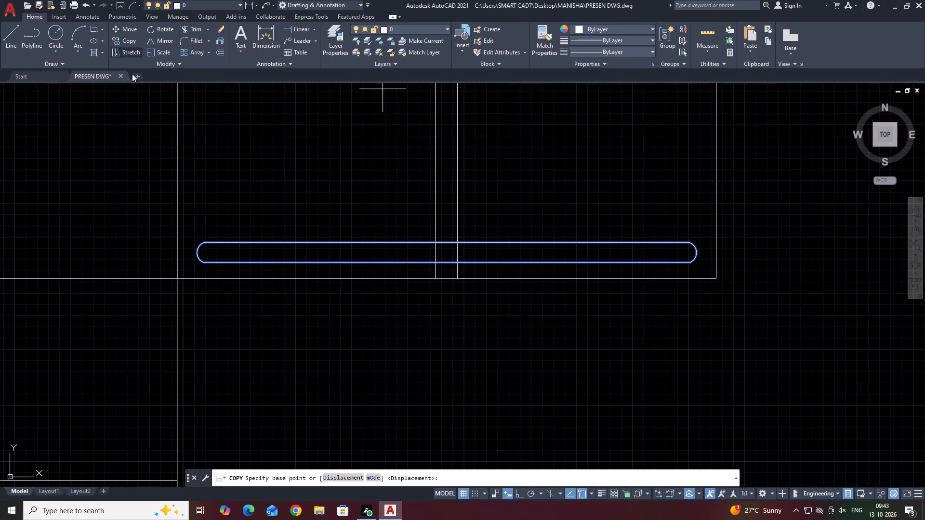
click(446, 261)
scroll(459, 144, down, 4)
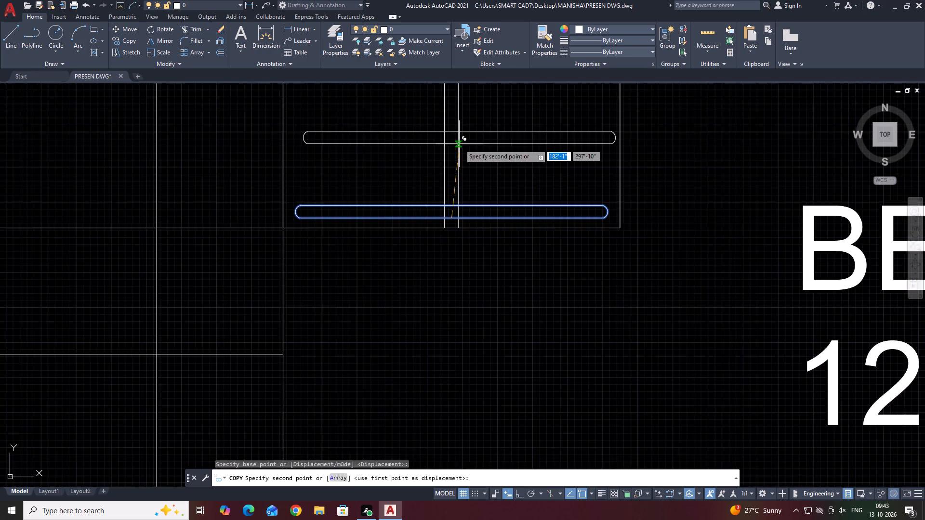
middle_drag(459, 128, 473, 236)
key(F8)
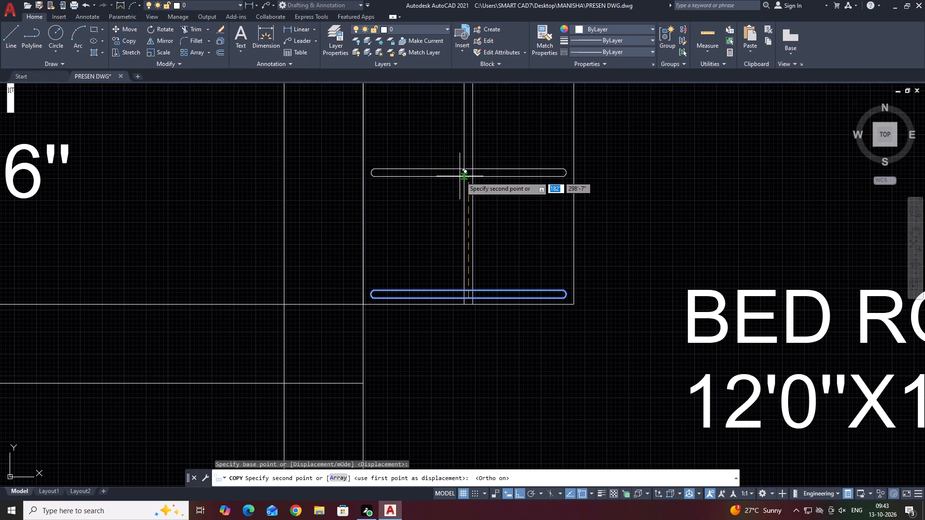
key(3)
text(0)
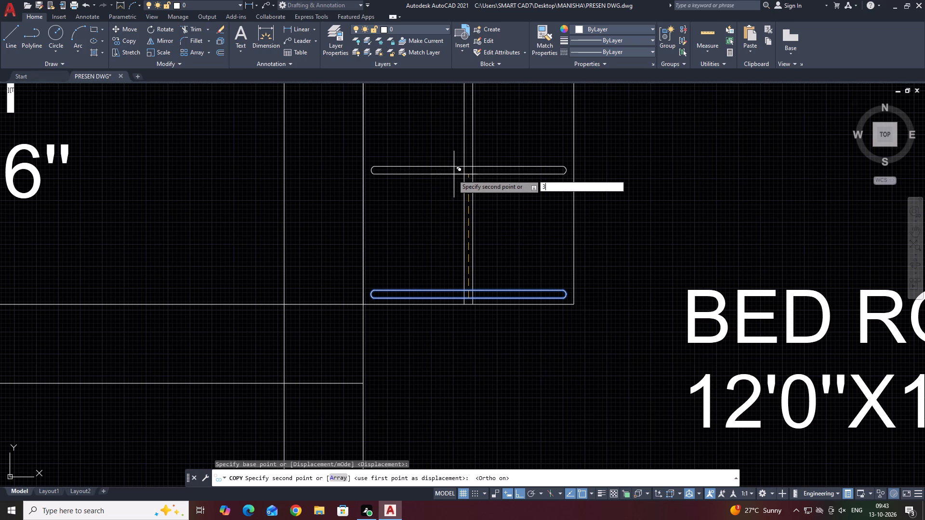
key(space)
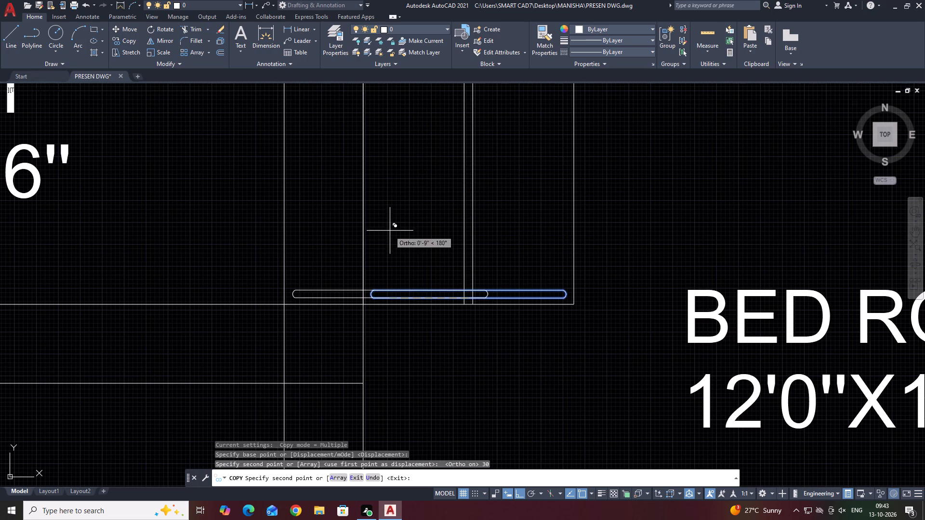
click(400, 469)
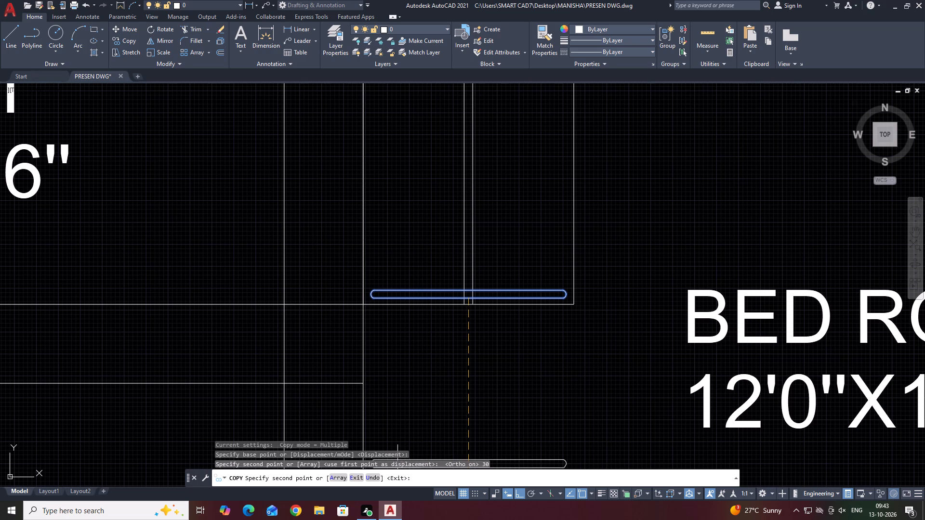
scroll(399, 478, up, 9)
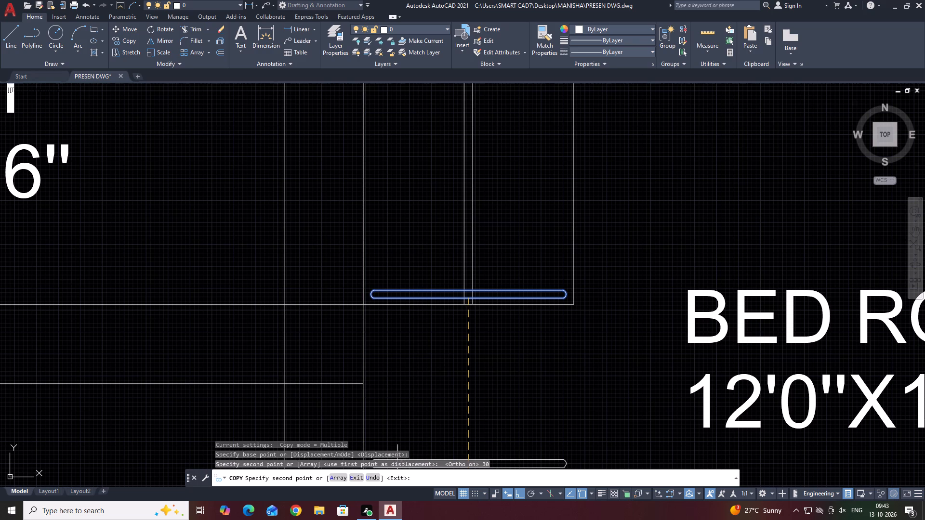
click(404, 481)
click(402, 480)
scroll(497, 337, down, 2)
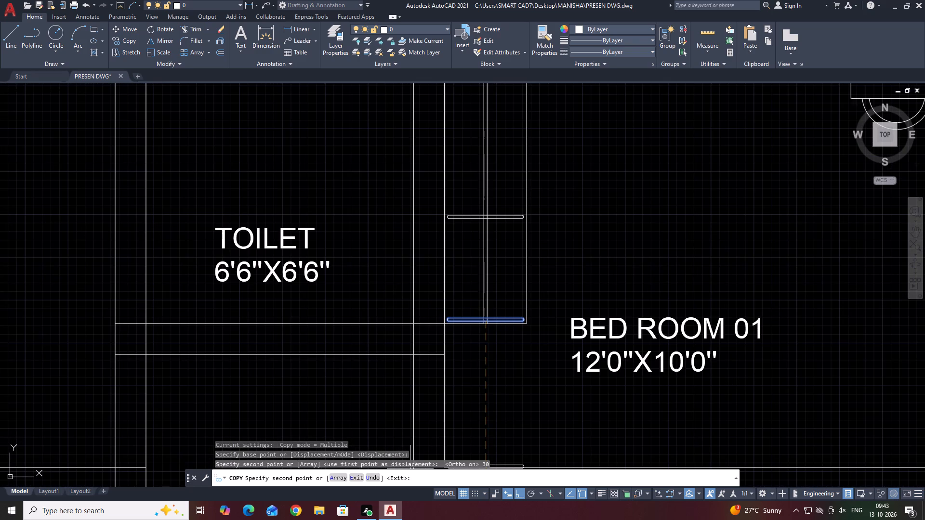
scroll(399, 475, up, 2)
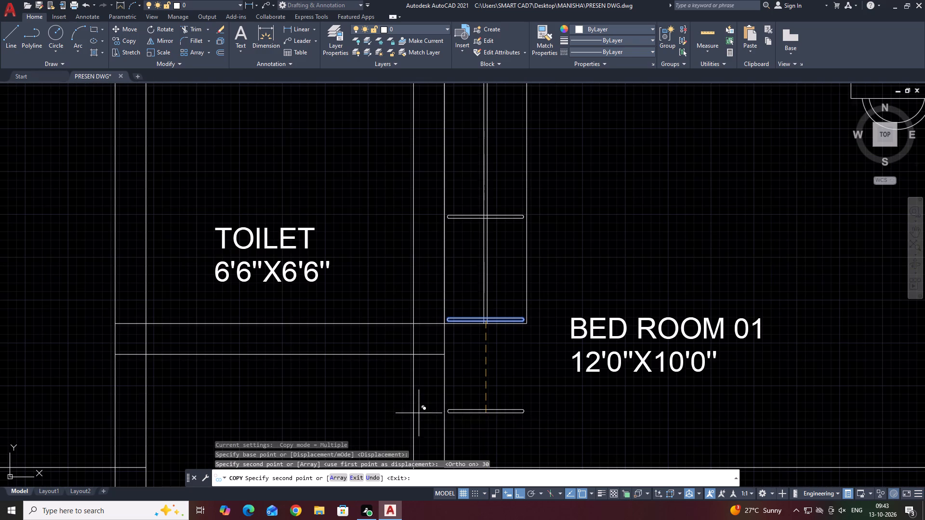
Undo the 30" copy of the rounded hanger.
scroll(450, 408, down, 3)
scroll(459, 333, up, 3)
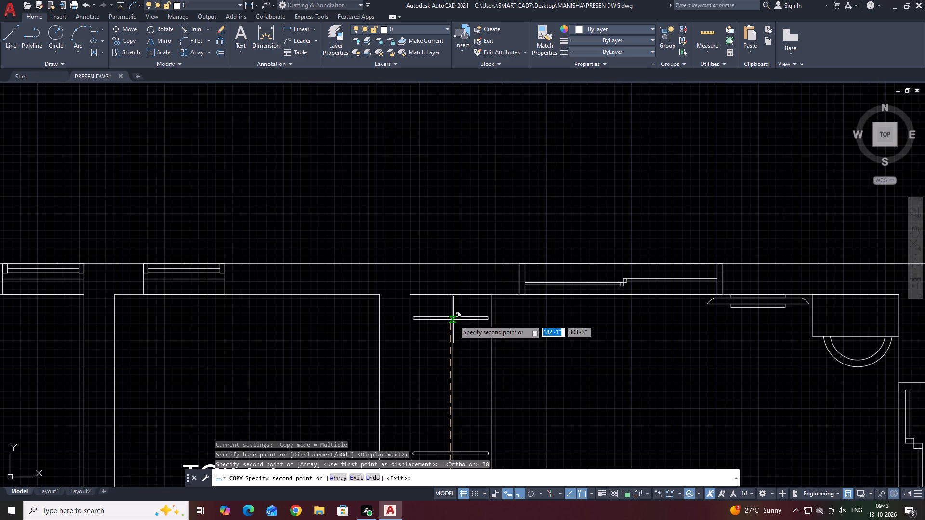
key(ctrl+z)
Array-copy the rounded hanger as 30 items, fitted straight up the rod to just below the wardrobe's upper edge with Ortho on.
scroll(468, 327, down, 5)
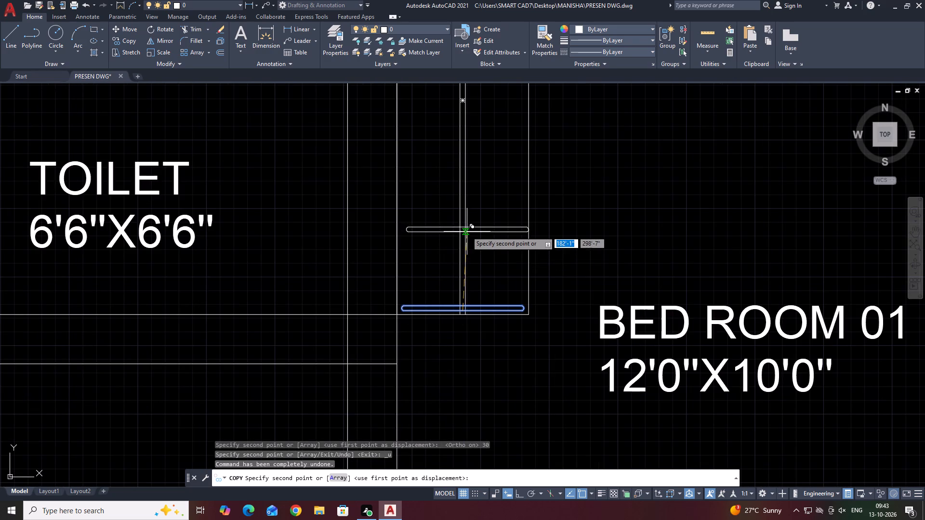
middle_drag(449, 204, 457, 248)
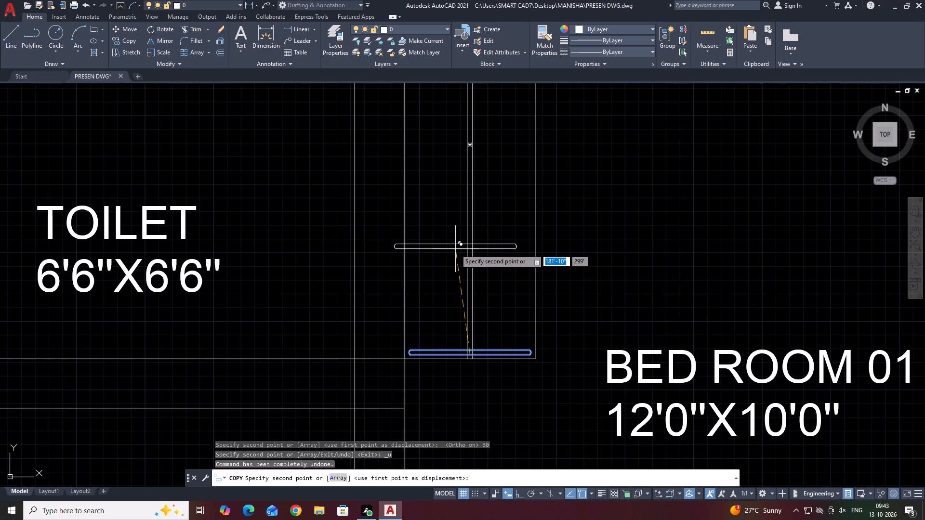
key(a)
key(space)
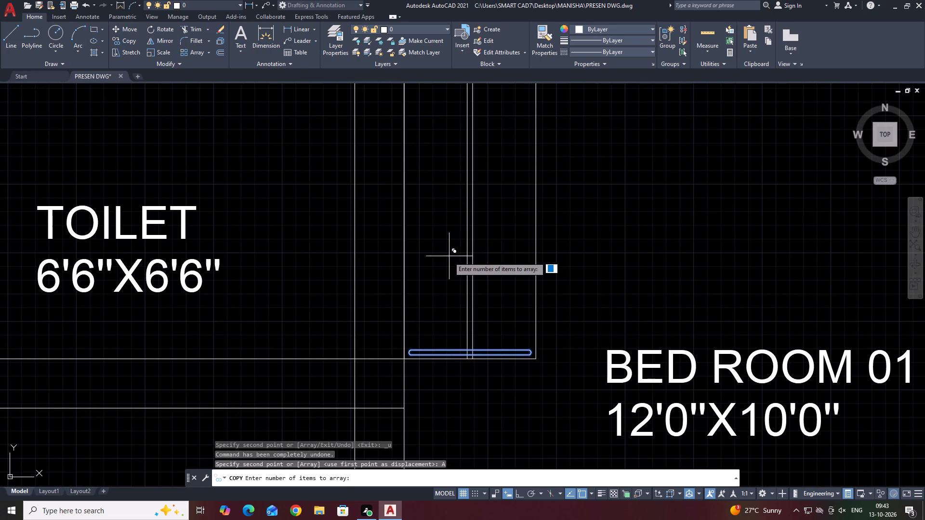
middle_drag(463, 184, 462, 222)
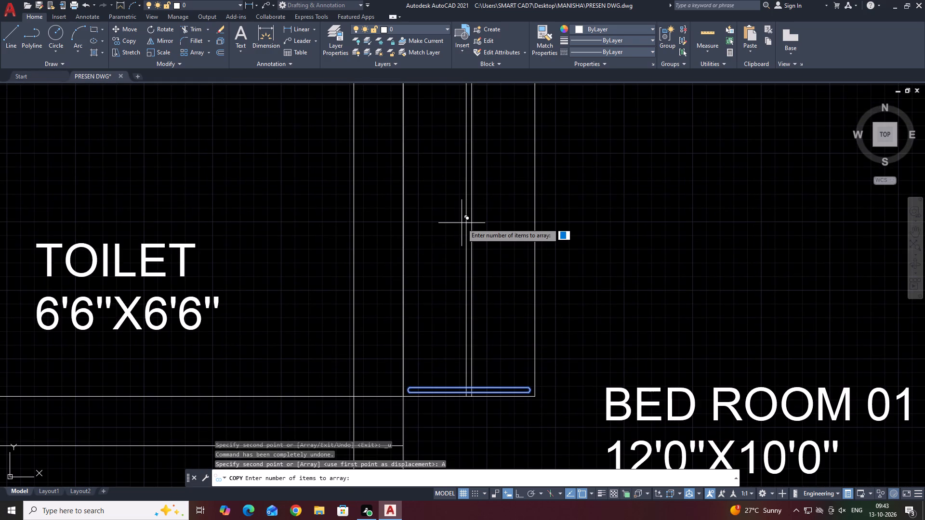
key(F8)
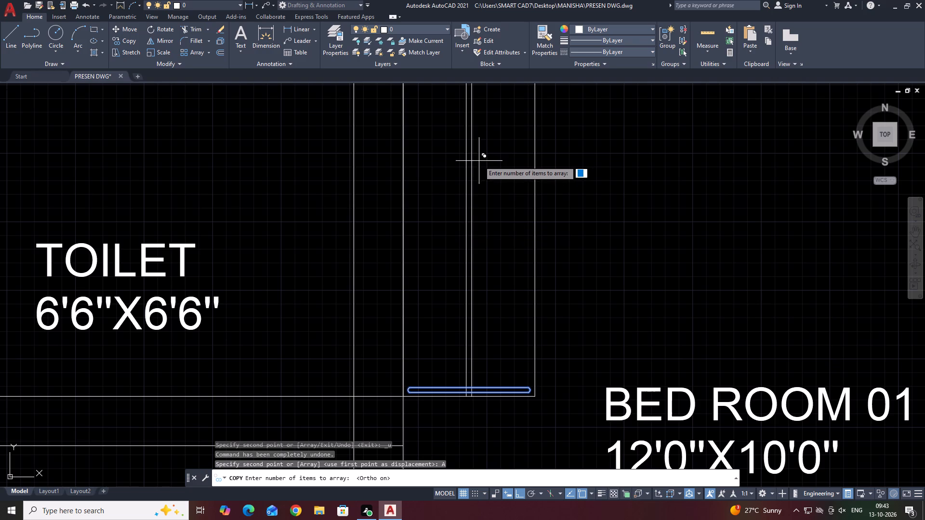
text(30)
key(Return)
scroll(483, 189, down, 7)
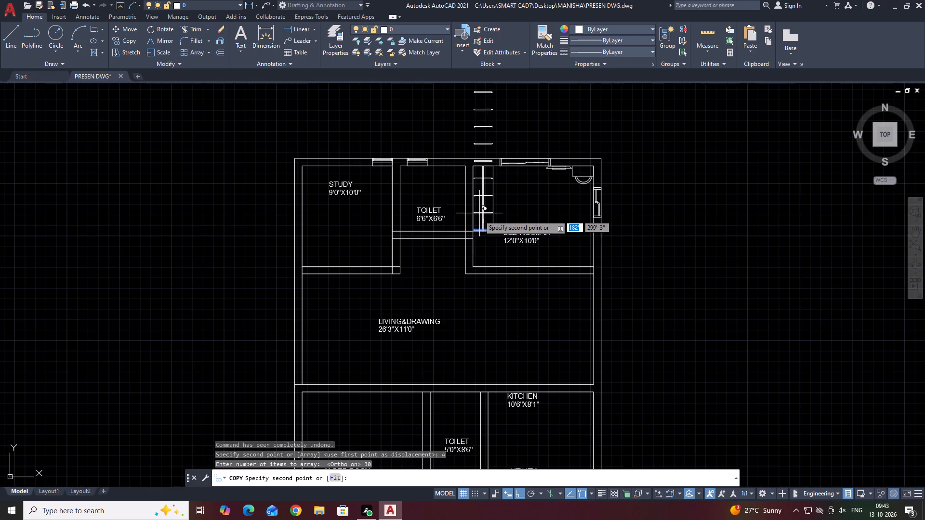
click(337, 474)
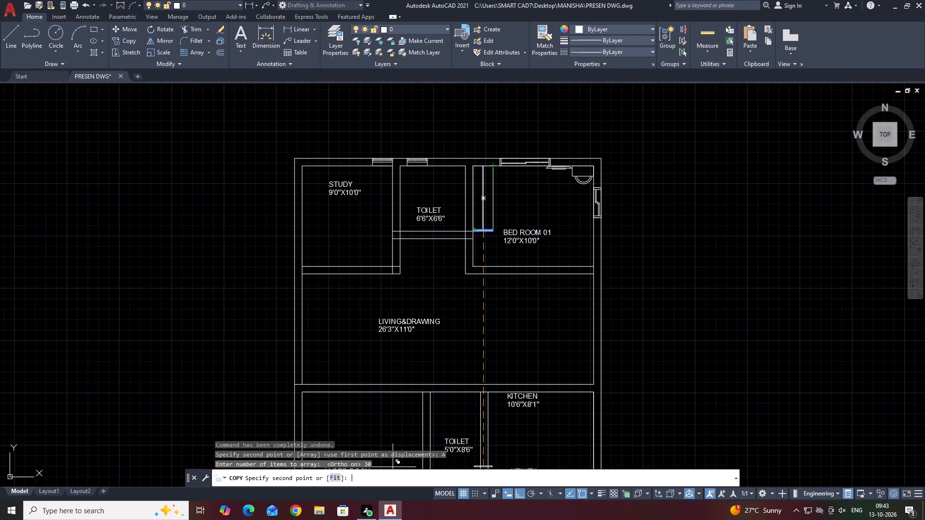
scroll(494, 171, up, 1)
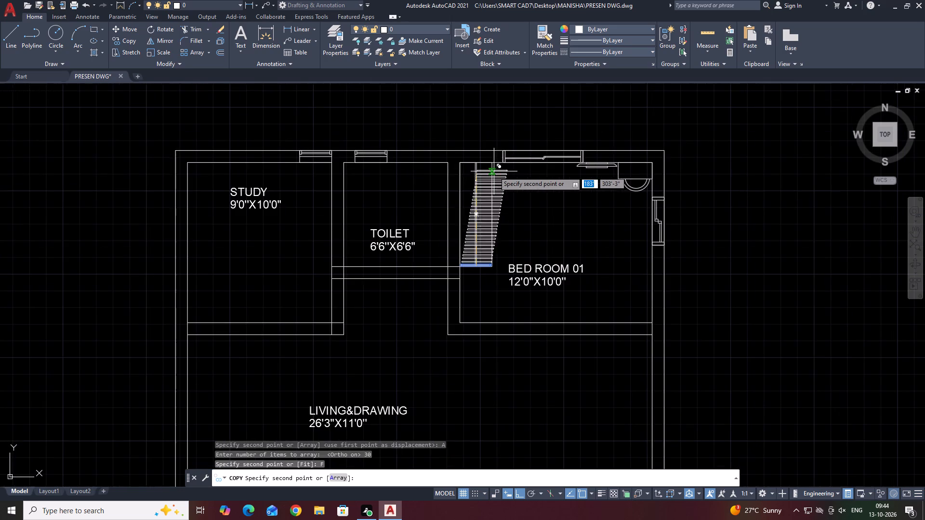
scroll(476, 158, up, 4)
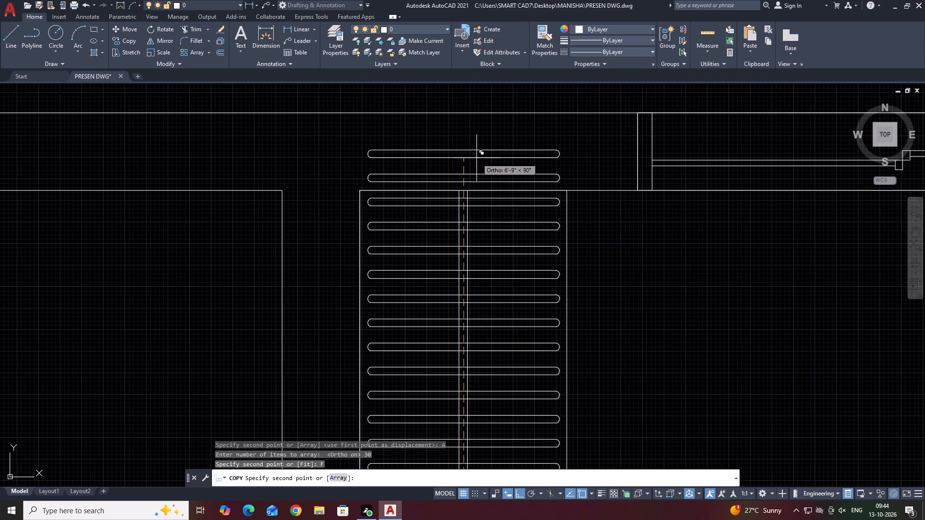
click(468, 212)
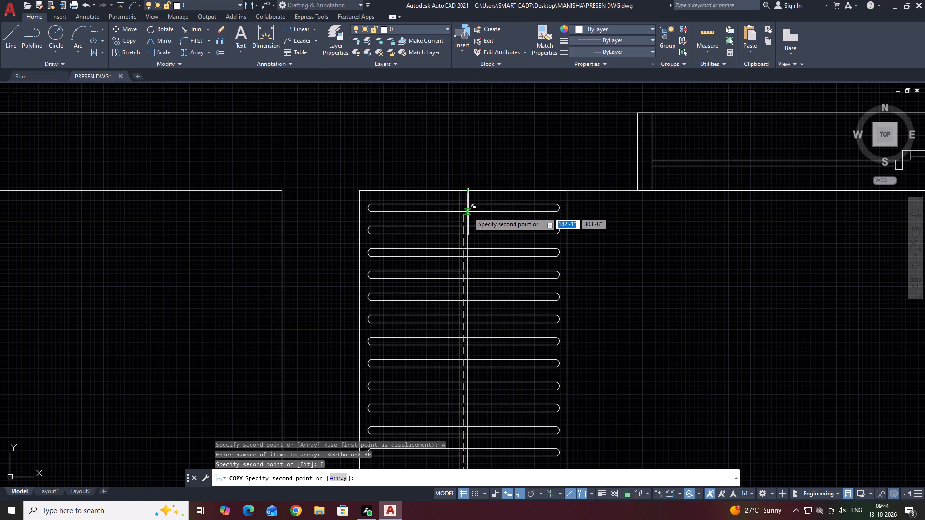
key(space)
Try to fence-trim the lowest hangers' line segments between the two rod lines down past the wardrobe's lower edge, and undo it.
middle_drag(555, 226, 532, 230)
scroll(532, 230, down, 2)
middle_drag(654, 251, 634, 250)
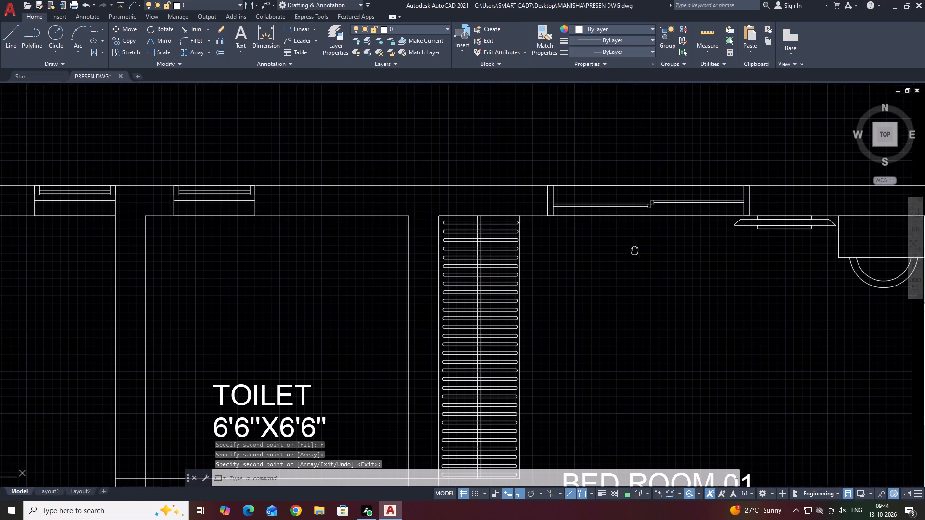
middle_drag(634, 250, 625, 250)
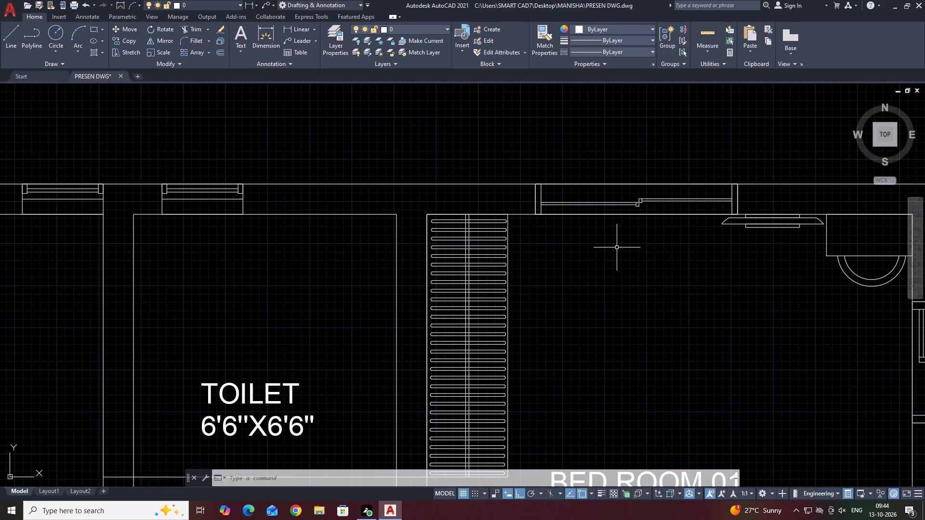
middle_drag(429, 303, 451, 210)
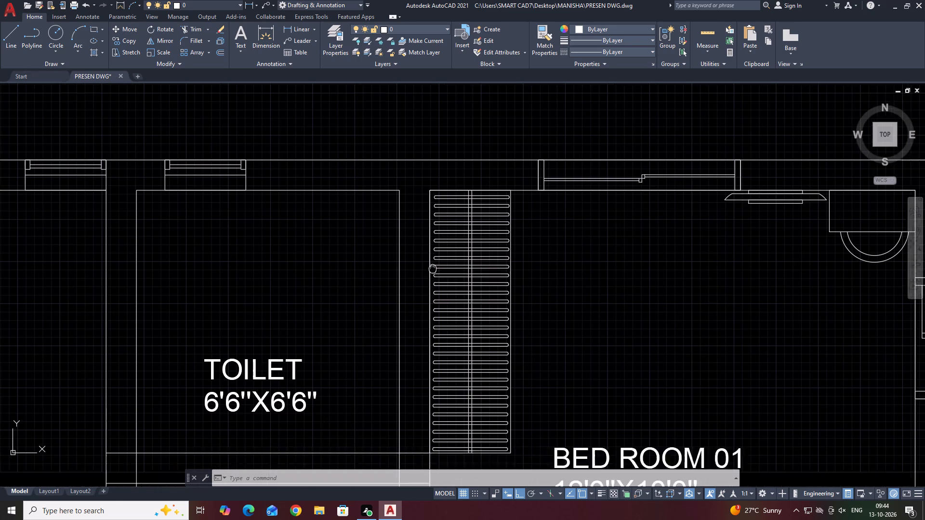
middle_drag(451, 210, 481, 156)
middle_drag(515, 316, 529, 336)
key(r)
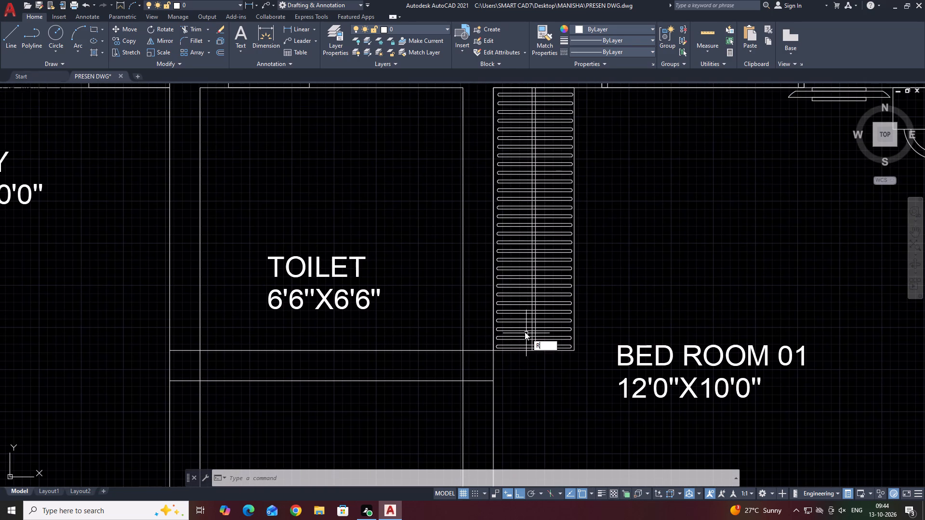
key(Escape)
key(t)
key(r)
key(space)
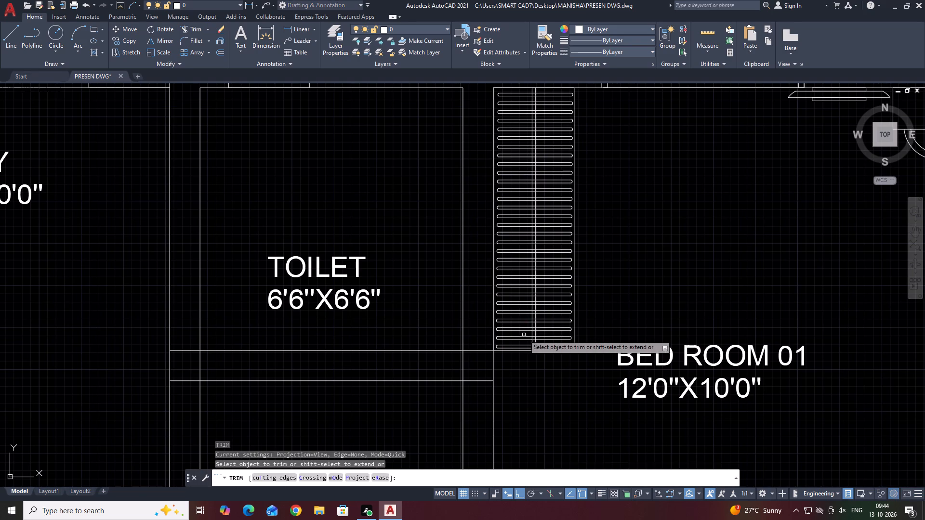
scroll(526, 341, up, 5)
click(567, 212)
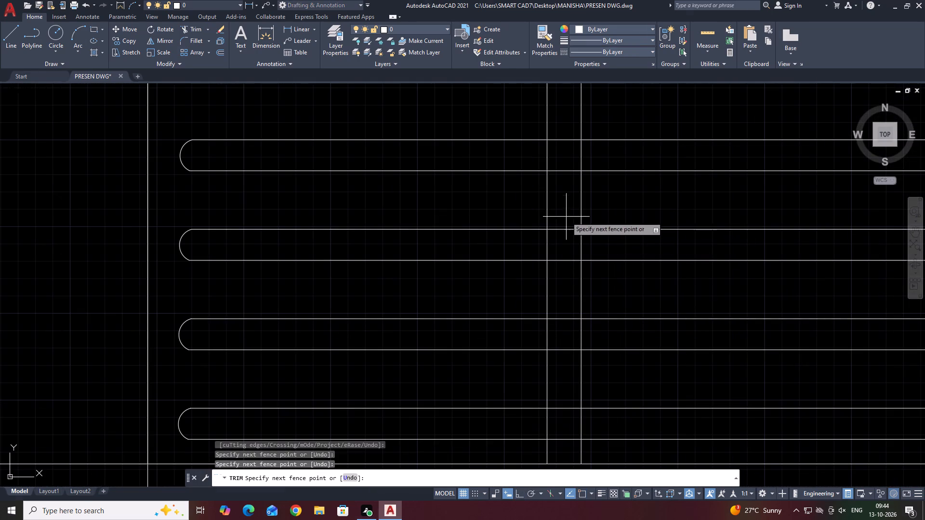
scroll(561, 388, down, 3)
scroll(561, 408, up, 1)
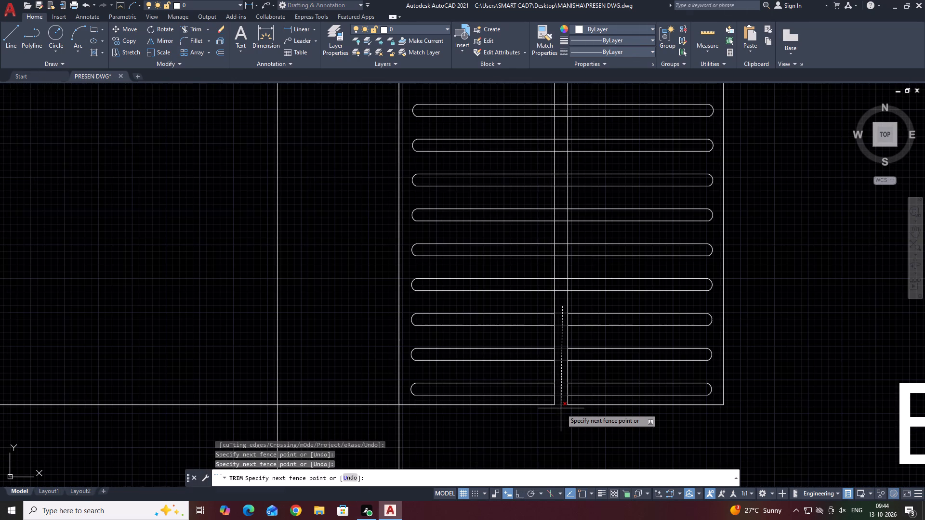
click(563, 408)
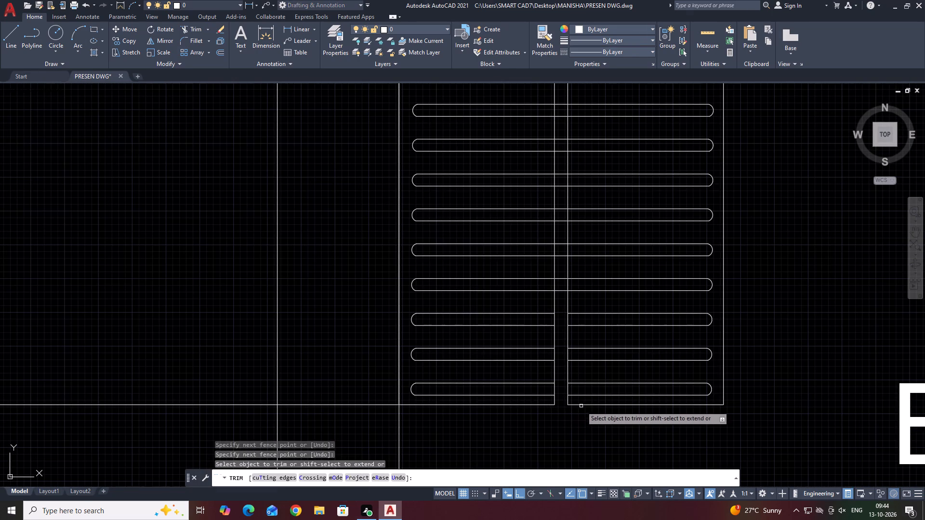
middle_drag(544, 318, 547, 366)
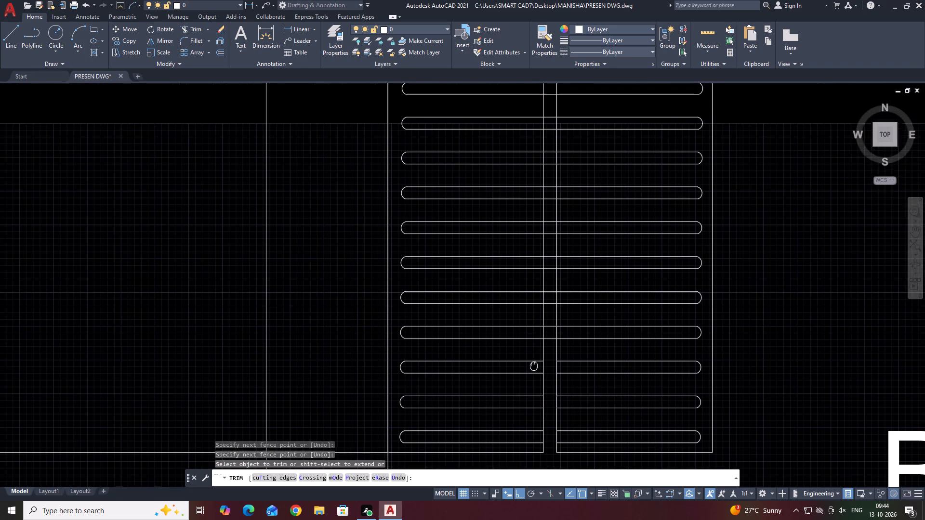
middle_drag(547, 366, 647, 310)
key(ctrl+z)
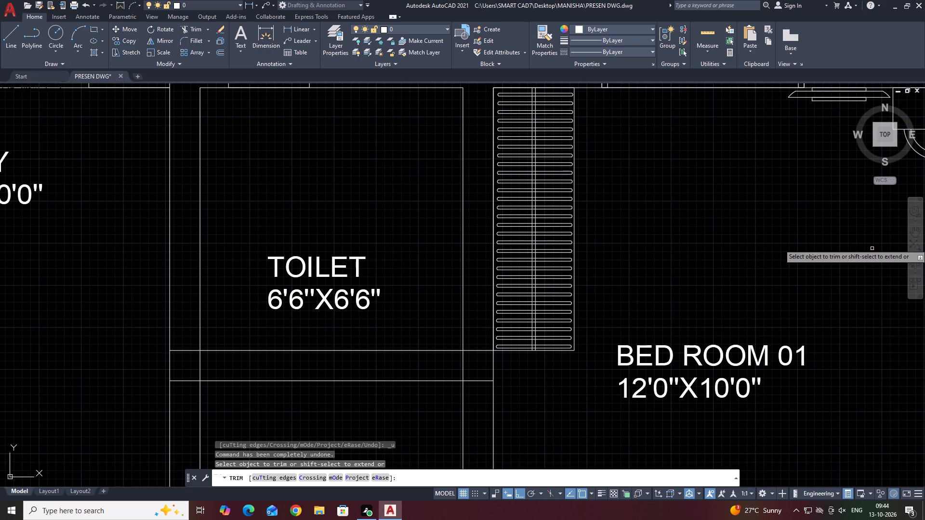
Trim the line segments between the two rod lines on the lowest six hangers, keeping the wardrobe's lower edge intact.
scroll(534, 361, up, 6)
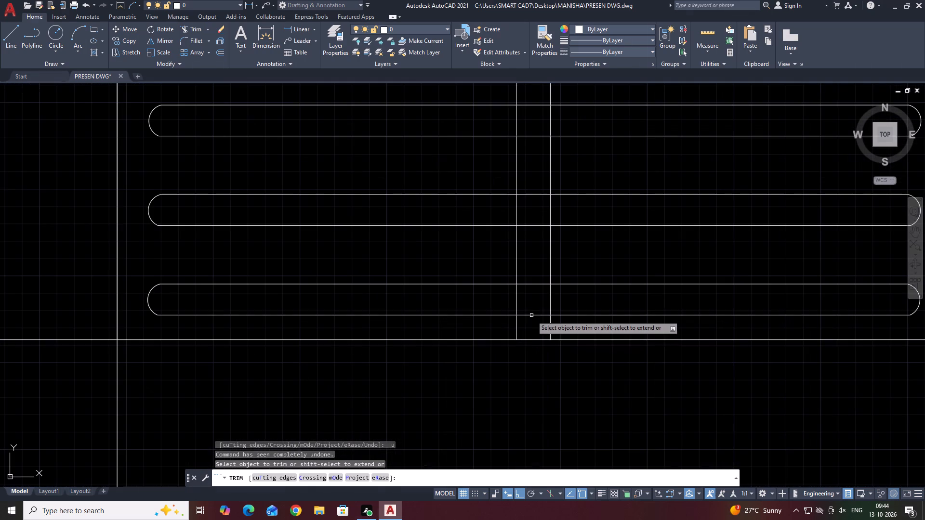
click(531, 321)
click(531, 181)
middle_drag(530, 203, 530, 372)
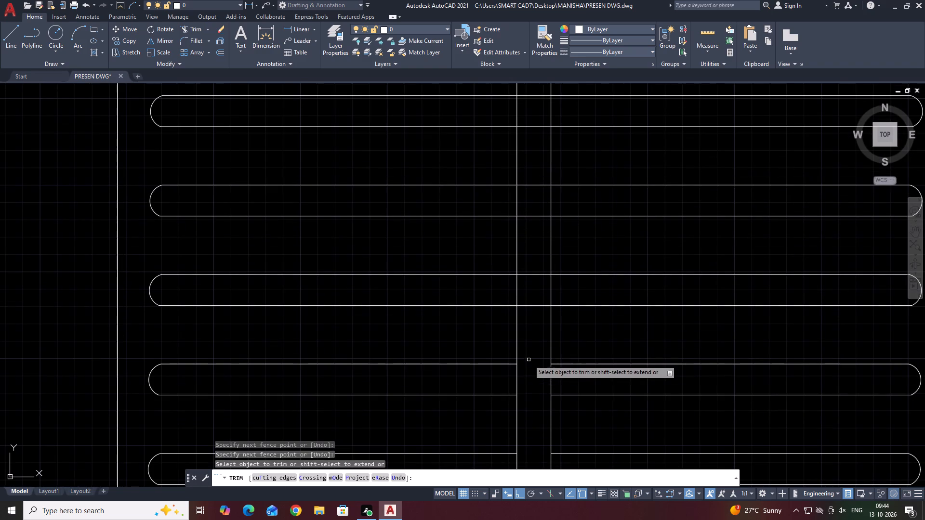
drag(530, 325, 530, 318)
click(532, 171)
middle_drag(525, 244, 509, 450)
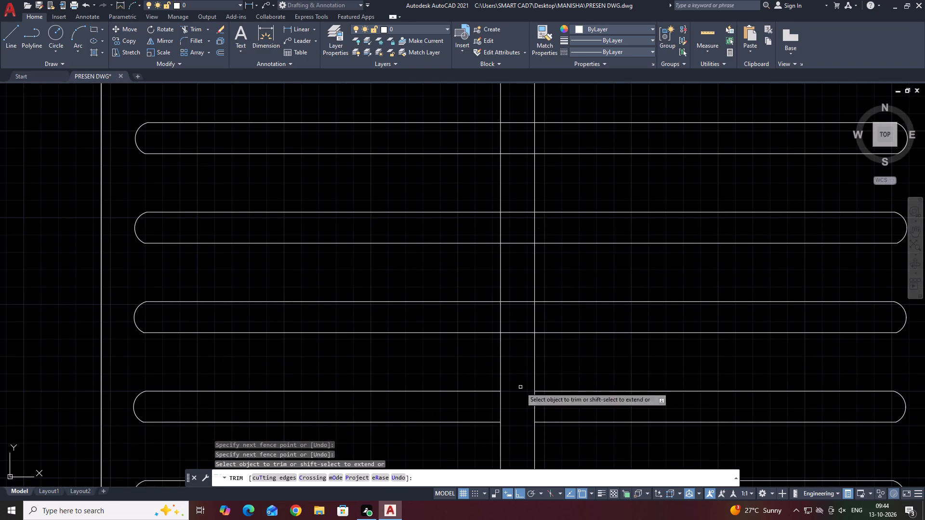
click(521, 338)
click(517, 199)
Trim the line segments between the two rod lines on the next hangers up the wardrobe.
middle_drag(532, 226, 548, 407)
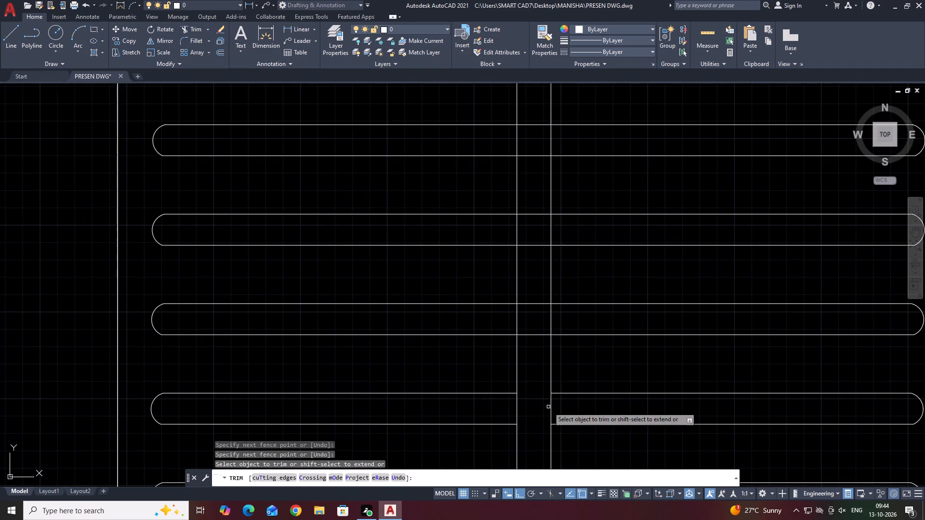
drag(531, 368, 529, 361)
click(532, 202)
scroll(526, 270, down, 4)
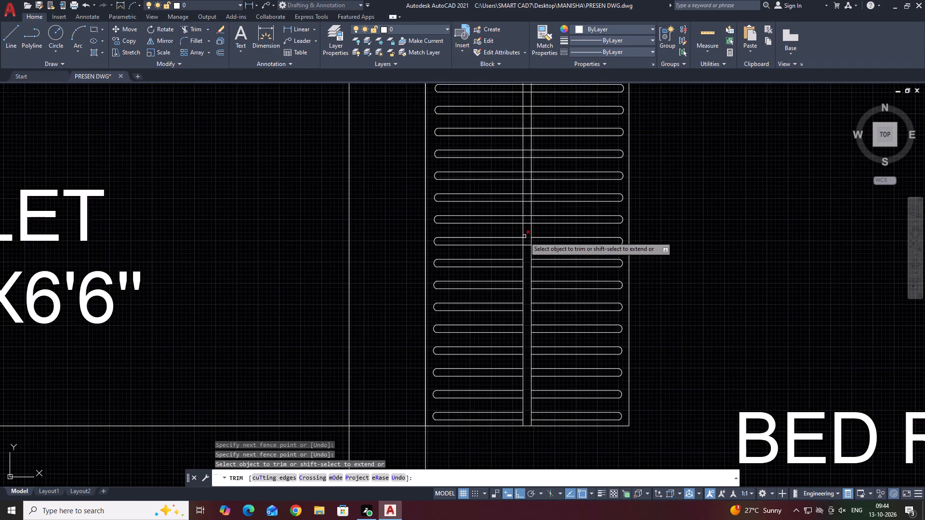
scroll(524, 238, up, 3)
click(530, 285)
click(520, 126)
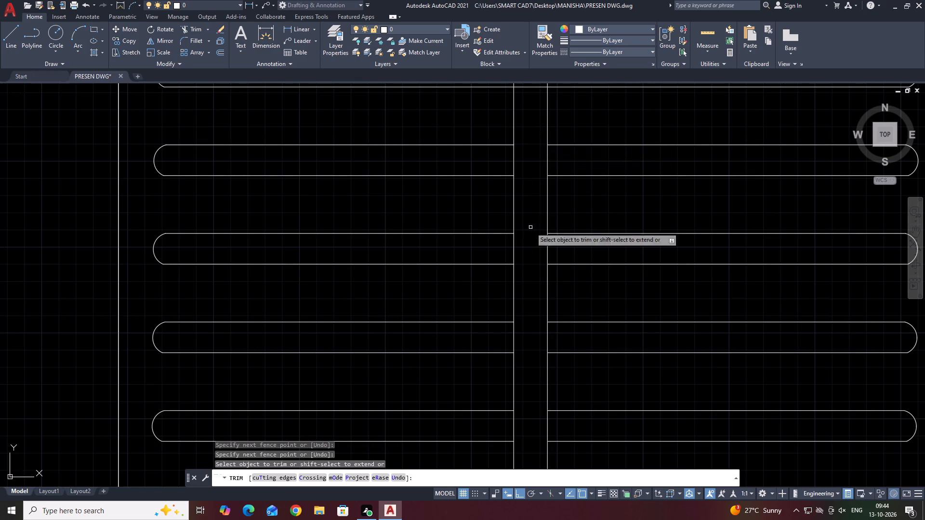
Trim the line segments between the two rod lines on the hangers at the wardrobe's upper end and those just below.
scroll(533, 256, down, 2)
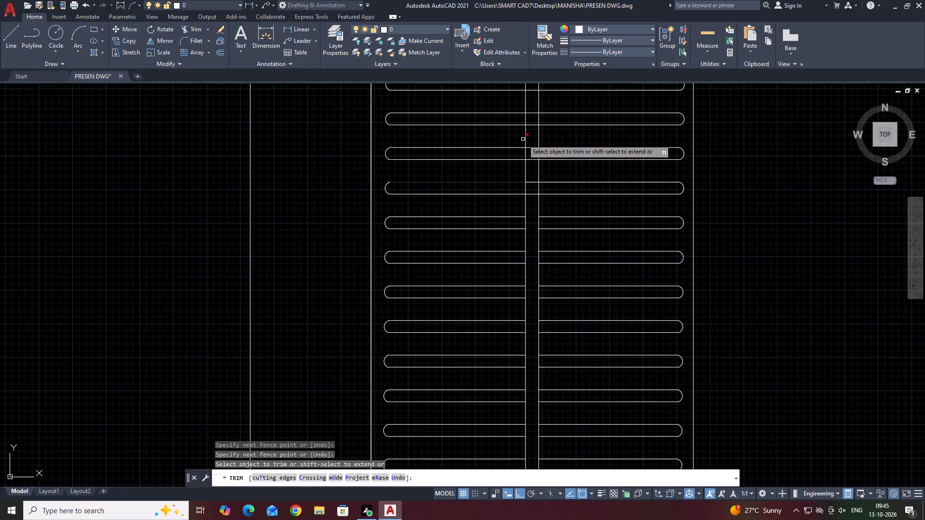
middle_drag(523, 142, 529, 408)
scroll(530, 416, down, 3)
scroll(520, 275, up, 6)
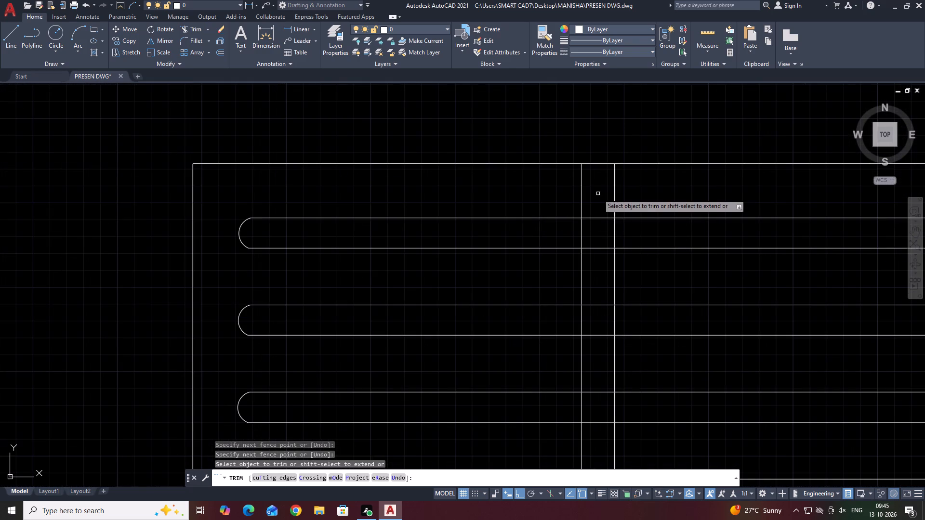
click(598, 189)
click(606, 377)
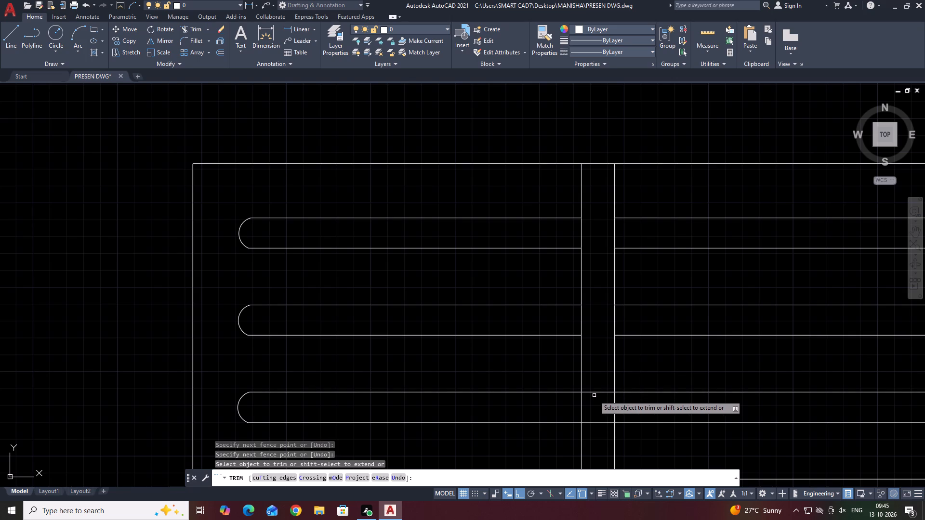
scroll(536, 156, down, 4)
scroll(561, 328, up, 3)
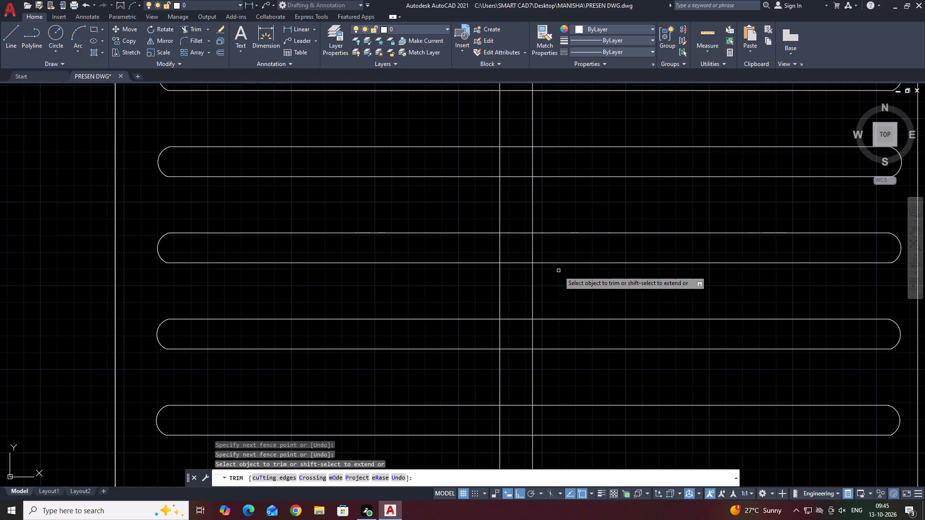
click(519, 124)
click(513, 395)
Trim the line segments between the two rod lines on the three remaining uncut hangers in the wardrobe.
scroll(510, 293, down, 2)
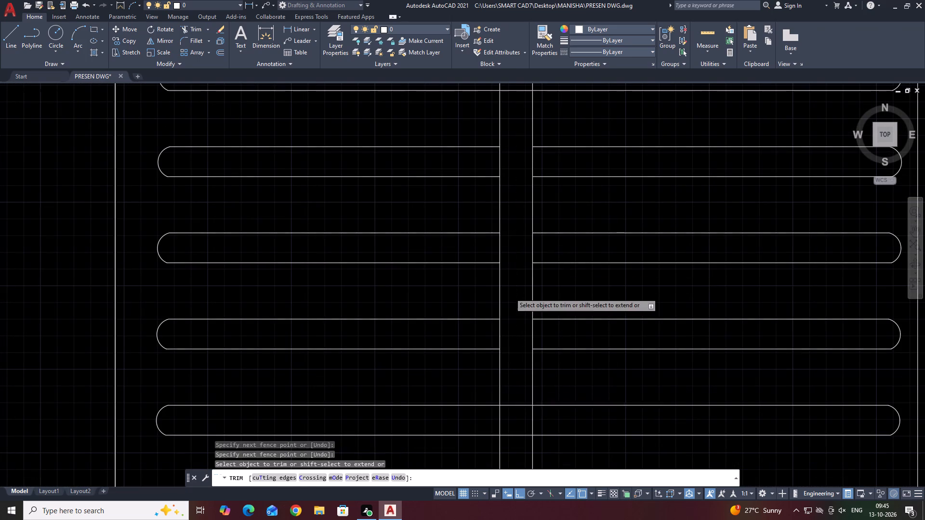
scroll(510, 293, down, 1)
scroll(509, 191, up, 2)
click(509, 190)
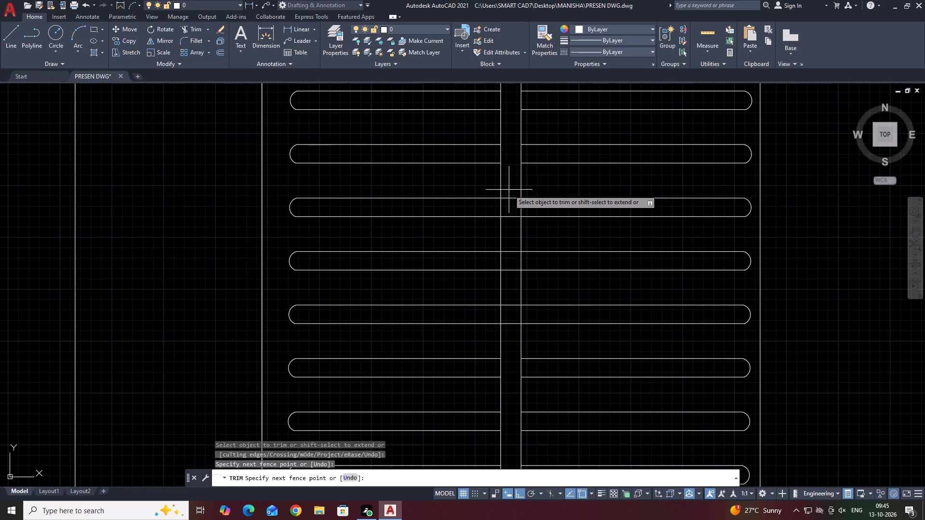
click(513, 349)
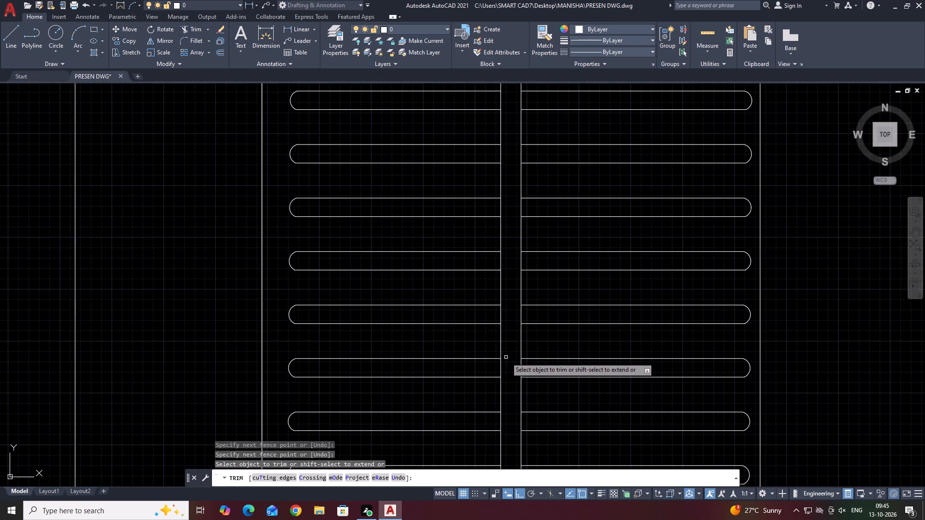
scroll(504, 288, down, 4)
scroll(495, 309, up, 3)
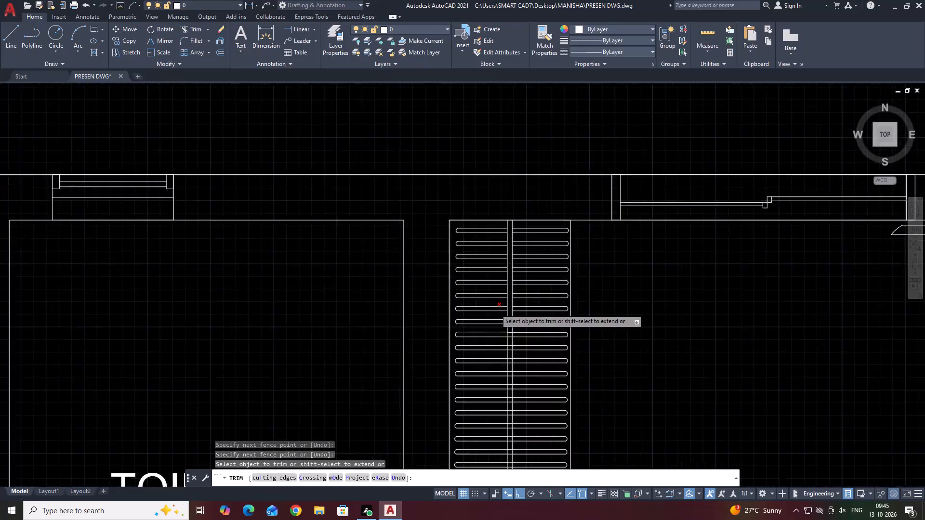
Trim the line segments between the two rod lines on the next uncut hangers down the middle of the wardrobe.
scroll(511, 391, up, 2)
click(555, 297)
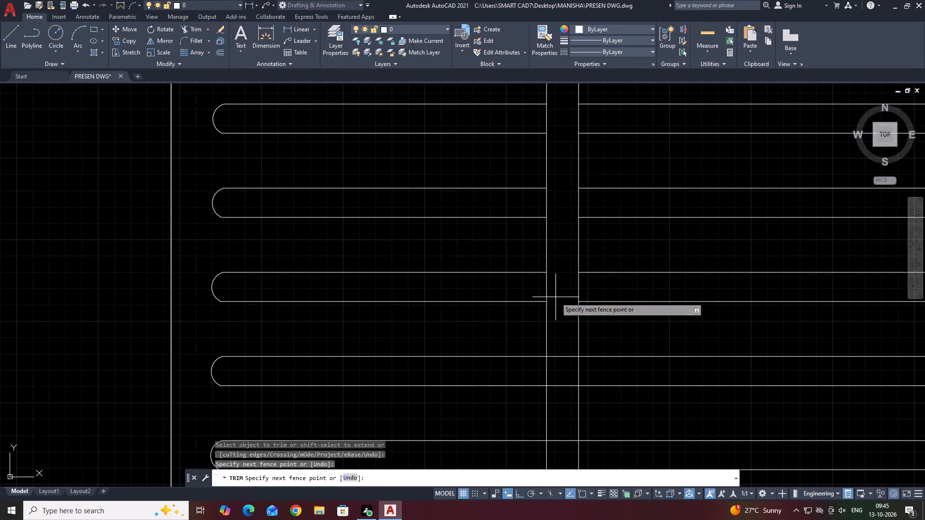
scroll(578, 377, down, 1)
middle_drag(568, 413, 560, 261)
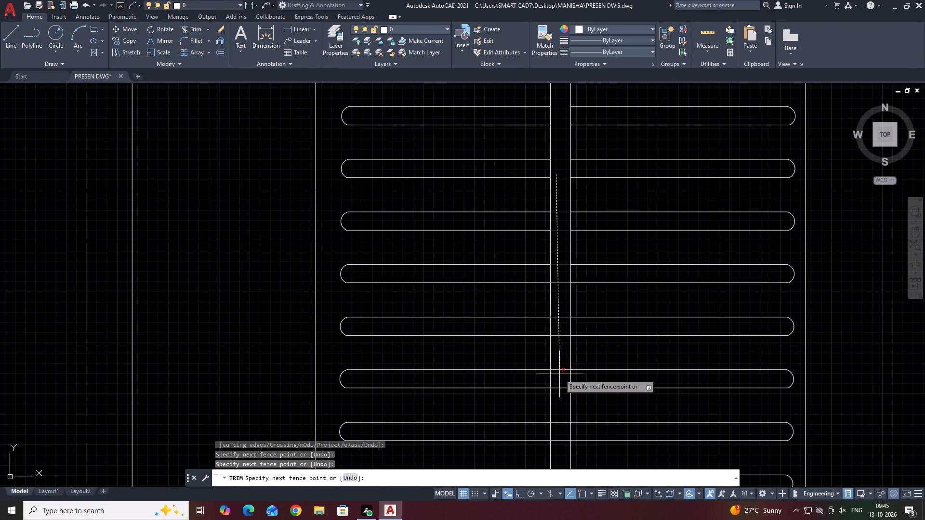
click(559, 388)
click(558, 390)
click(558, 384)
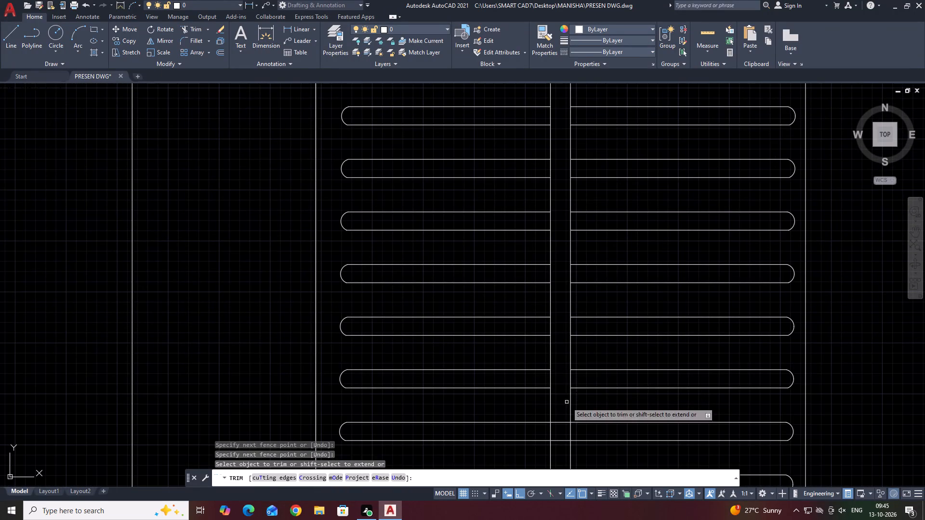
middle_drag(568, 403, 537, 216)
click(534, 224)
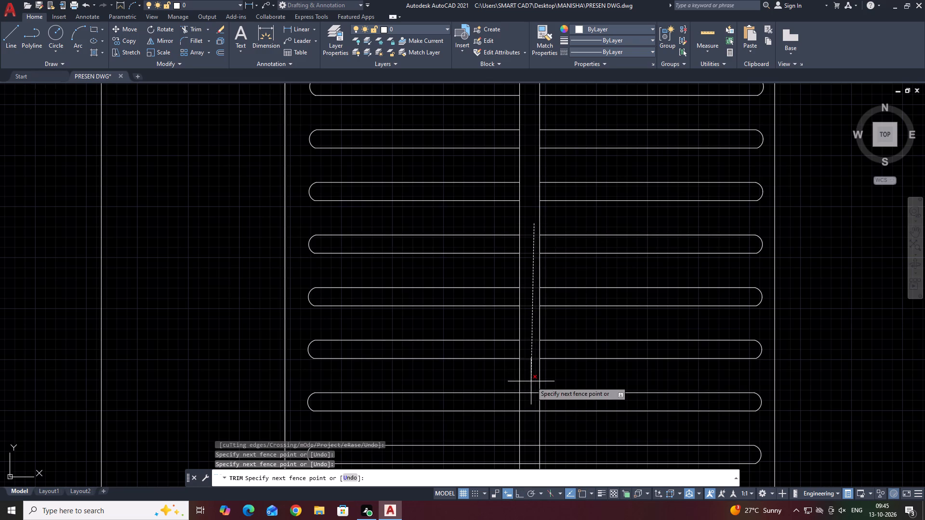
click(529, 385)
click(529, 387)
click(529, 418)
Trim the line segments between the two rod lines on the last four uncut hangers and end the Trim command.
scroll(525, 335, down, 4)
middle_drag(542, 393, 517, 293)
scroll(503, 291, up, 3)
click(496, 232)
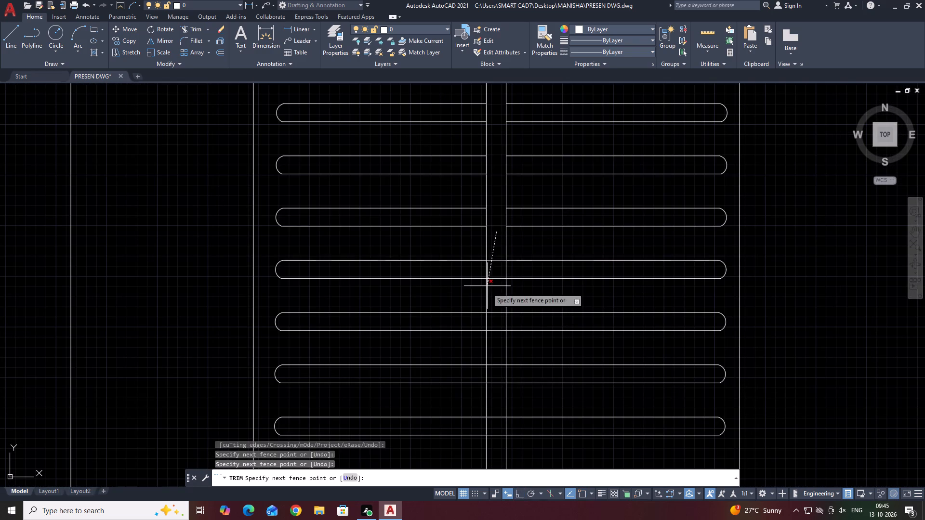
click(496, 446)
scroll(474, 273, down, 3)
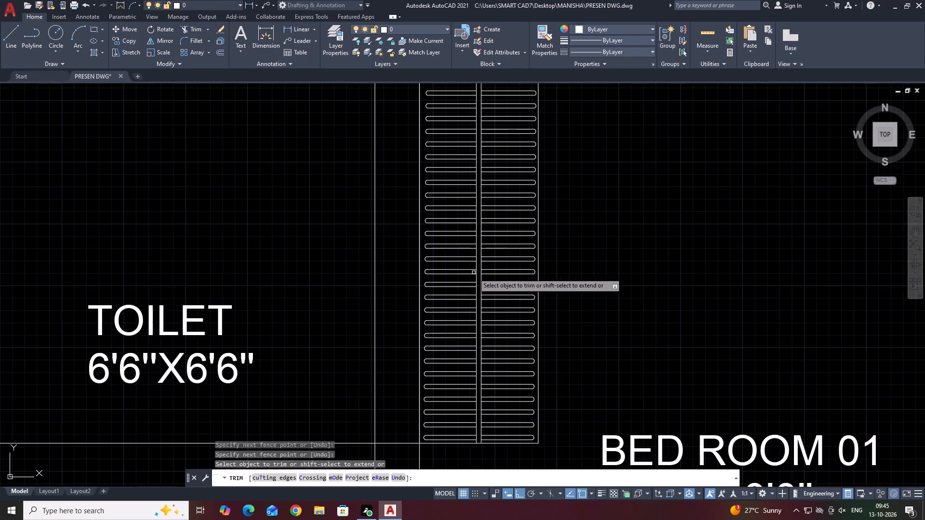
middle_drag(626, 279, 579, 287)
right_click(544, 246)
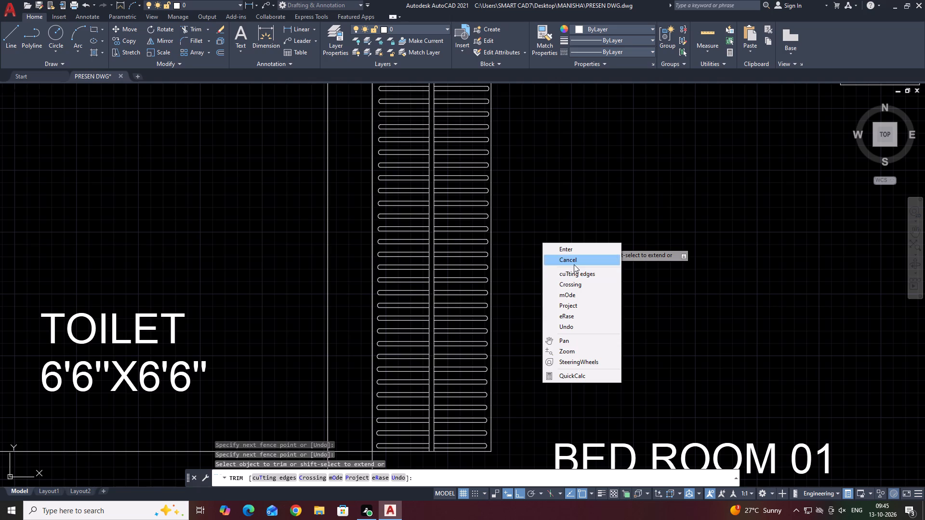
right_click(574, 264)
With ortho off, rotate a mid-wardrobe hanger about 5° clockwise around its midpoint on the rod's right-hand line.
middle_drag(448, 411, 543, 392)
scroll(563, 361, down, 2)
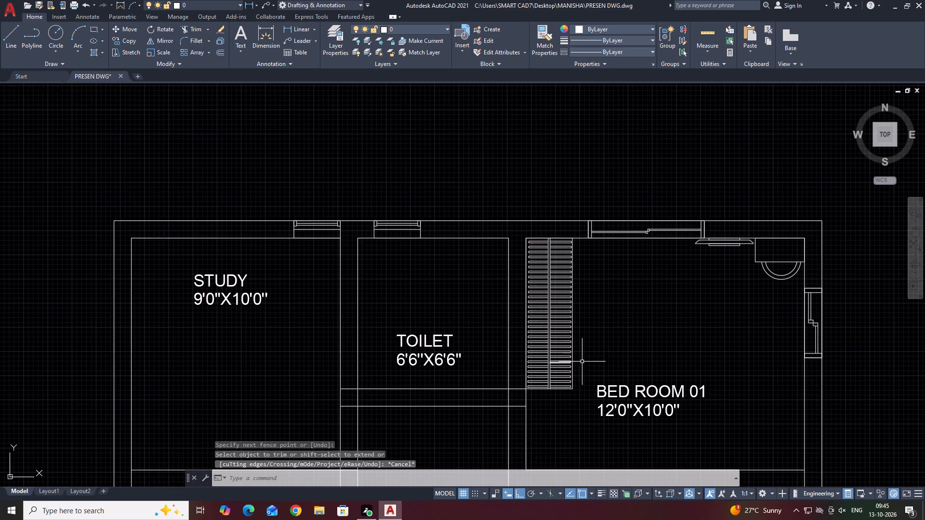
middle_drag(587, 361, 541, 371)
scroll(510, 329, up, 3)
middle_drag(555, 326, 516, 315)
scroll(418, 294, up, 2)
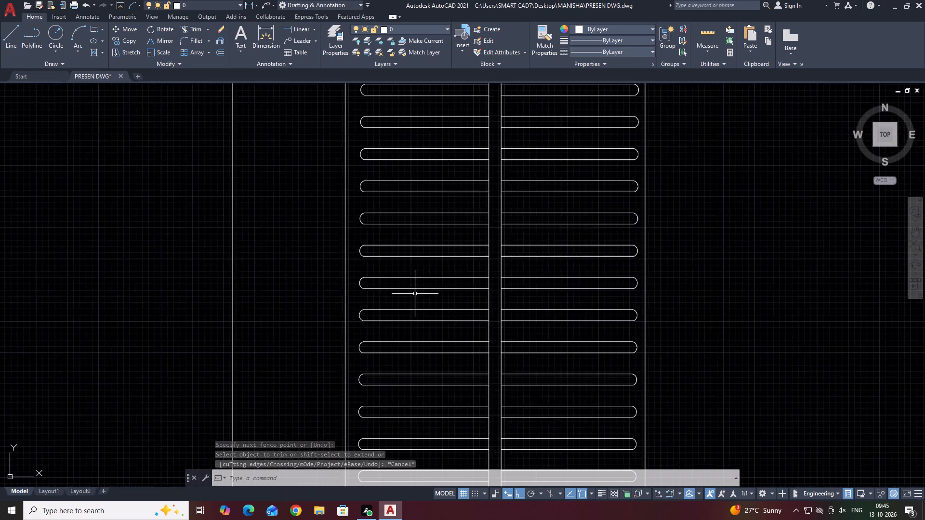
scroll(414, 294, up, 2)
click(251, 243)
scroll(515, 280, down, 2)
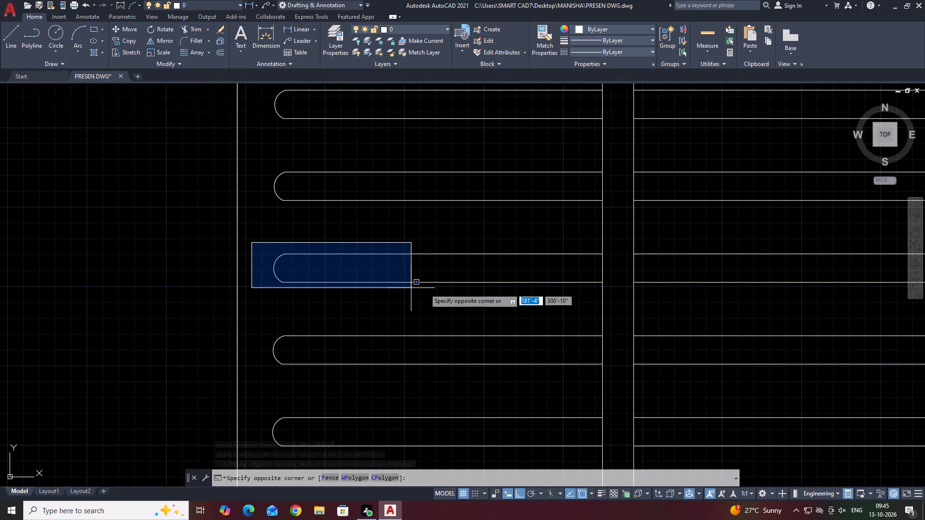
scroll(515, 280, down, 2)
scroll(642, 293, up, 2)
click(663, 288)
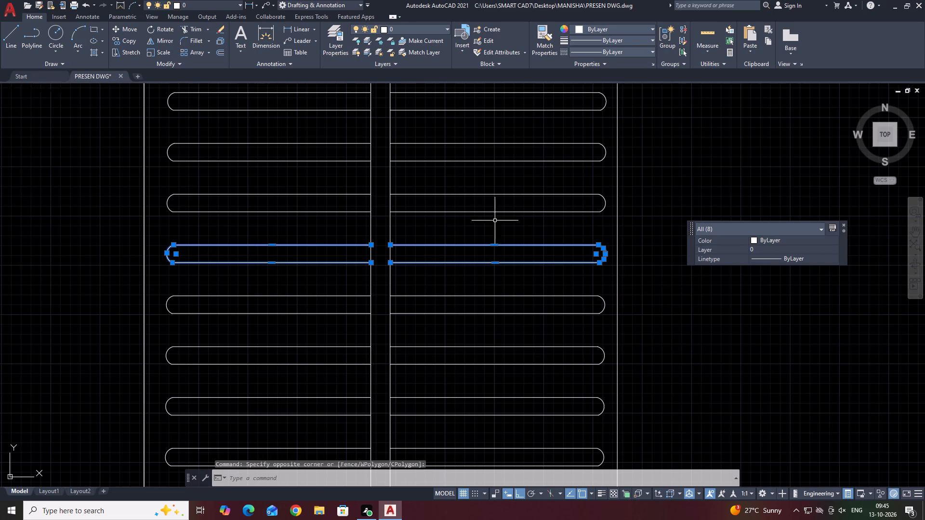
click(167, 30)
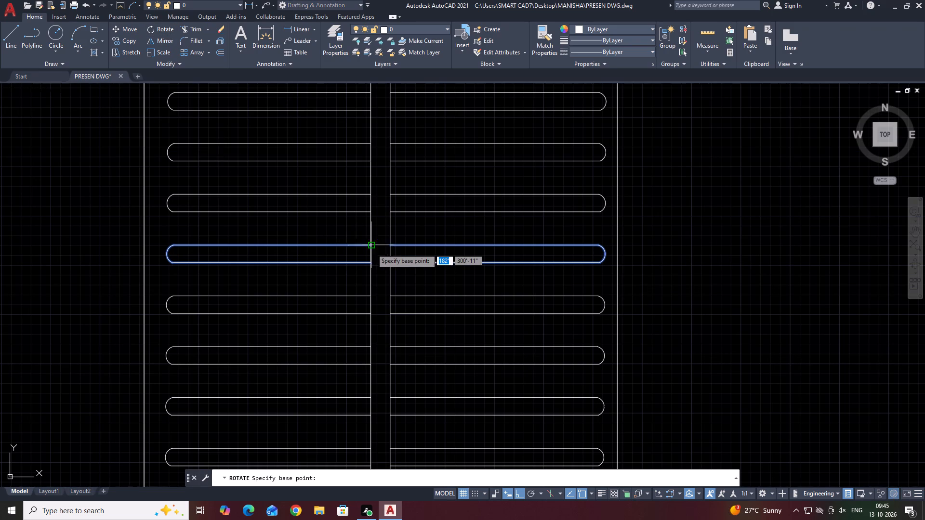
scroll(371, 248, up, 1)
click(401, 256)
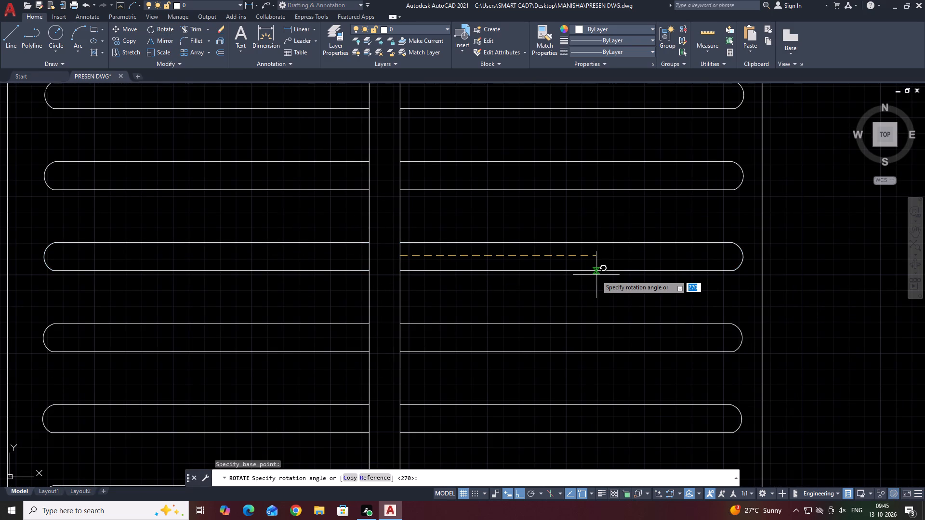
key(F8)
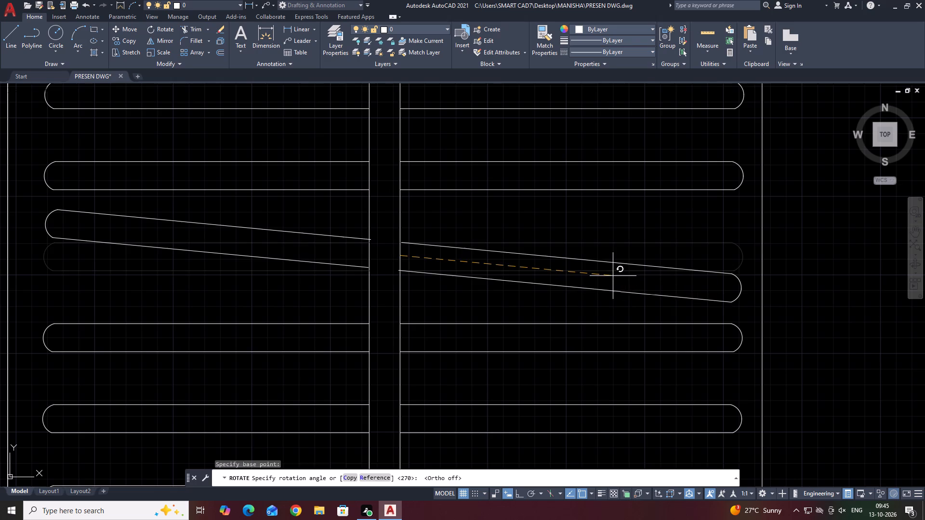
click(613, 276)
Rotate the hanger just below the tilted one about 2° counterclockwise around its midpoint on the rod's right-hand line.
middle_drag(620, 234, 767, 273)
scroll(767, 273, down, 2)
middle_drag(807, 276, 694, 246)
middle_drag(438, 313, 436, 311)
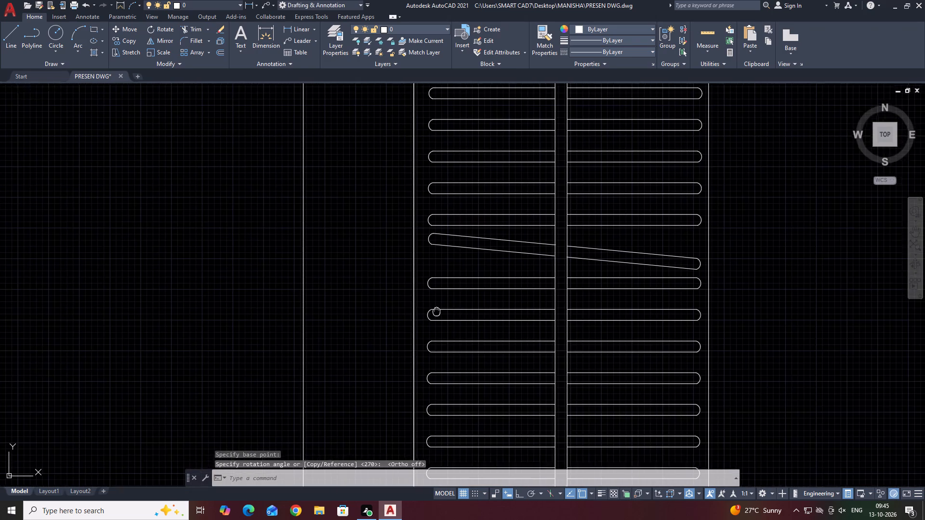
middle_drag(436, 311, 446, 301)
middle_drag(619, 265, 539, 247)
scroll(342, 243, up, 1)
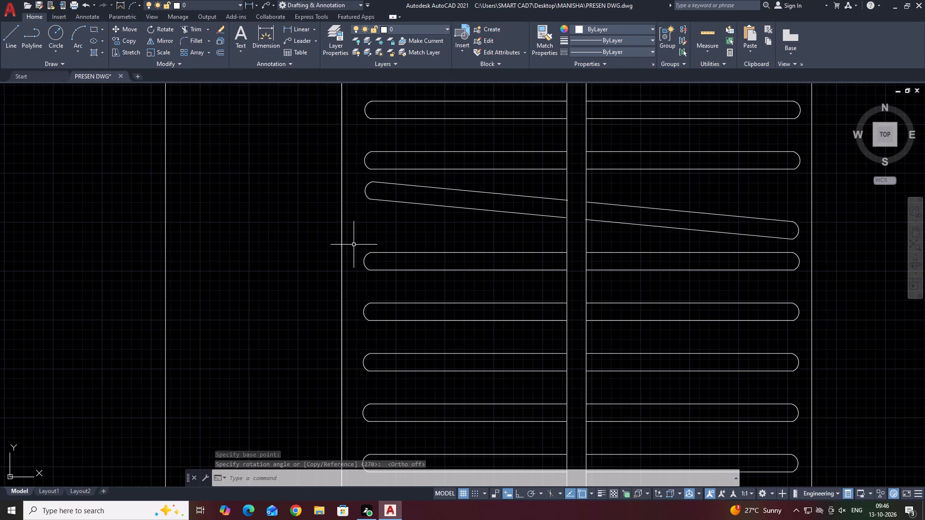
click(353, 243)
click(821, 278)
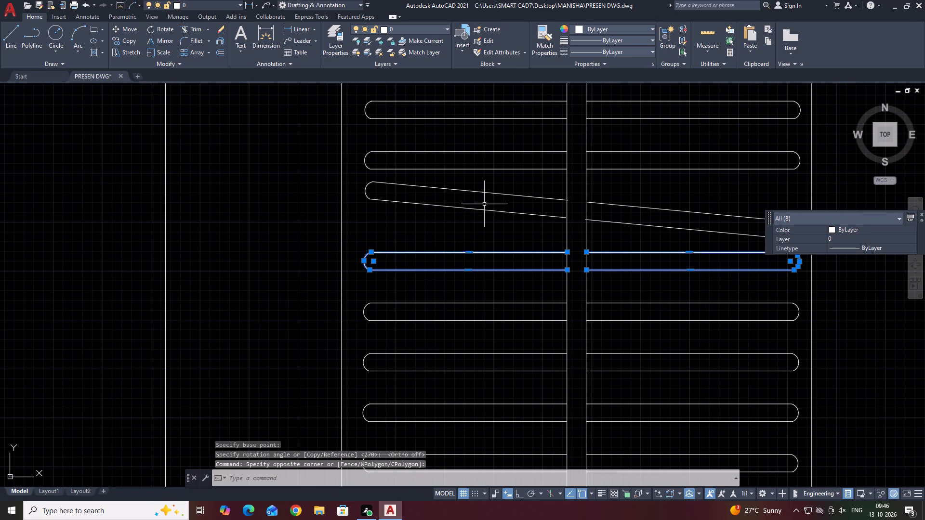
click(164, 31)
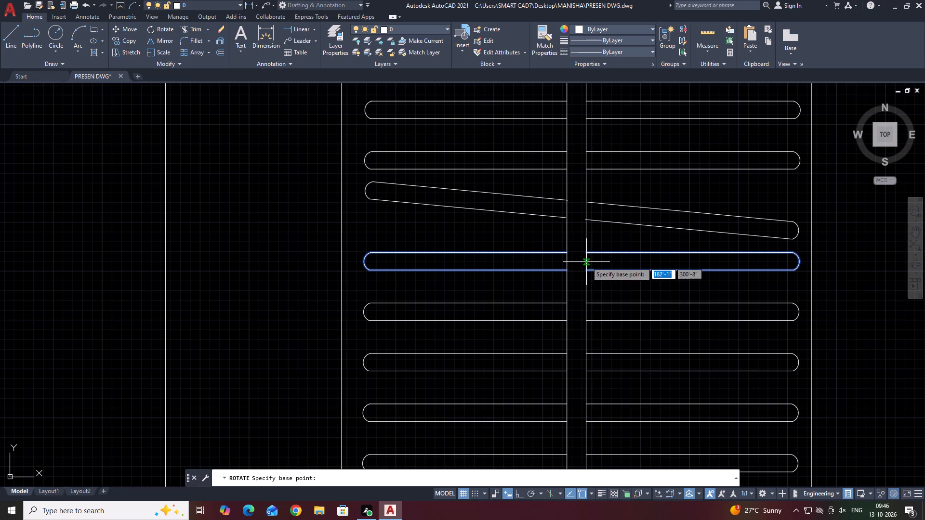
click(586, 262)
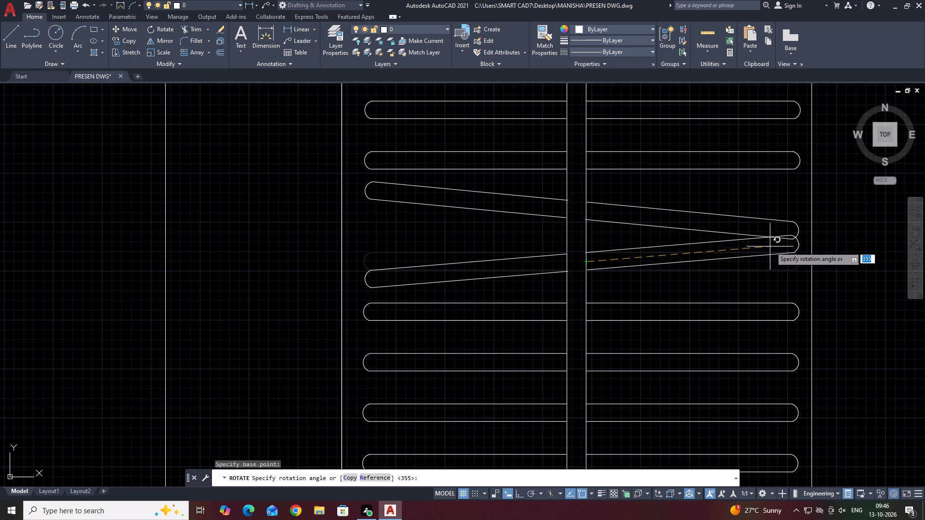
click(801, 252)
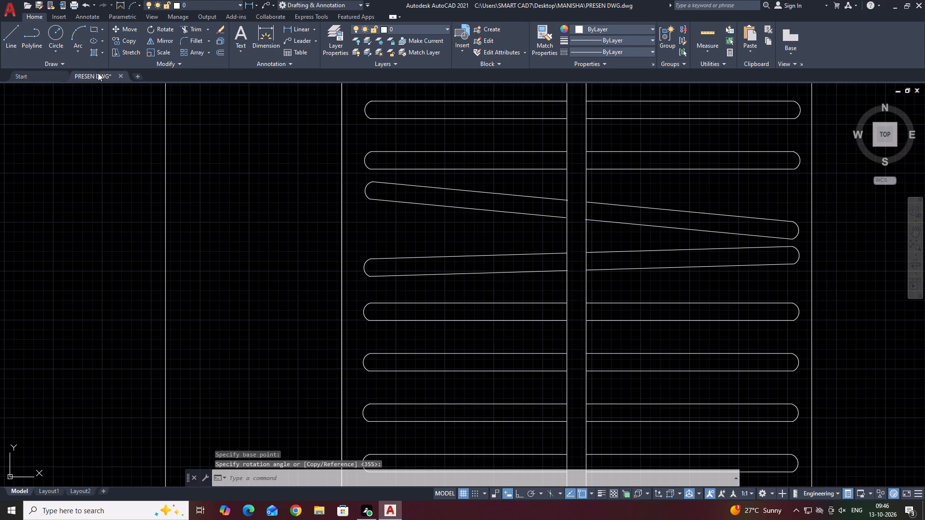
Save the drawing as PRESEN DWG in the MANISHA folder, replacing the existing file.
click(12, 15)
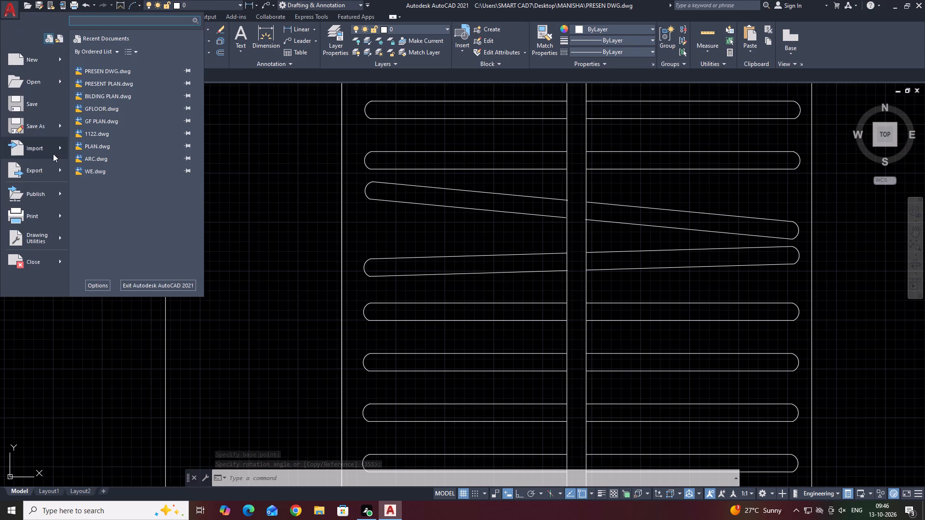
click(38, 127)
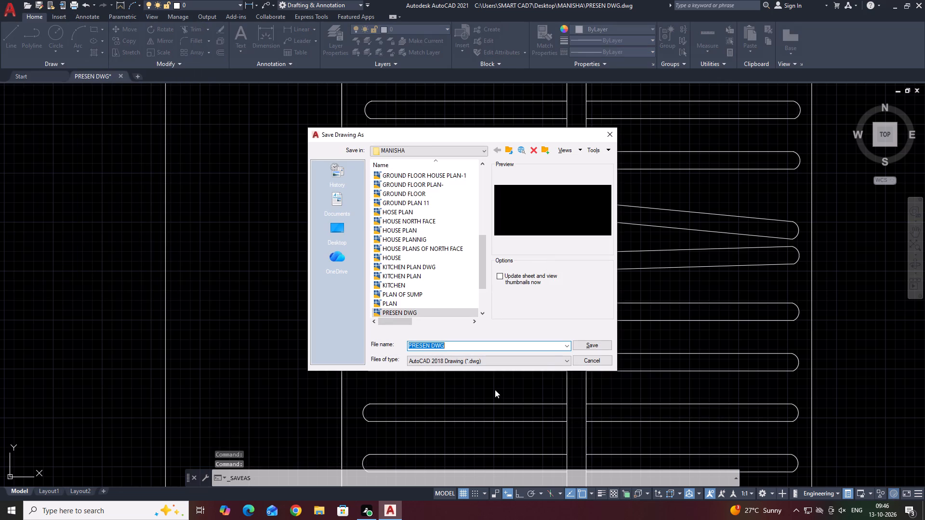
click(598, 341)
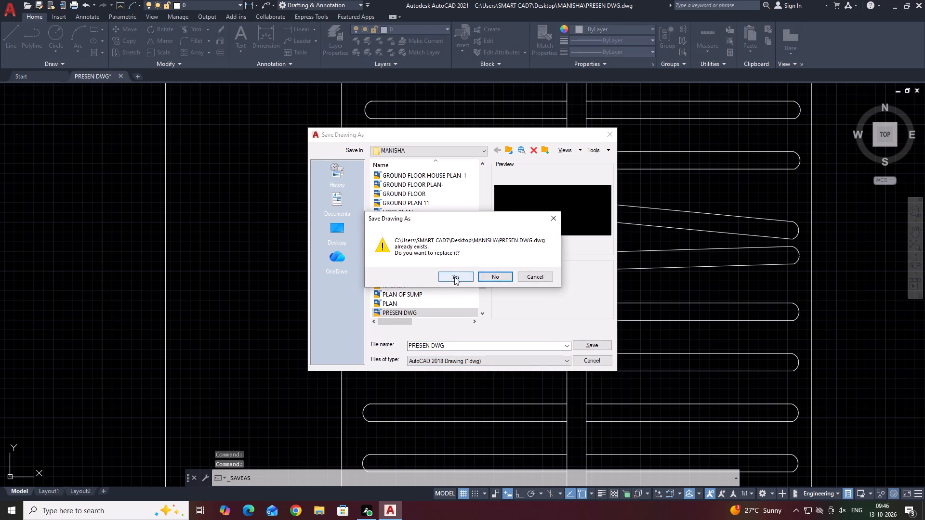
click(454, 277)
Rotate the fifth hanger below the two tilted ones slightly clockwise around its midpoint on the rod's right-hand line.
scroll(583, 349, down, 4)
middle_drag(710, 306, 635, 290)
scroll(629, 292, down, 3)
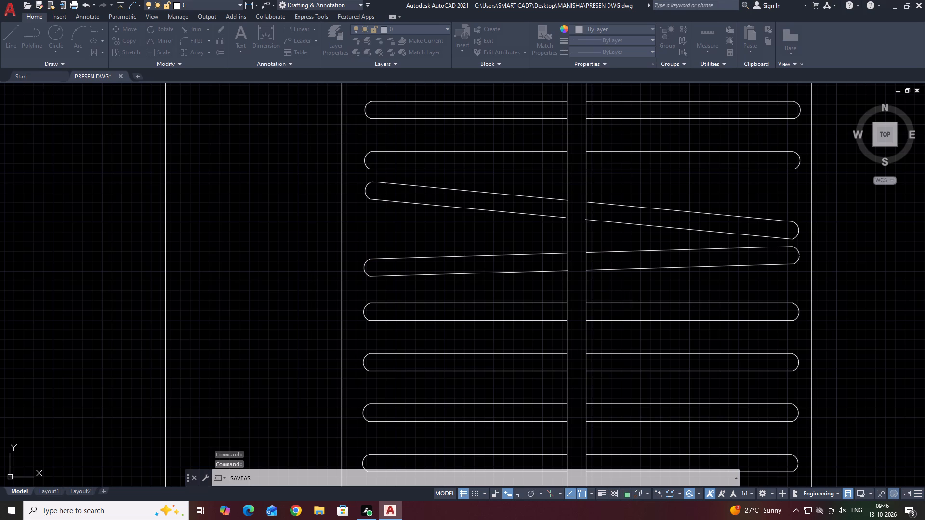
scroll(631, 286, down, 4)
middle_drag(638, 293, 535, 273)
scroll(514, 287, up, 4)
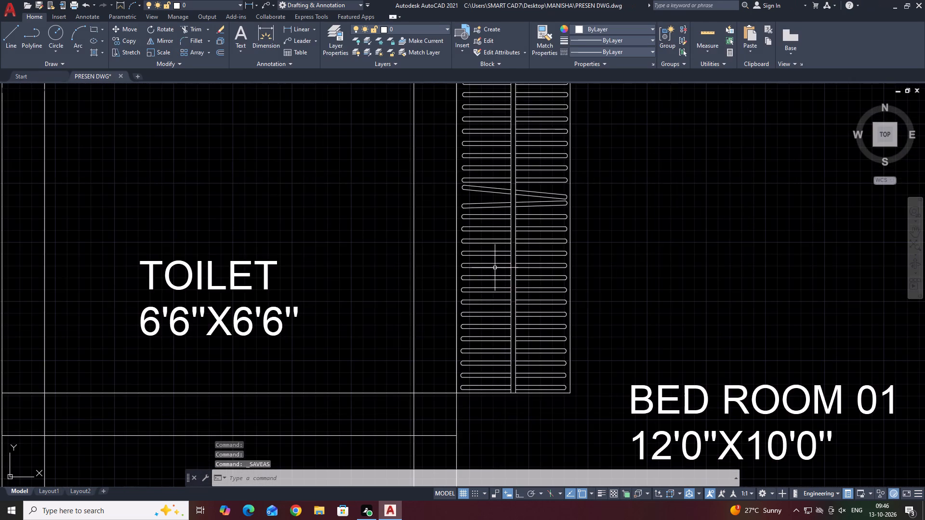
click(441, 258)
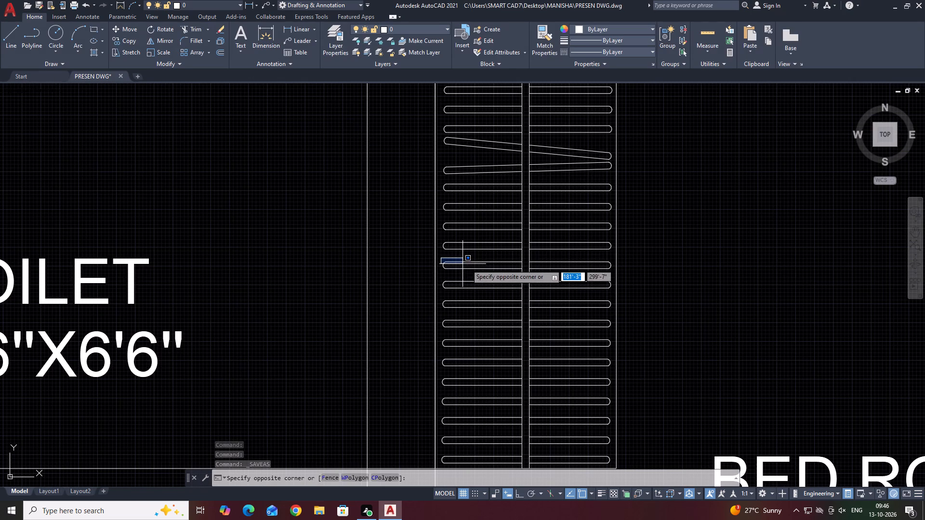
click(614, 273)
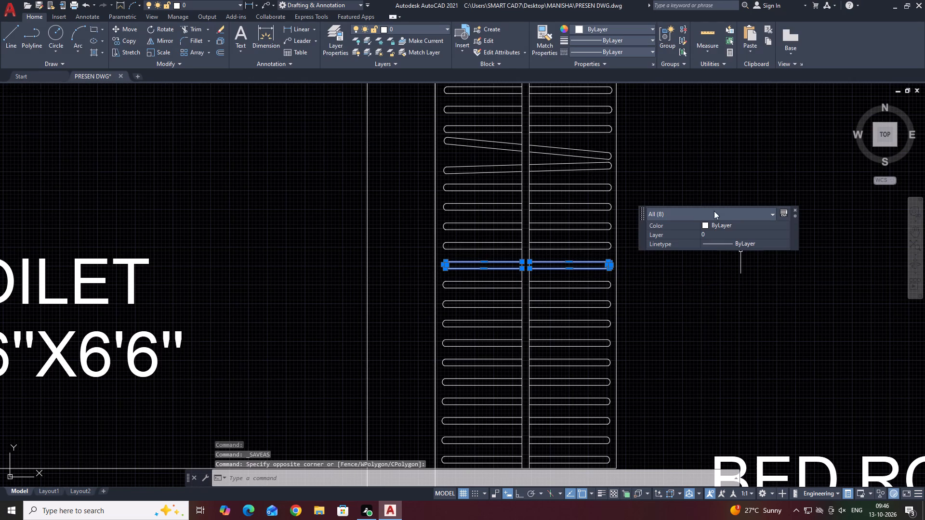
click(167, 30)
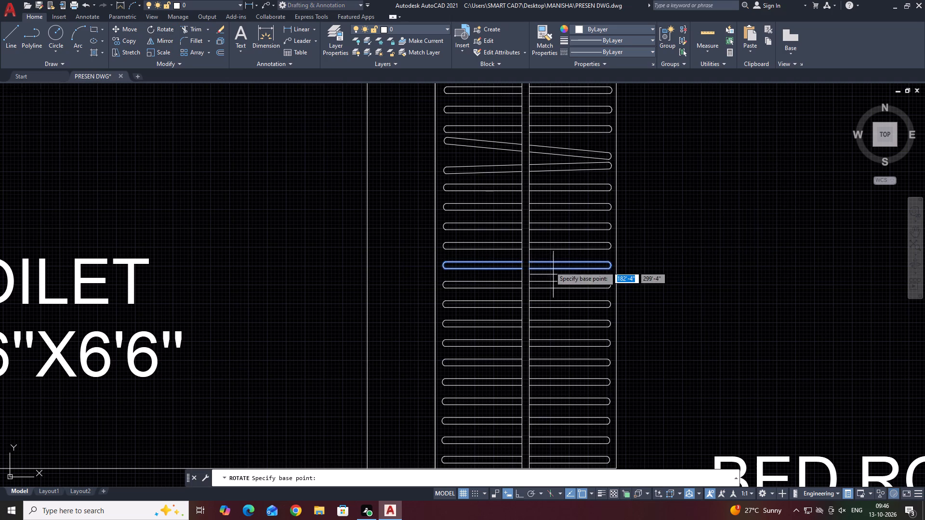
scroll(526, 265, up, 5)
click(537, 263)
scroll(561, 267, down, 1)
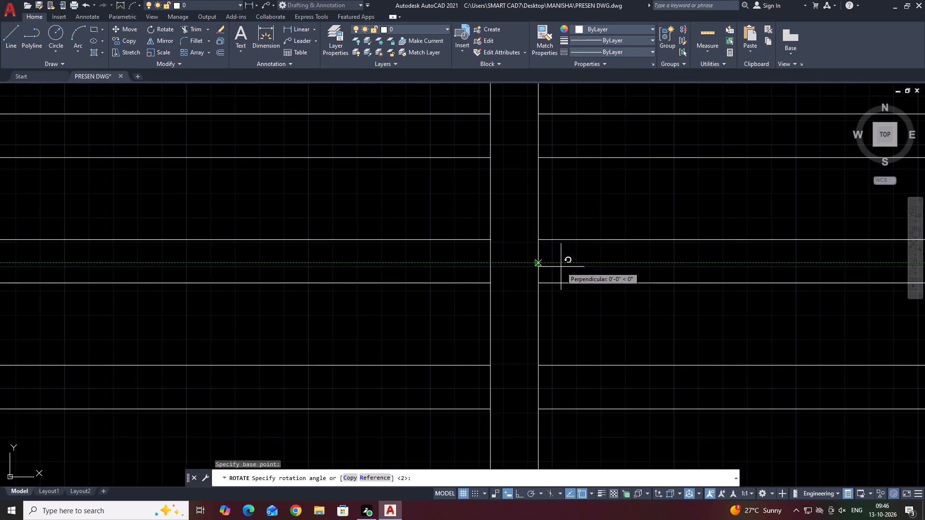
scroll(561, 267, down, 3)
click(650, 272)
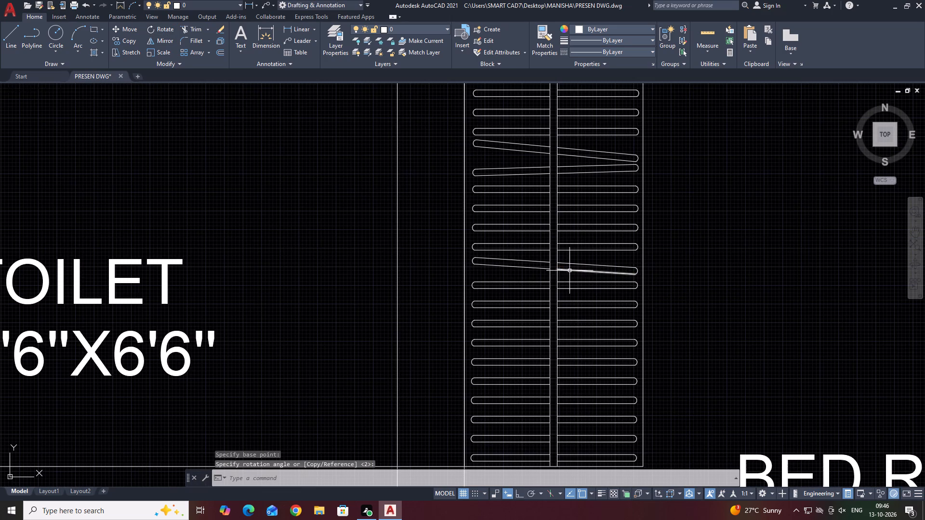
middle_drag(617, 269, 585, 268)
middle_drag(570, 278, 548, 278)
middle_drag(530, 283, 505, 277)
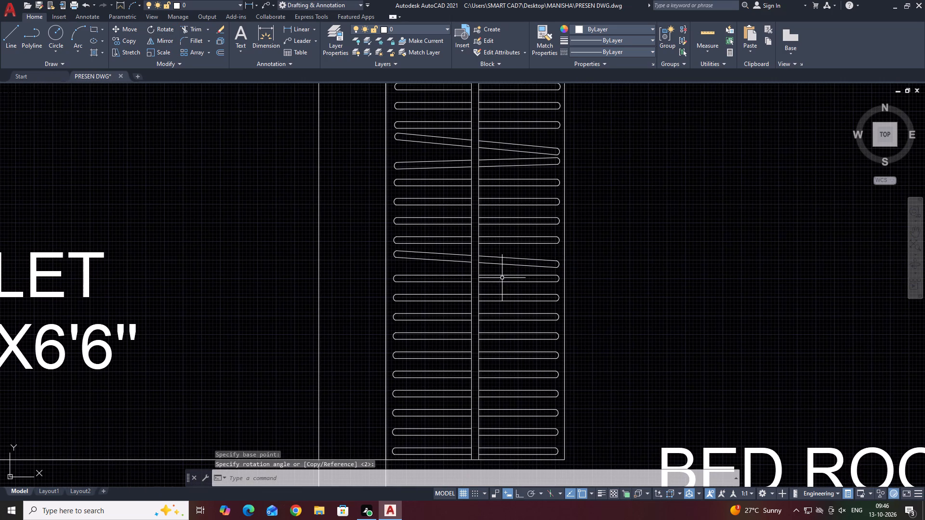
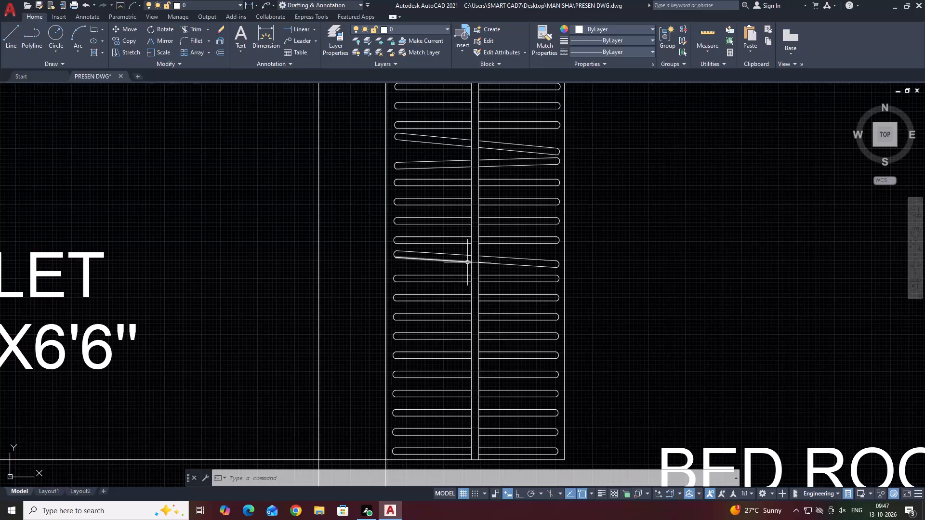
Rotate the eighth hanger from the wardrobe's top about 4° clockwise around its lower corner on the rod's right-hand line.
middle_drag(534, 307, 374, 303)
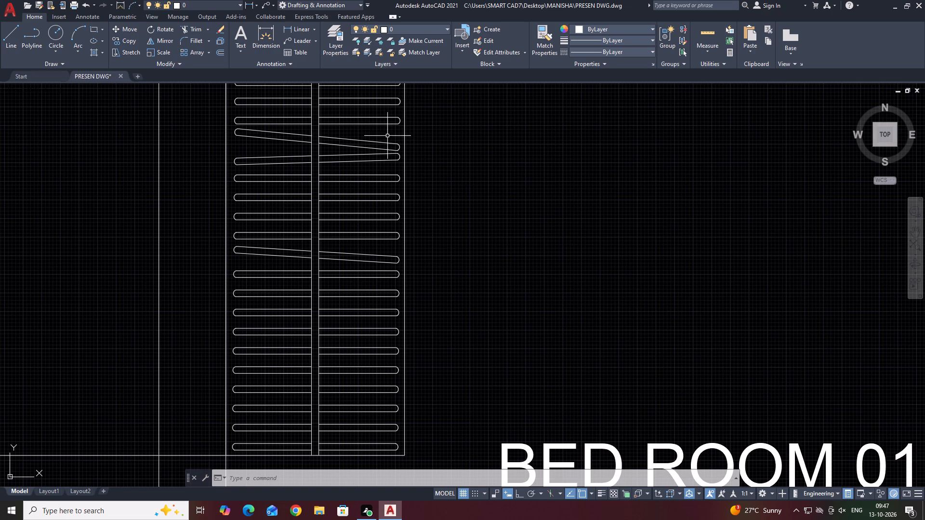
scroll(424, 227, down, 4)
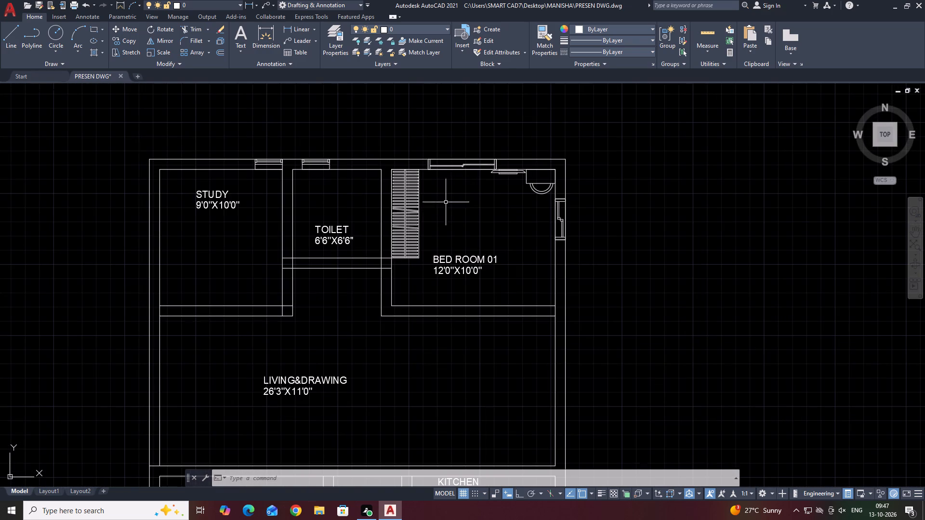
scroll(407, 194, up, 3)
scroll(326, 193, up, 2)
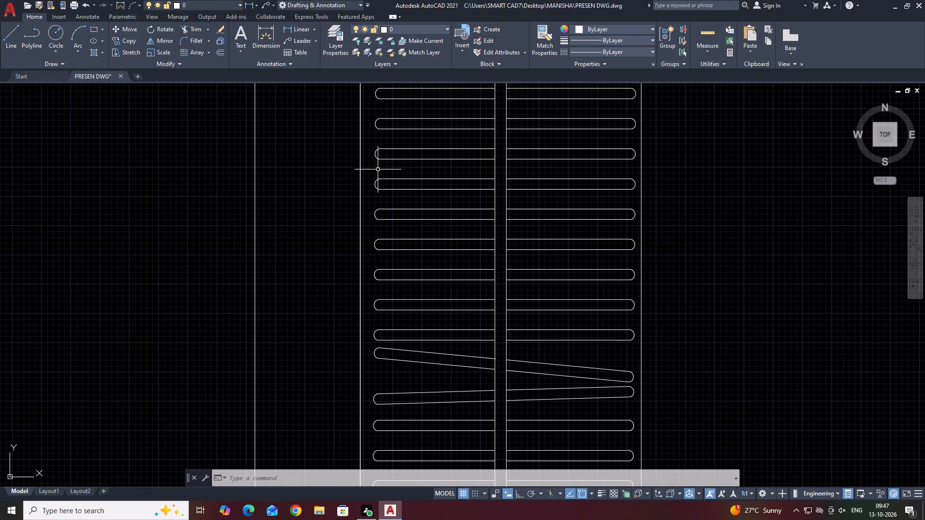
drag(371, 166, 379, 180)
click(660, 205)
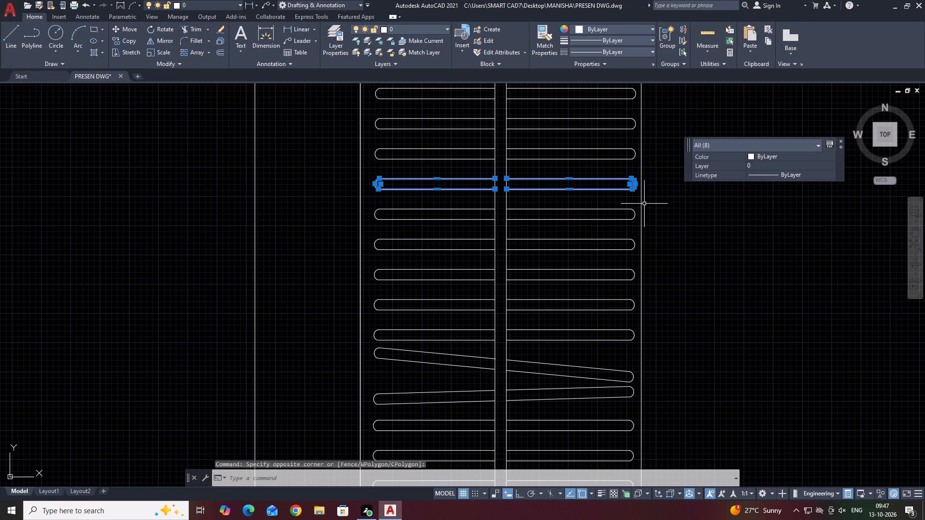
key(r)
key(o)
key(space)
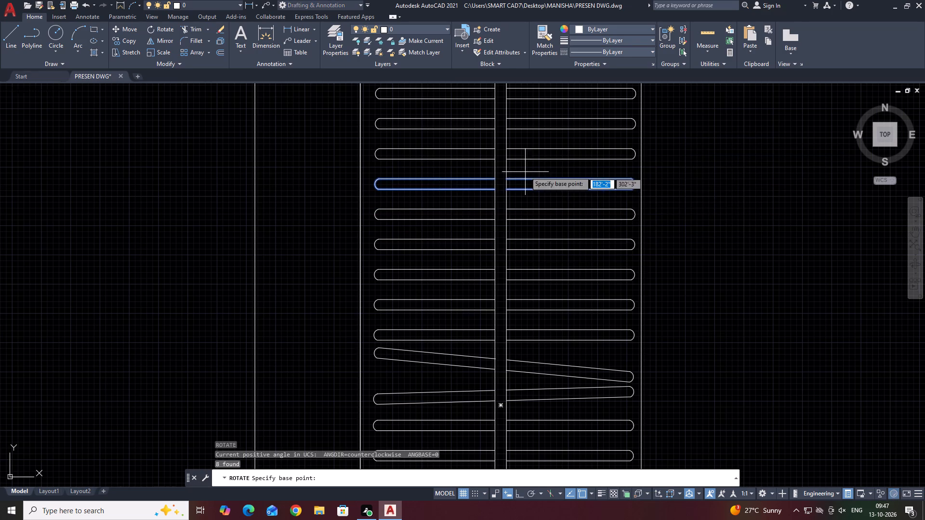
middle_drag(678, 169, 582, 193)
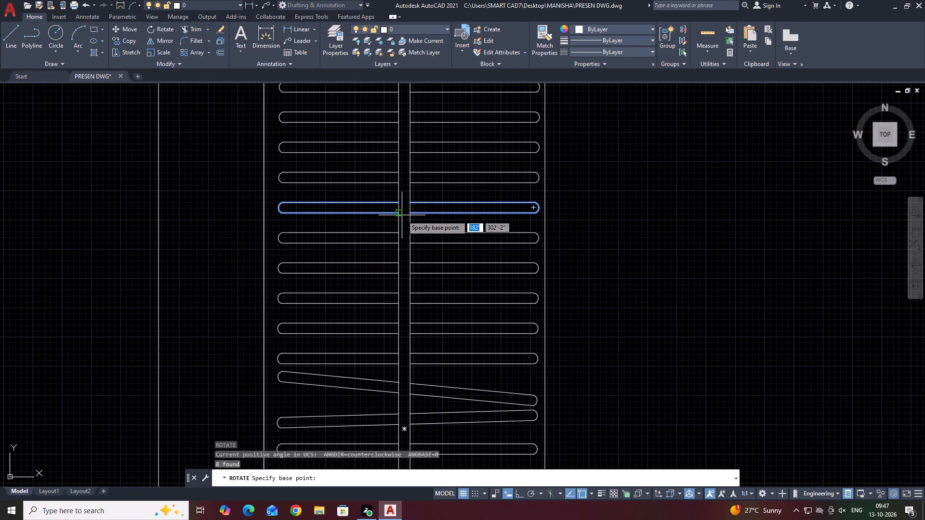
click(410, 212)
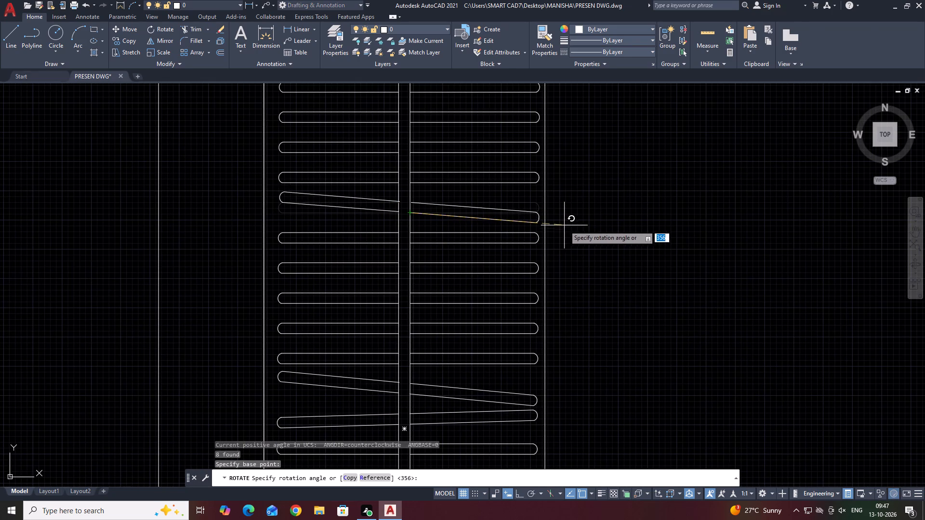
click(564, 224)
Rotate the eleventh hanger from the wardrobe's top about 4° counterclockwise around its lower corner on the rod's right-hand line.
middle_drag(615, 218, 608, 111)
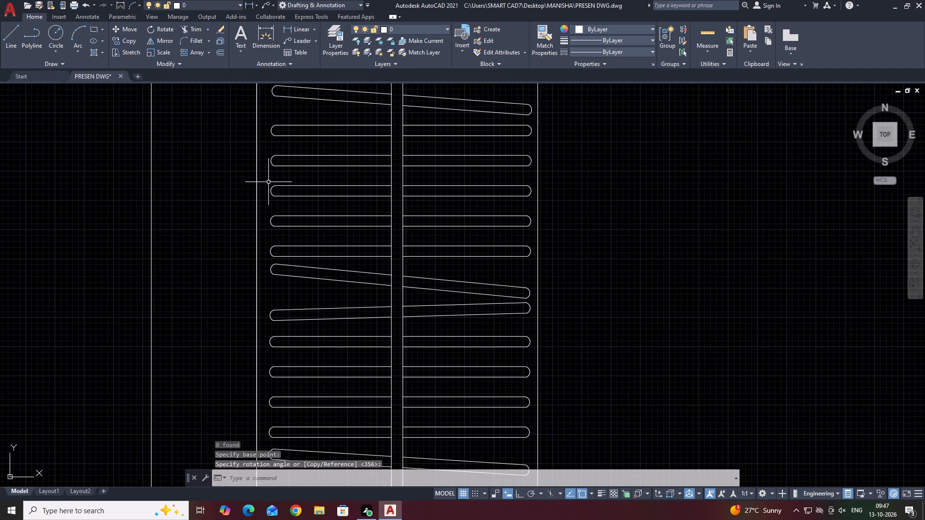
click(263, 176)
click(574, 208)
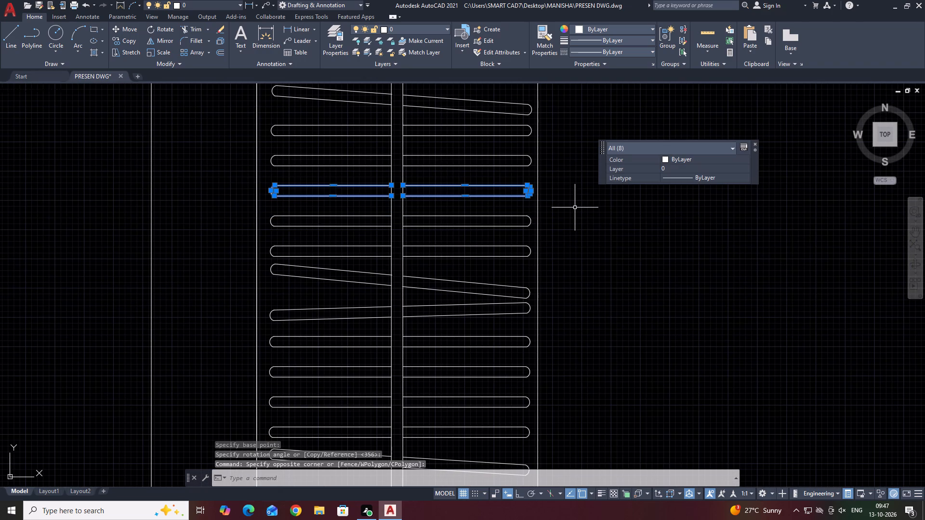
key(space)
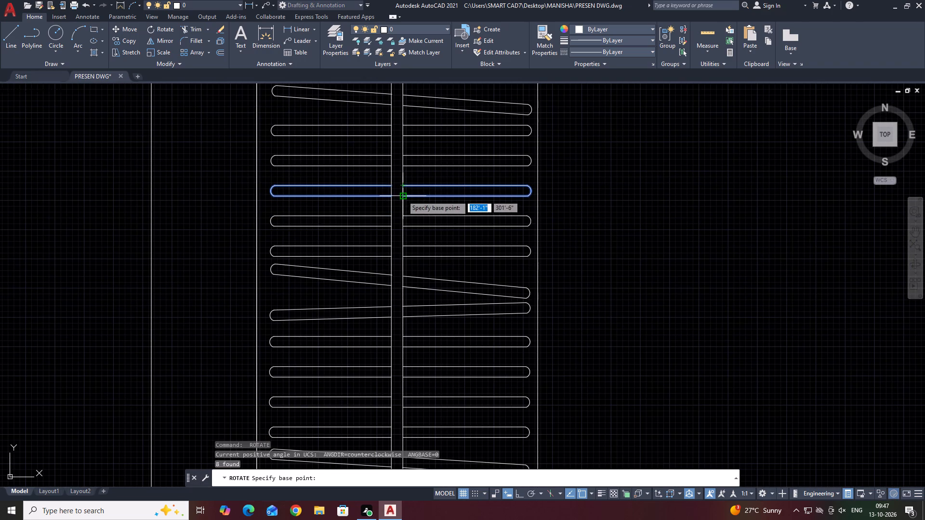
click(402, 195)
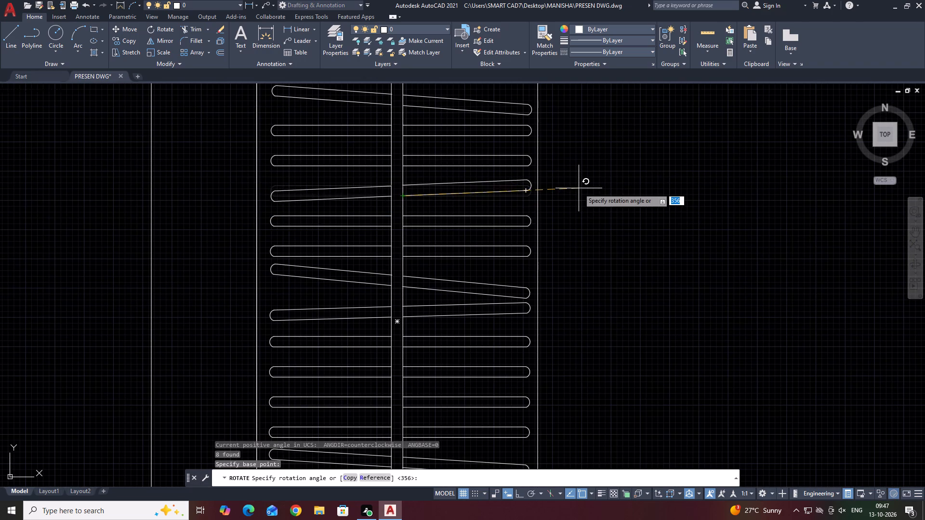
click(579, 182)
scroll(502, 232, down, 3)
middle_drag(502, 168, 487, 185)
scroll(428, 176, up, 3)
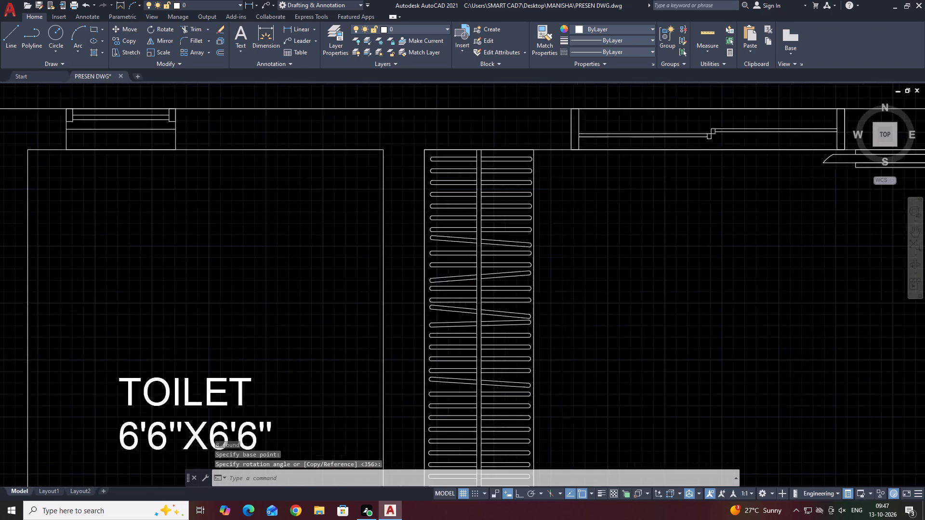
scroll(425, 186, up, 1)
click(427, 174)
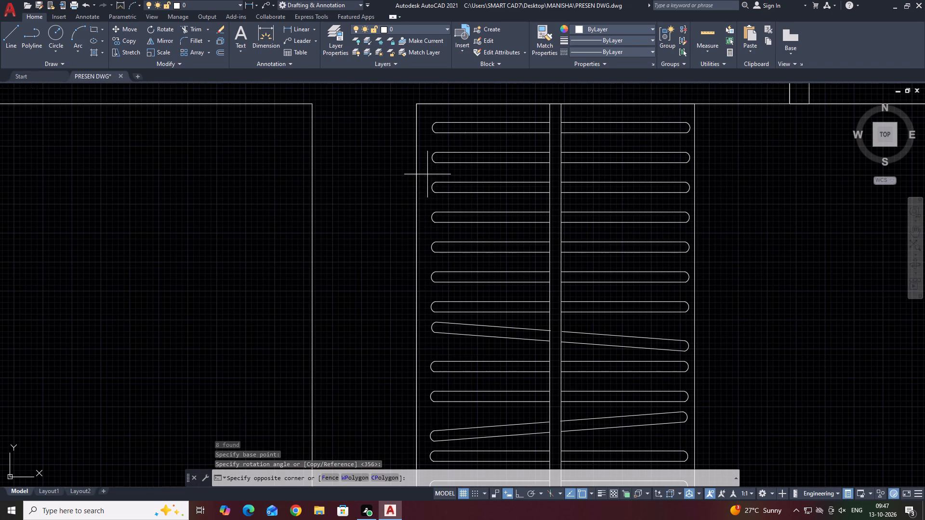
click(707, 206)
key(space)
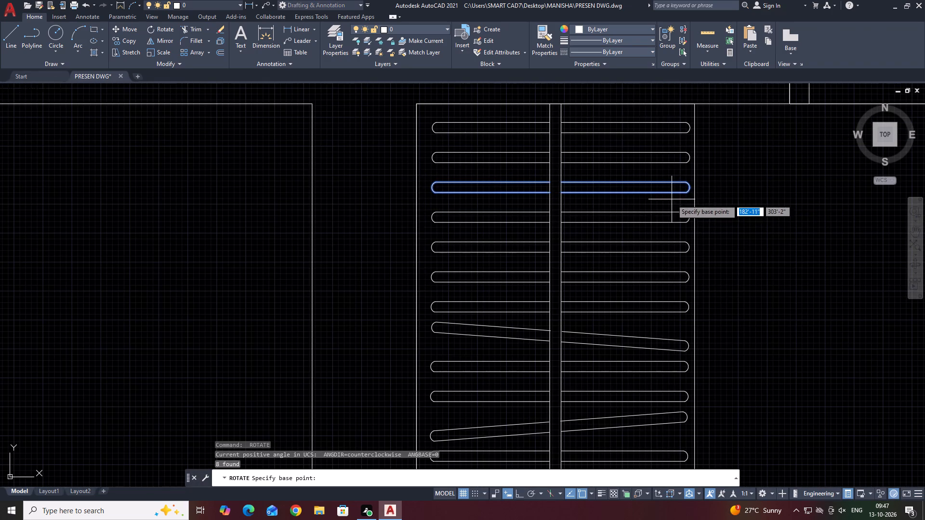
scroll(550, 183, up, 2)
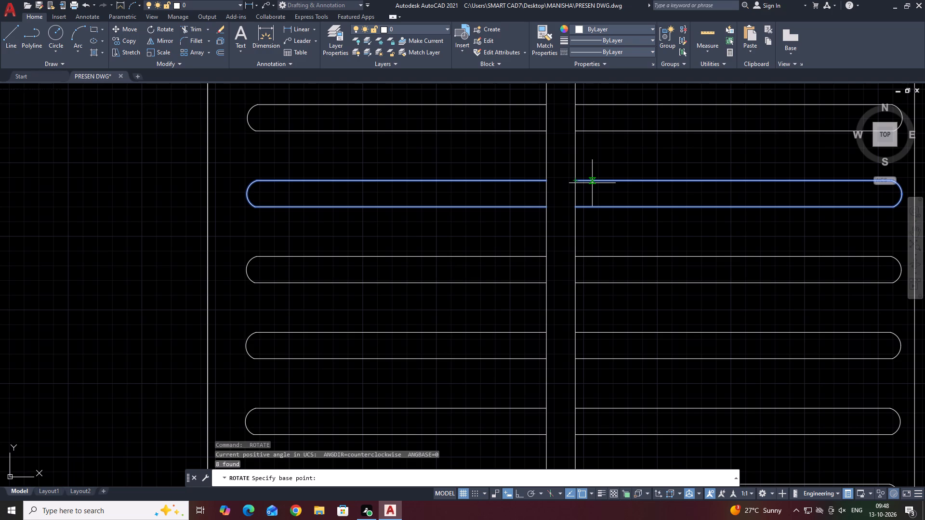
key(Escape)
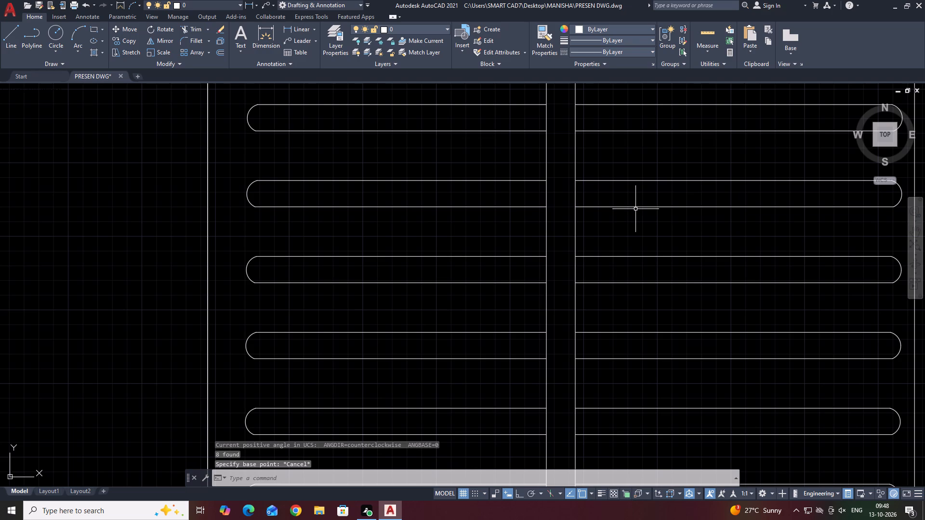
Rotate the third hanger from the wardrobe's top about 4° clockwise around its mid-height point on the rod's right-hand line.
middle_drag(643, 248, 590, 238)
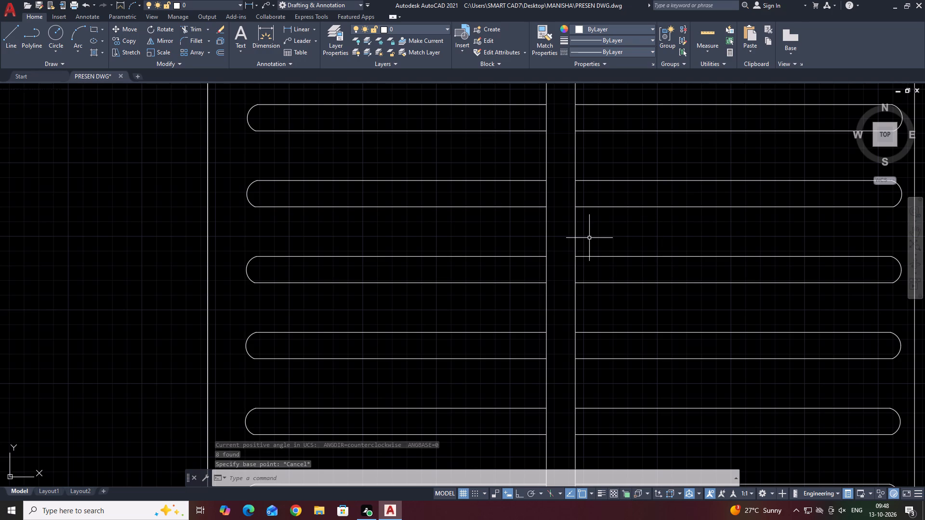
middle_drag(590, 238, 573, 268)
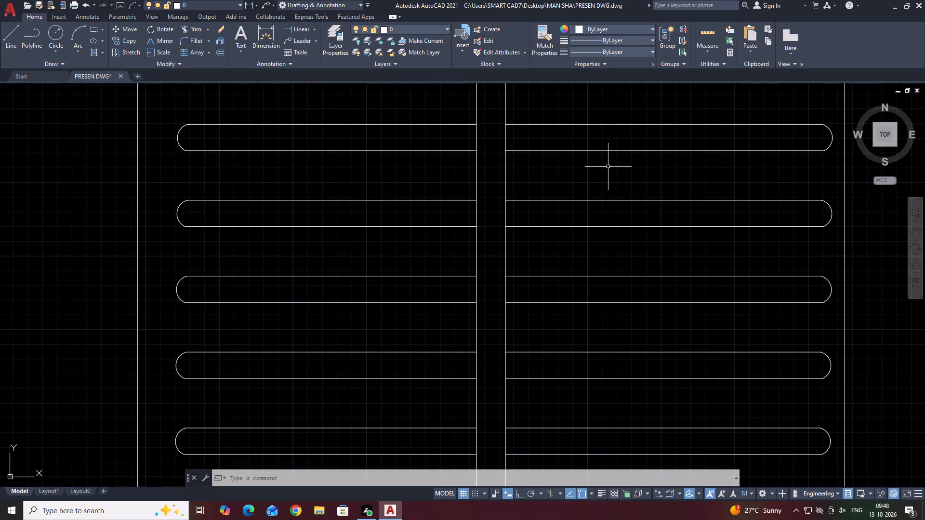
click(171, 191)
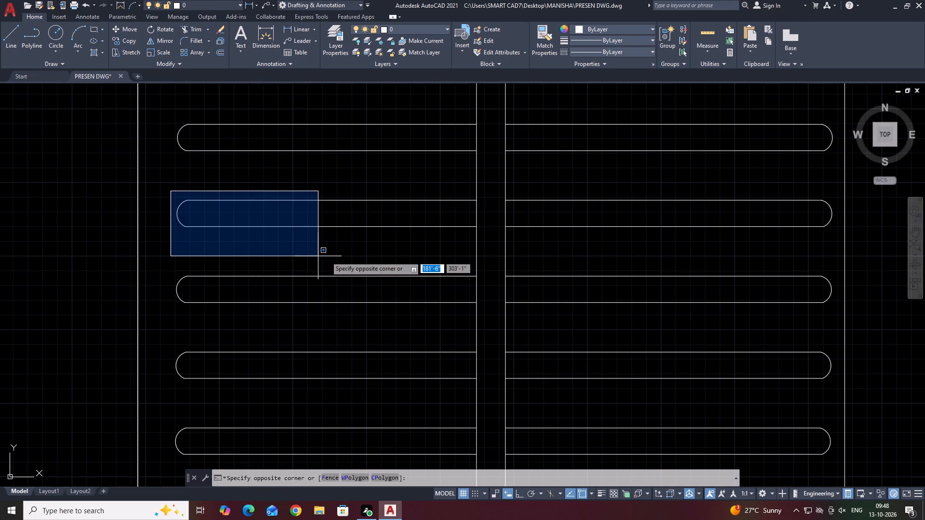
click(847, 238)
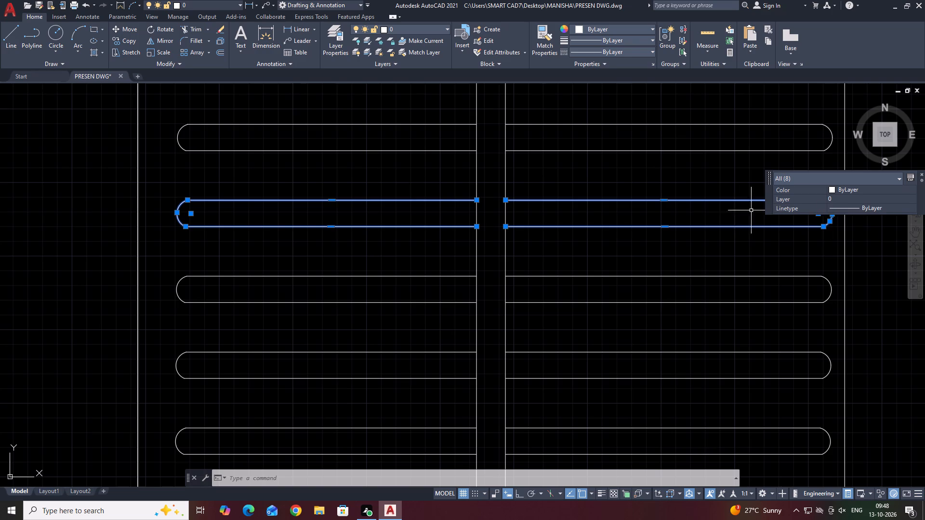
middle_drag(653, 209, 581, 234)
key(r)
key(o)
key(space)
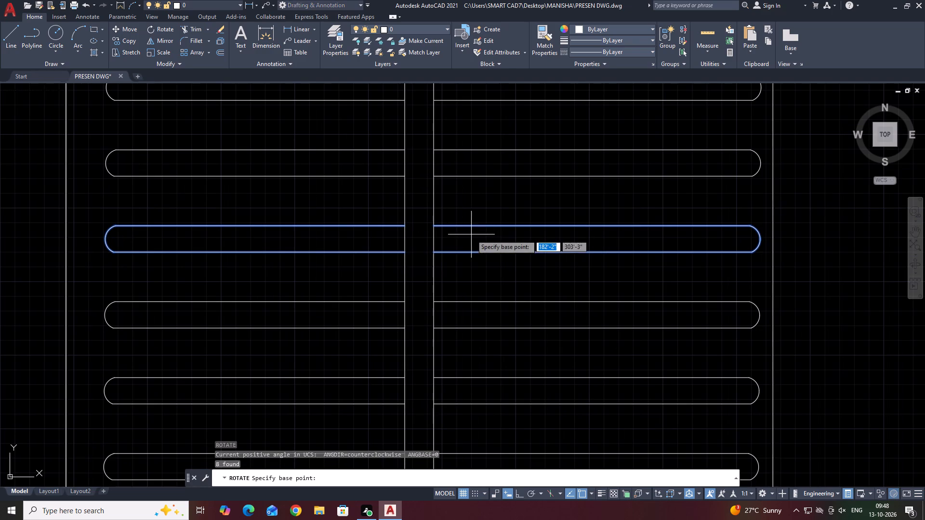
click(434, 238)
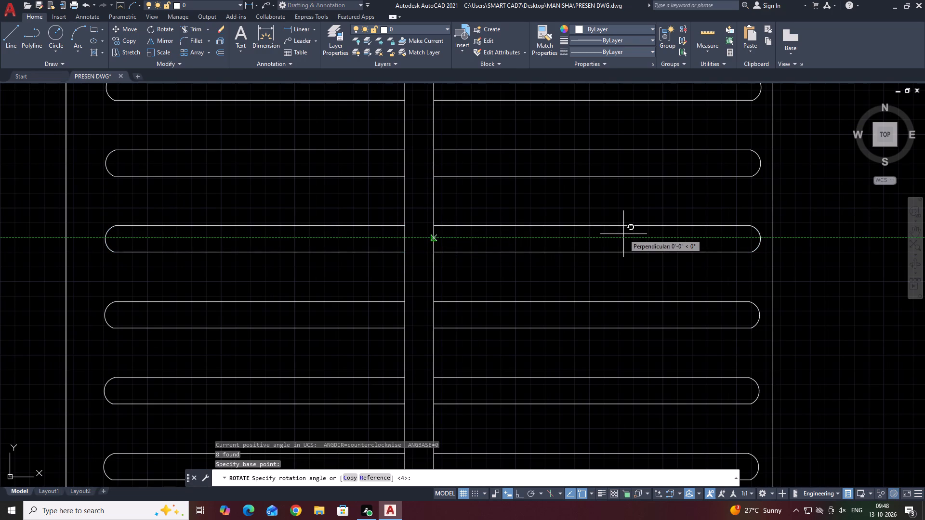
click(776, 260)
Rotate the topmost hanger about 6° counterclockwise around its mid-height point on the rod's right-hand line.
scroll(597, 203, down, 3)
middle_drag(628, 197, 547, 195)
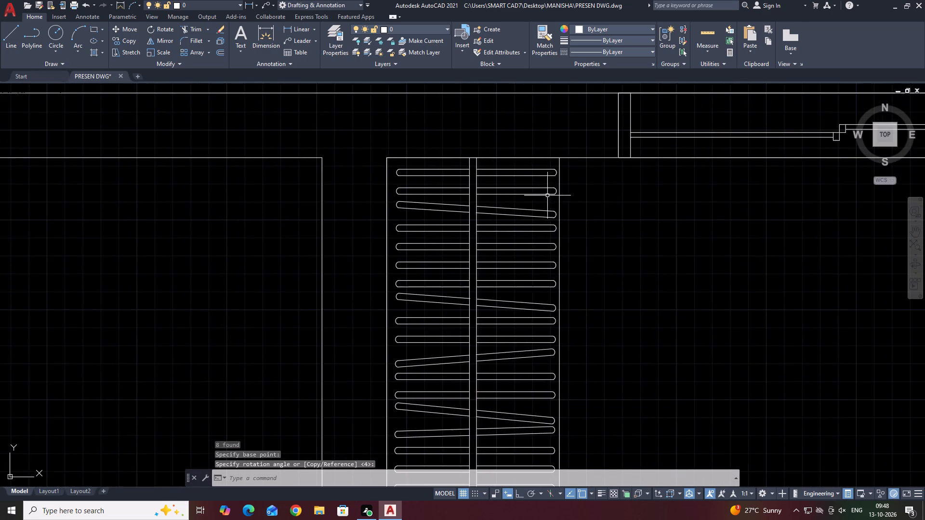
scroll(396, 162, up, 3)
click(375, 174)
scroll(562, 223, down, 2)
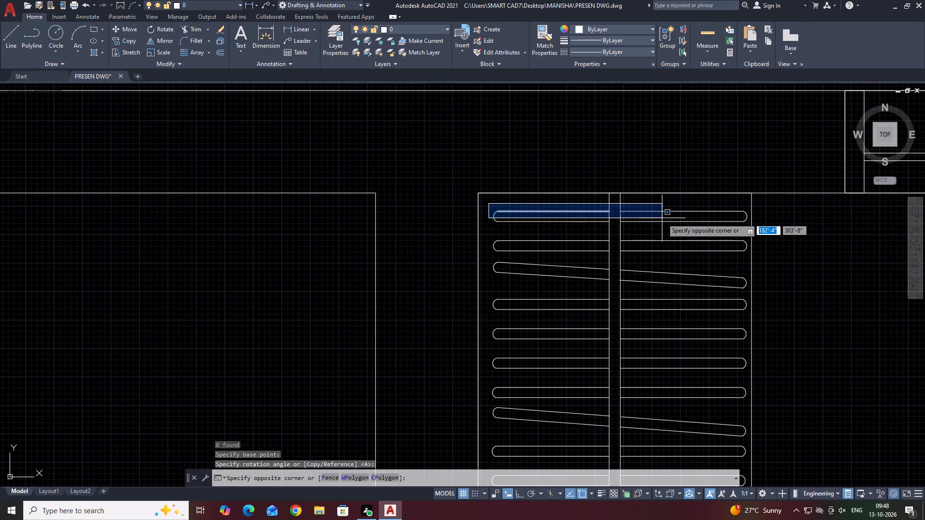
click(763, 234)
middle_drag(699, 242, 580, 255)
key(space)
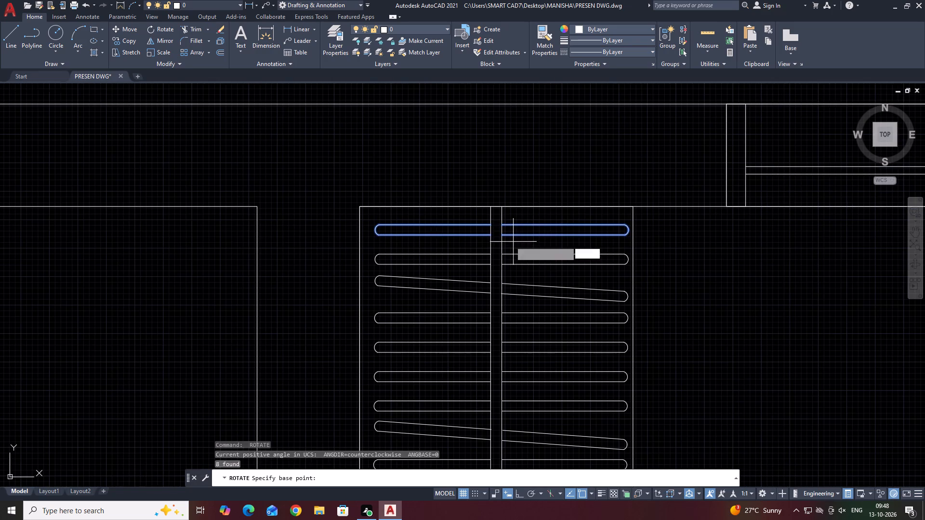
scroll(516, 230, up, 3)
click(453, 232)
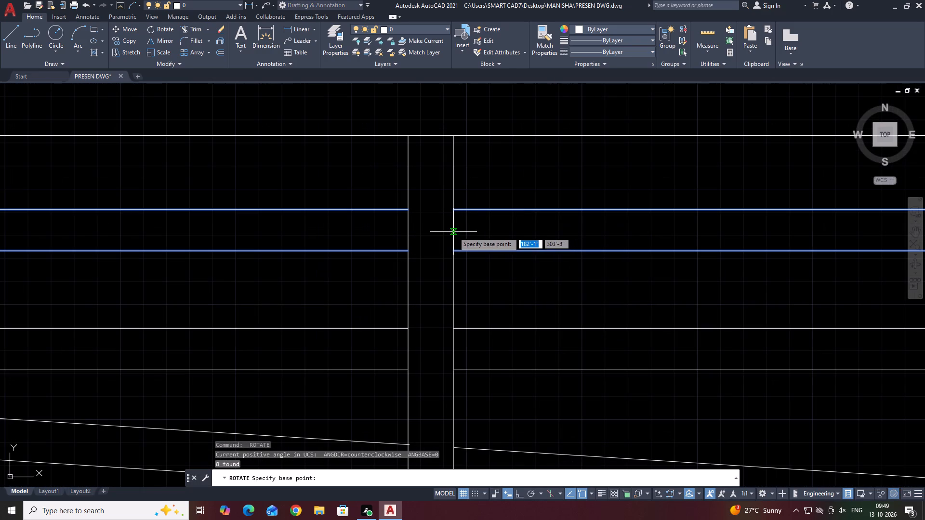
scroll(441, 206, down, 5)
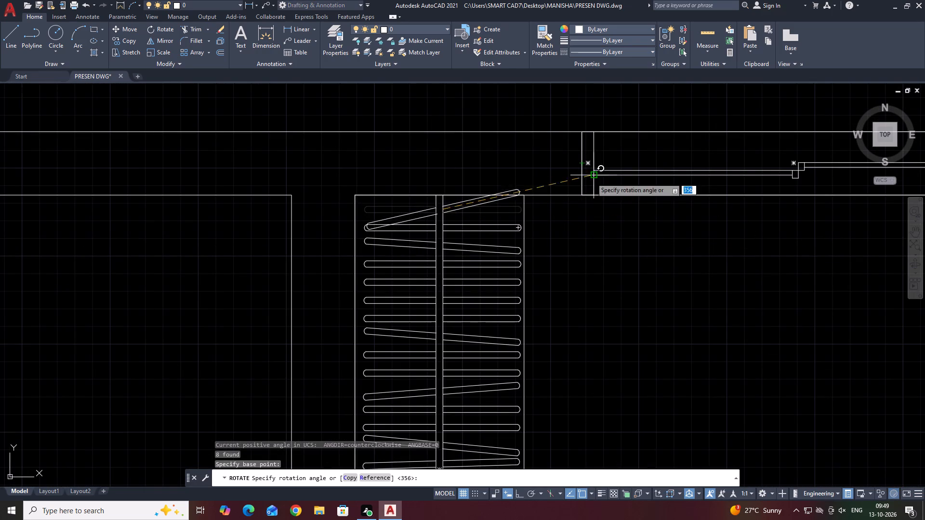
click(592, 192)
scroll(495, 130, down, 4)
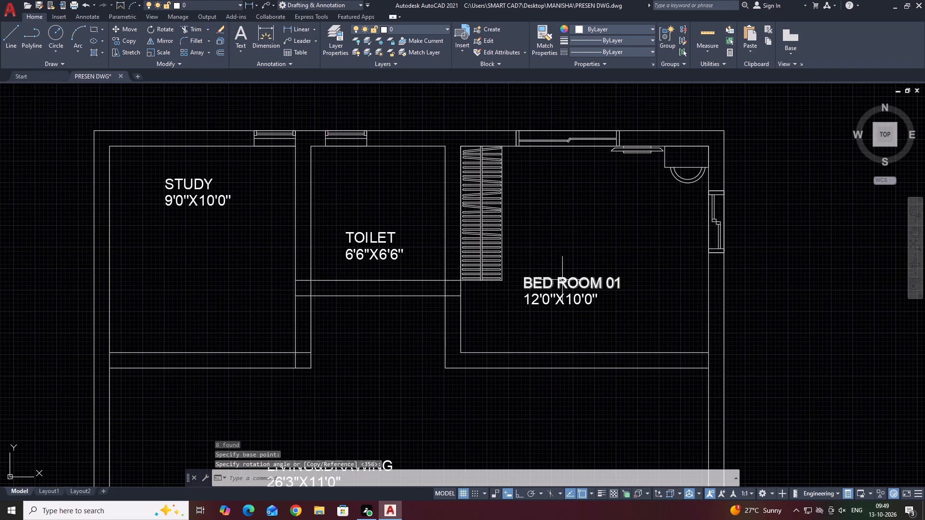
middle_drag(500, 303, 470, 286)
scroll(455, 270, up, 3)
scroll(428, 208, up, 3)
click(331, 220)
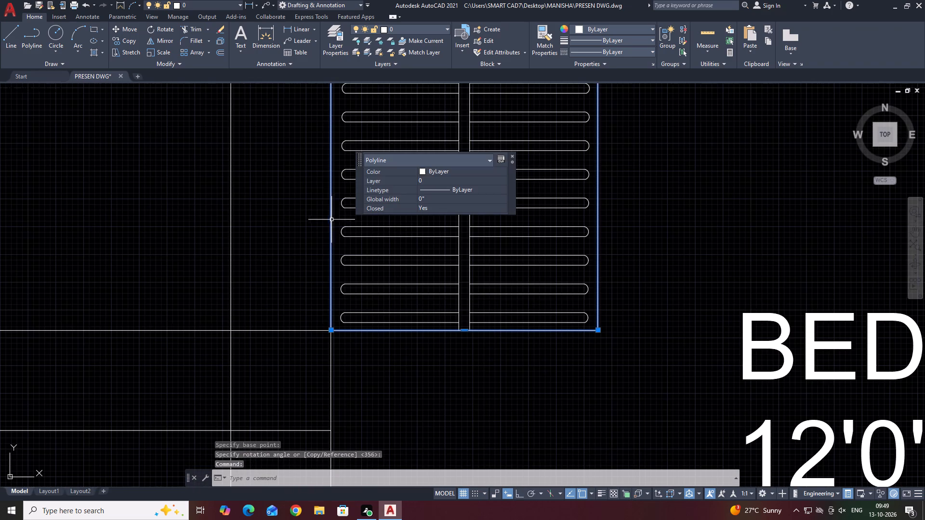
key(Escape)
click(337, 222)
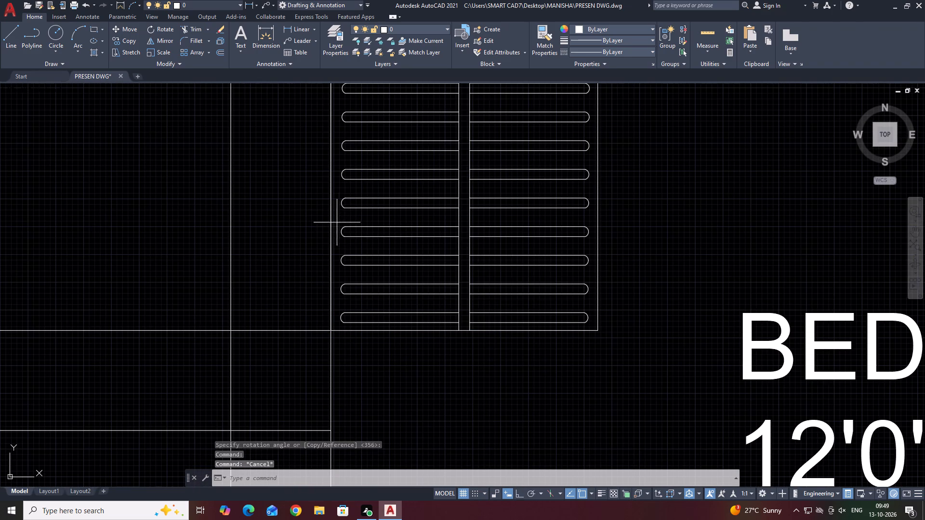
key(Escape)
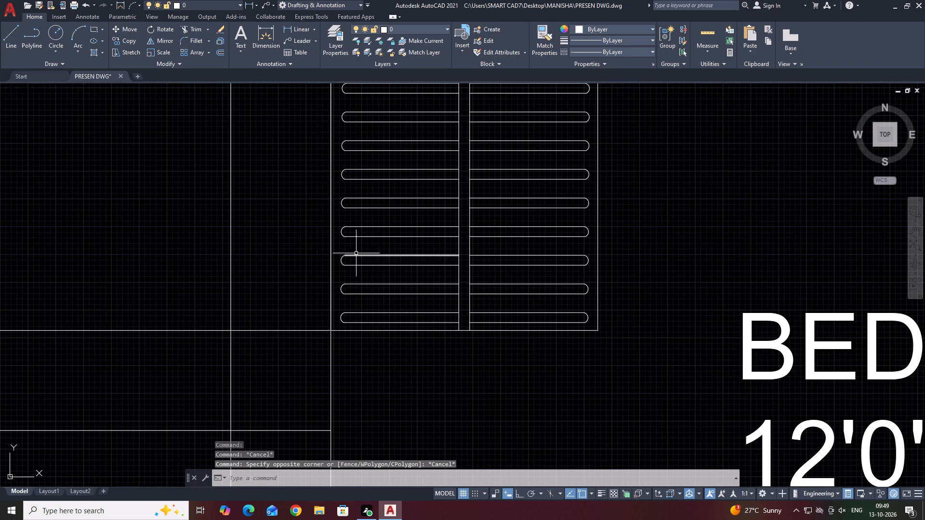
Rotate the third hanger from the wardrobe's bottom slightly counterclockwise around its lower corner on the rod's right-hand line.
click(337, 249)
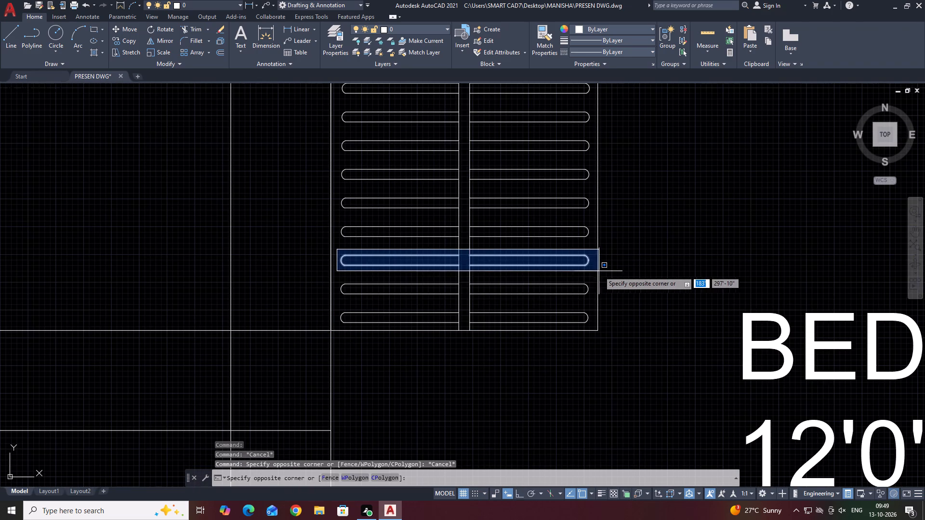
click(599, 271)
text(RO)
key(space)
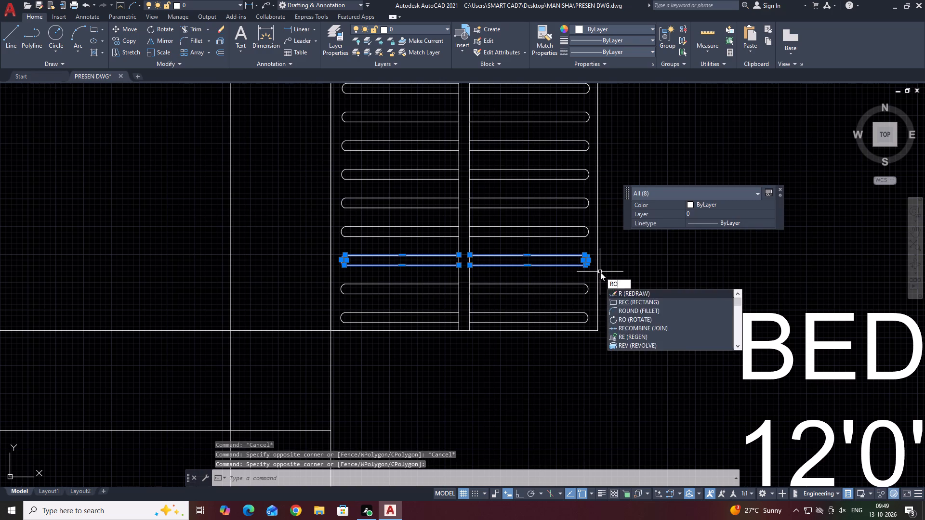
click(469, 265)
click(586, 252)
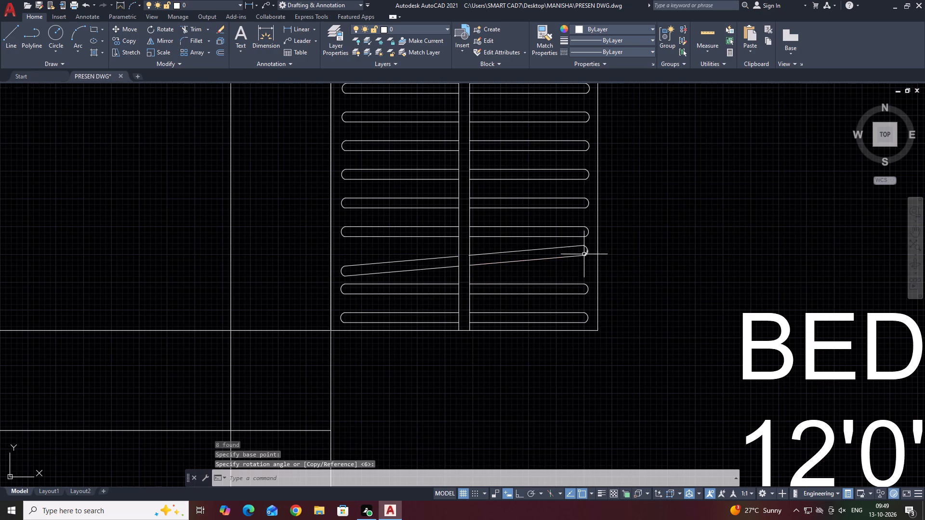
Rotate the second hanger from the wardrobe's bottom about 6° counterclockwise around its lower corner on the rod's right-hand line.
click(334, 282)
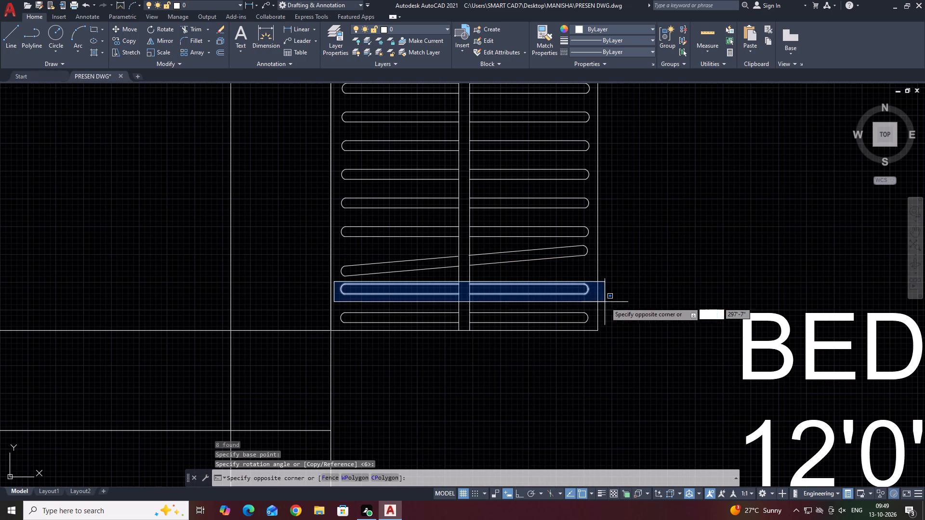
click(607, 301)
key(space)
click(468, 294)
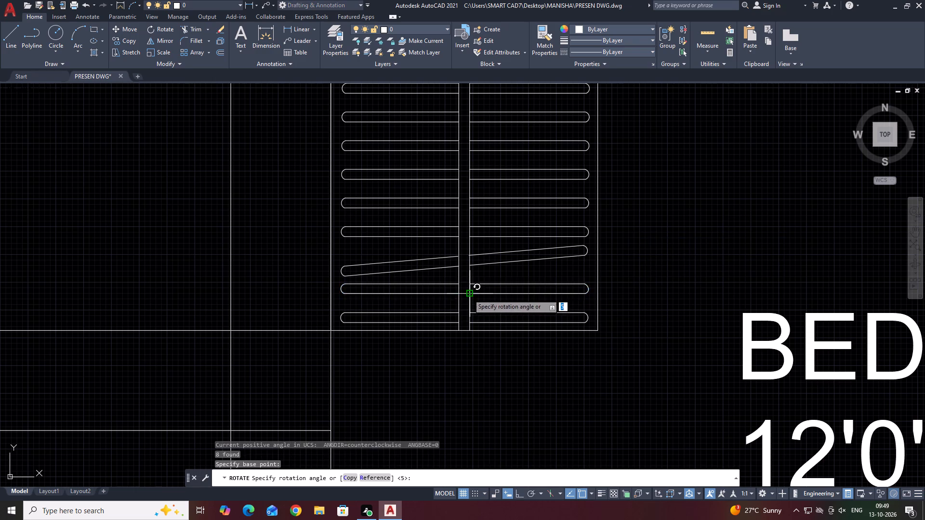
click(571, 280)
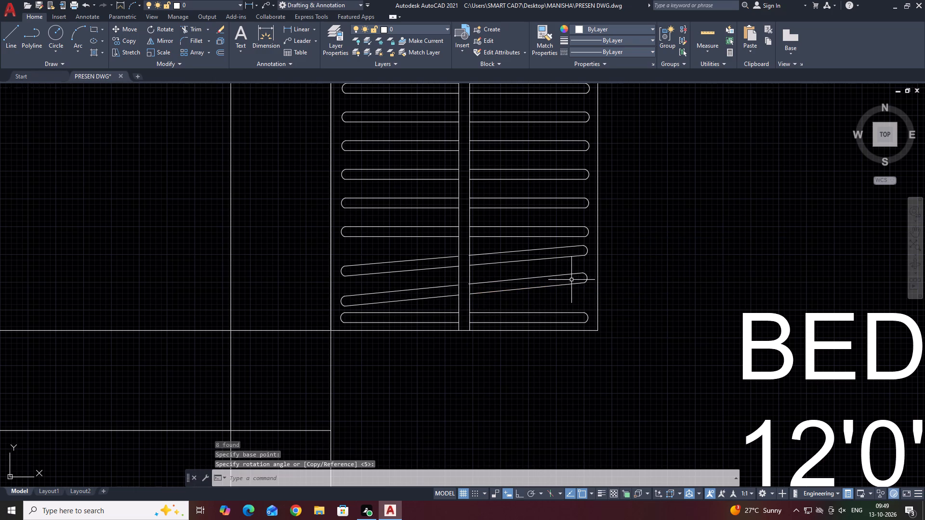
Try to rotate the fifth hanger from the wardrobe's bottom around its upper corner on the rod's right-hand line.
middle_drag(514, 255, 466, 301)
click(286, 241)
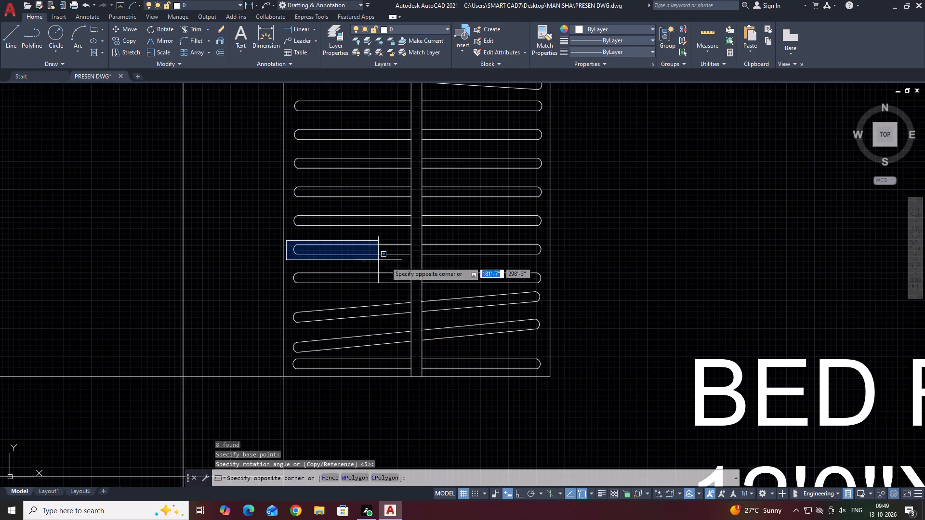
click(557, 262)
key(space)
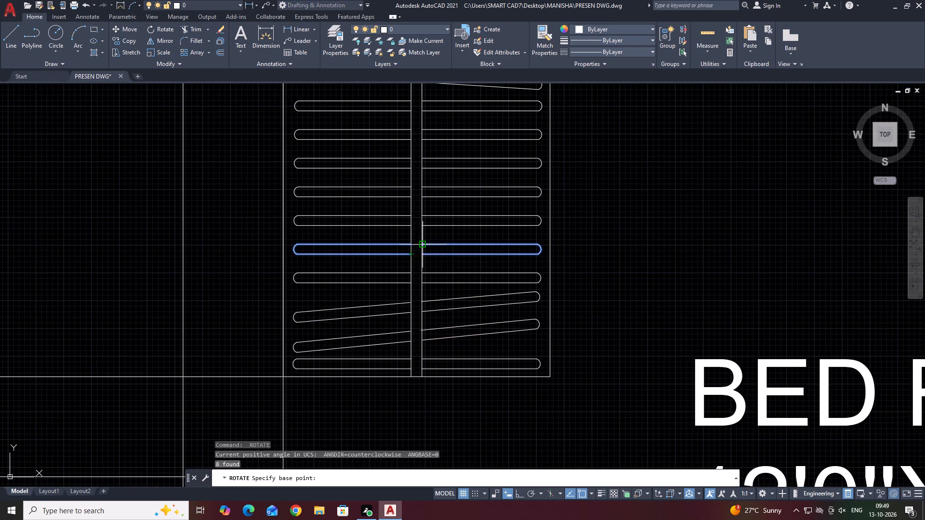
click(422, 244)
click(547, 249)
Rotate the seventh hanger from the wardrobe's bottom about 9° counterclockwise around its lower corner on the rod's right-hand line.
middle_drag(478, 219, 475, 246)
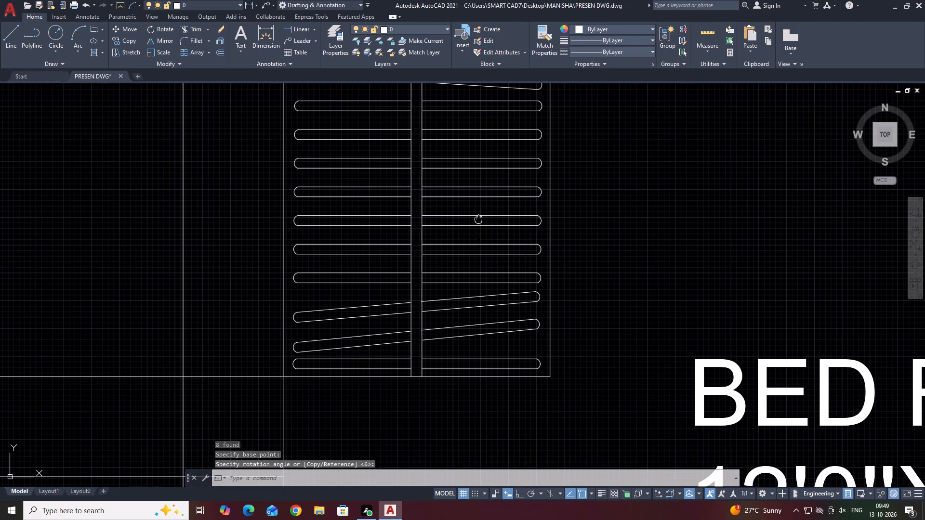
middle_drag(475, 246, 462, 275)
click(270, 236)
click(541, 258)
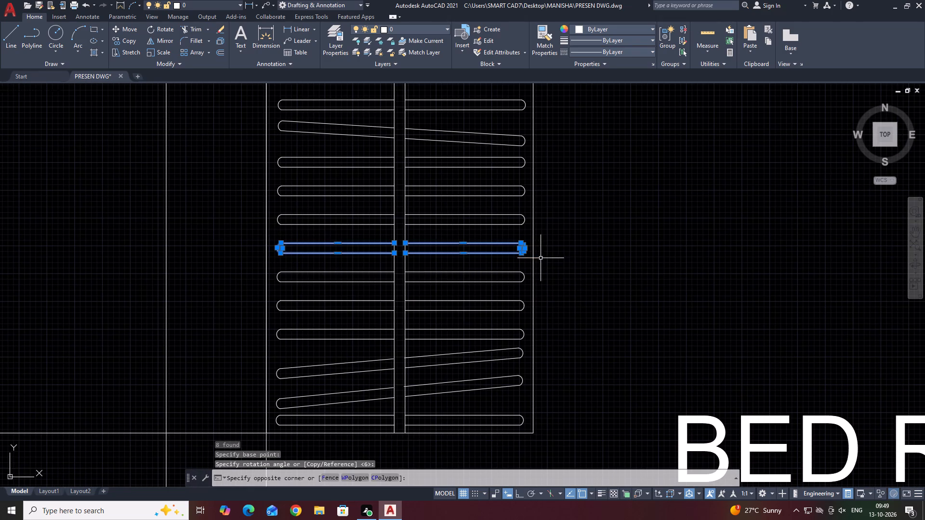
key(space)
click(405, 253)
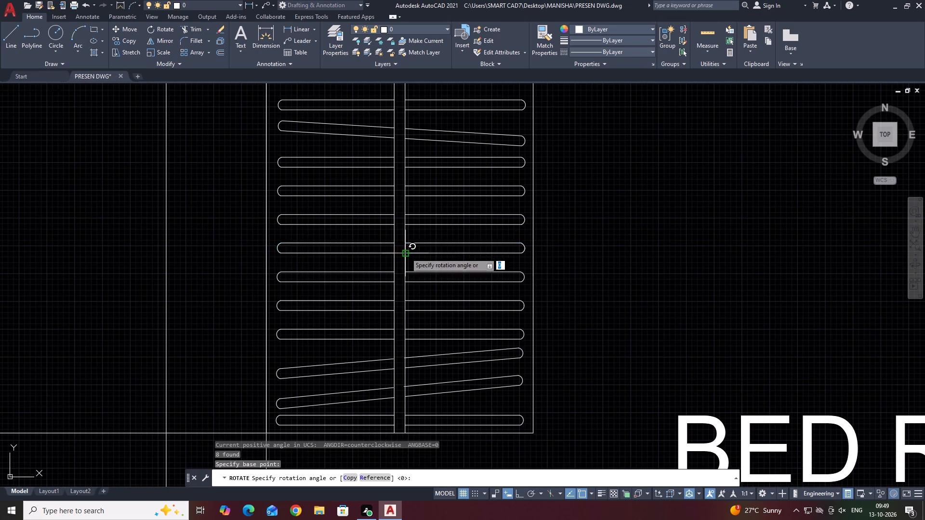
click(574, 227)
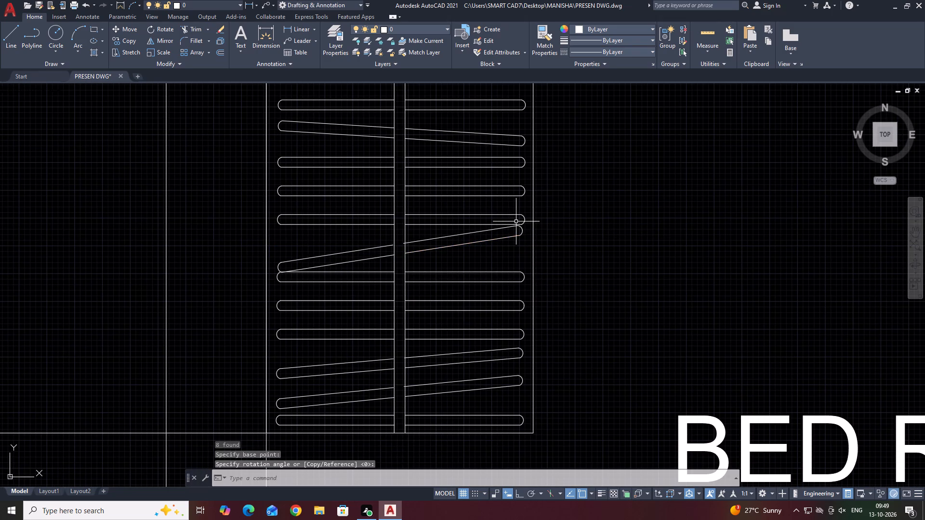
Rotate the ninth hanger from the wardrobe's bottom about 5° clockwise around its lower corner on the rod's right-hand line.
middle_drag(515, 226, 498, 284)
click(255, 236)
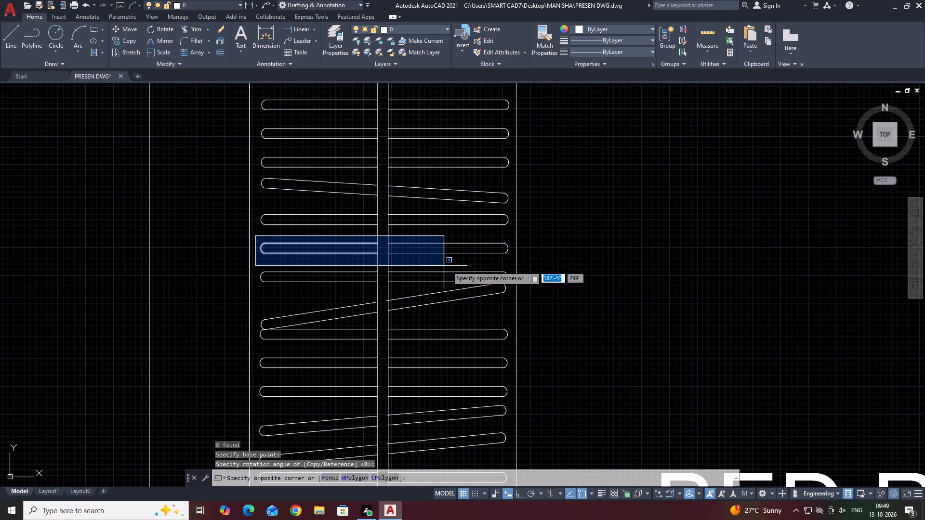
click(515, 262)
key(space)
click(384, 254)
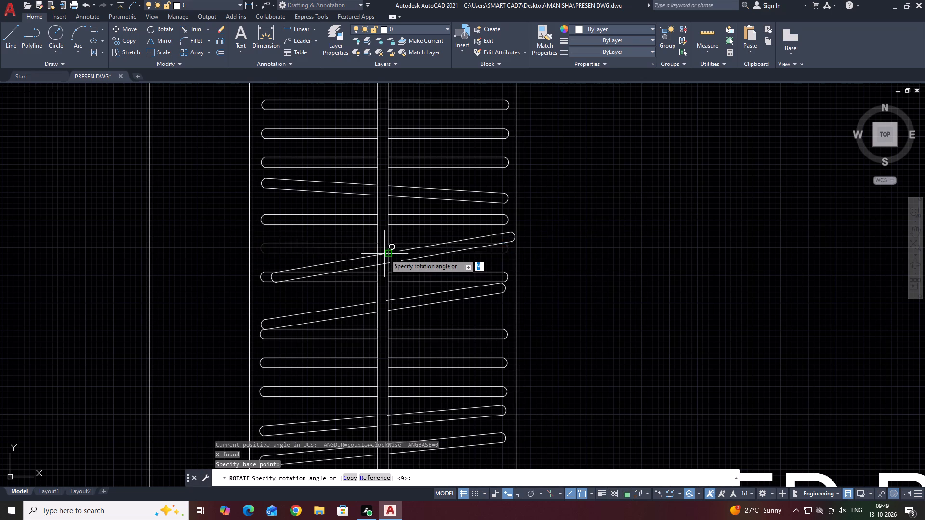
click(510, 264)
Extend the upper line of the ninth hanger's right half to meet the rod's right-hand line.
scroll(381, 252, up, 4)
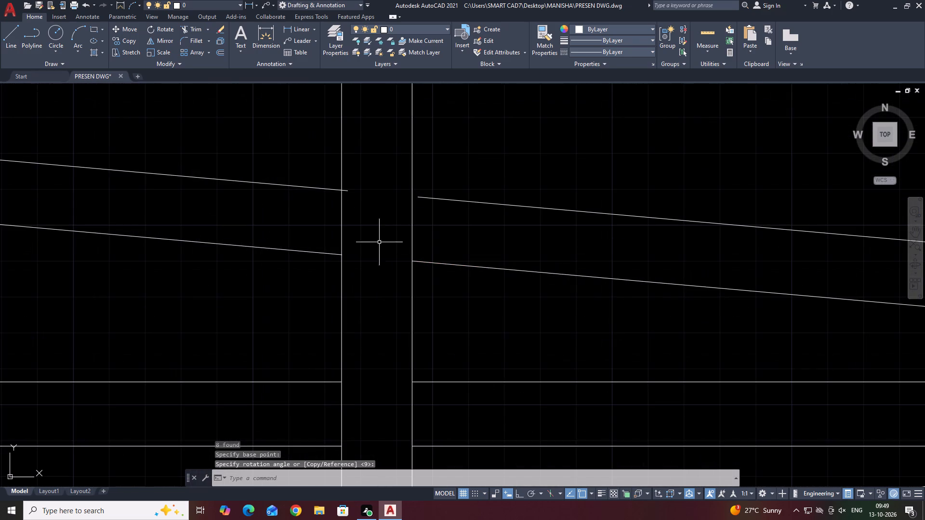
middle_click(374, 195)
scroll(378, 200, down, 2)
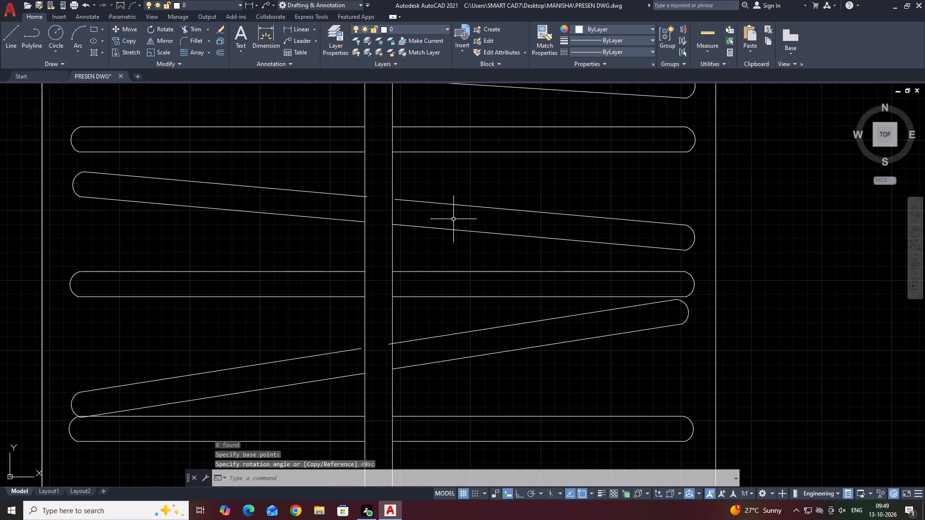
key(e)
text(X)
key(space)
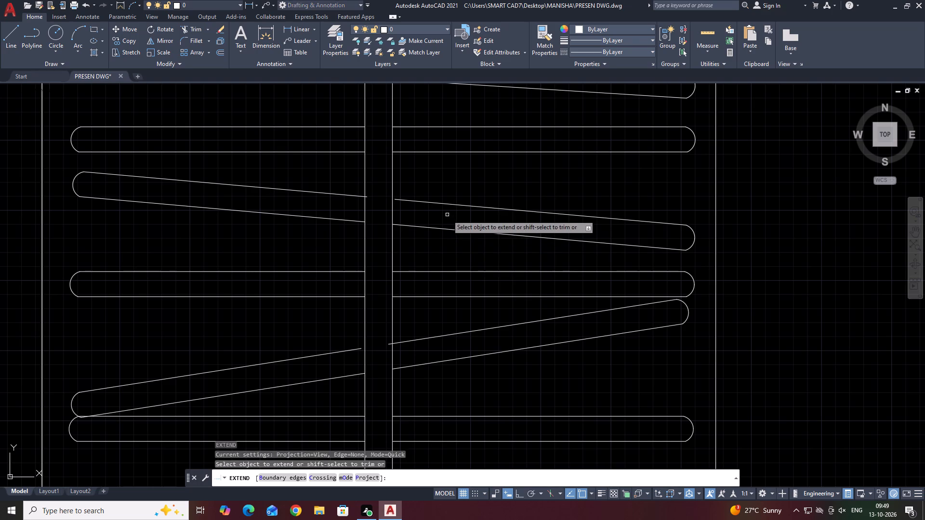
click(428, 201)
key(Escape)
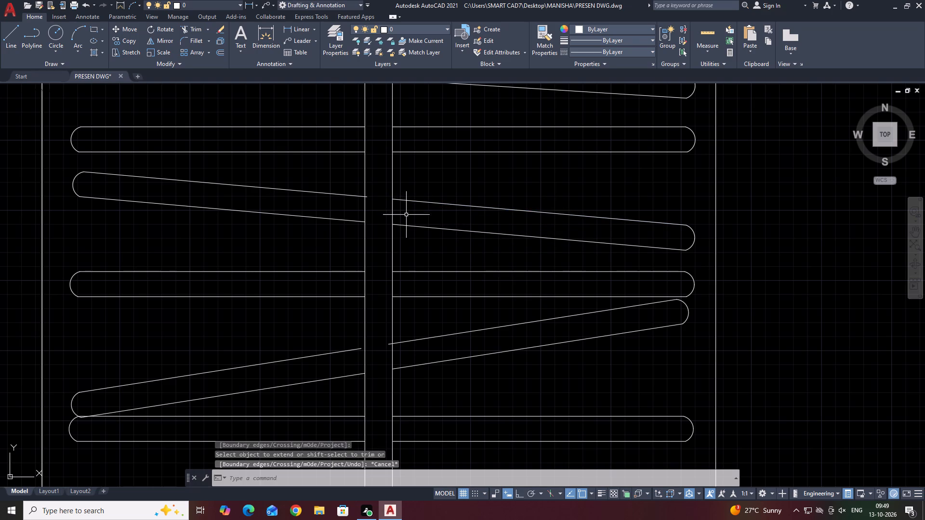
Trim the upper line of the ninth hanger's left half where it overshoots the rod's left-hand line.
key(t)
key(r)
key(space)
scroll(369, 201, up, 6)
click(360, 193)
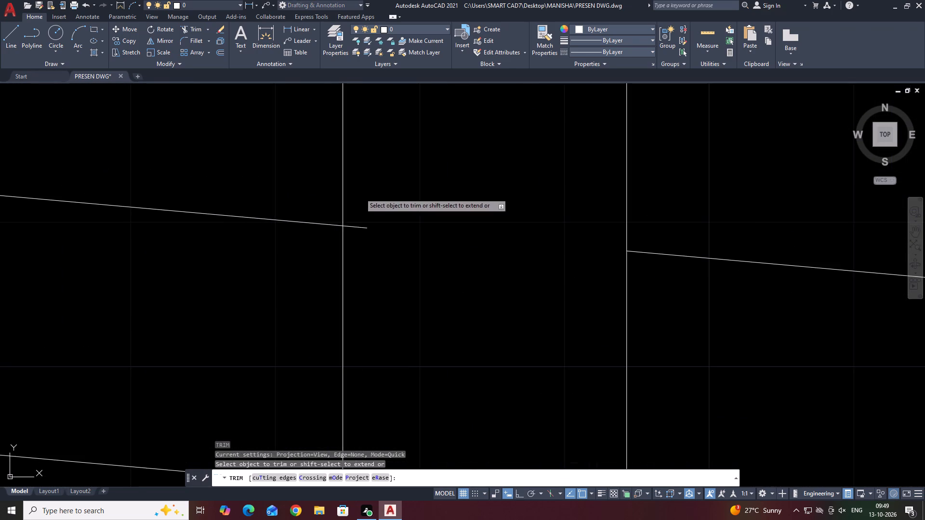
drag(355, 241, 356, 254)
scroll(405, 254, down, 14)
key(Escape)
Examine the tilted hangers in the wardrobe and the surrounding floor plan.
middle_drag(472, 175, 439, 242)
scroll(440, 242, down, 3)
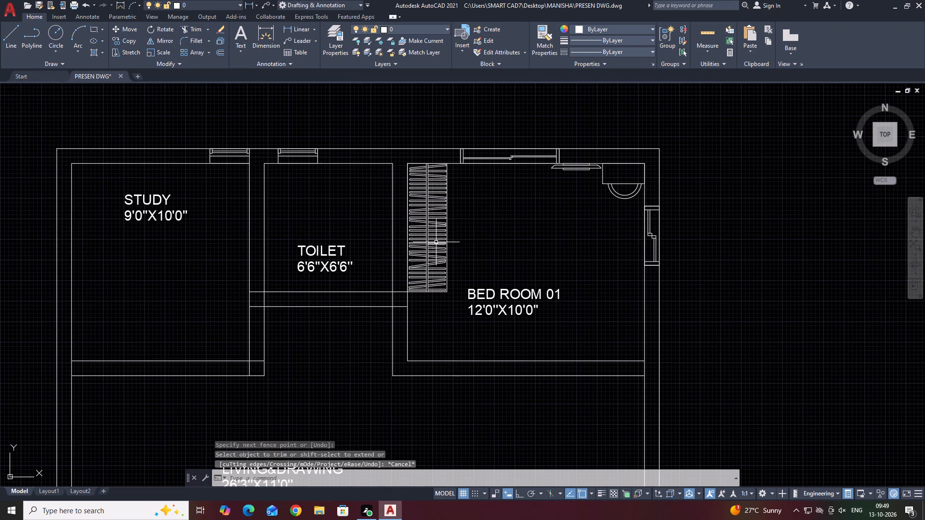
scroll(441, 280, up, 4)
middle_click(456, 208)
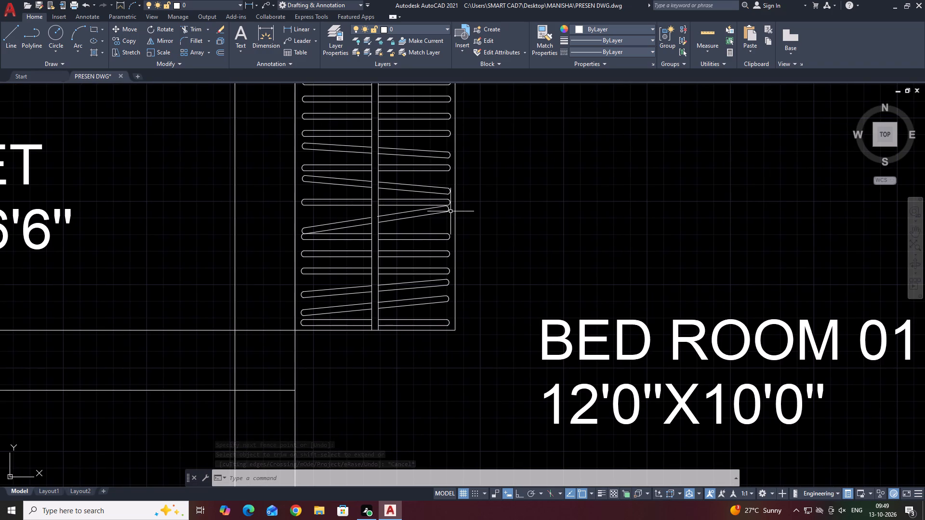
middle_drag(335, 252, 350, 275)
scroll(350, 275, down, 3)
middle_drag(455, 272, 447, 274)
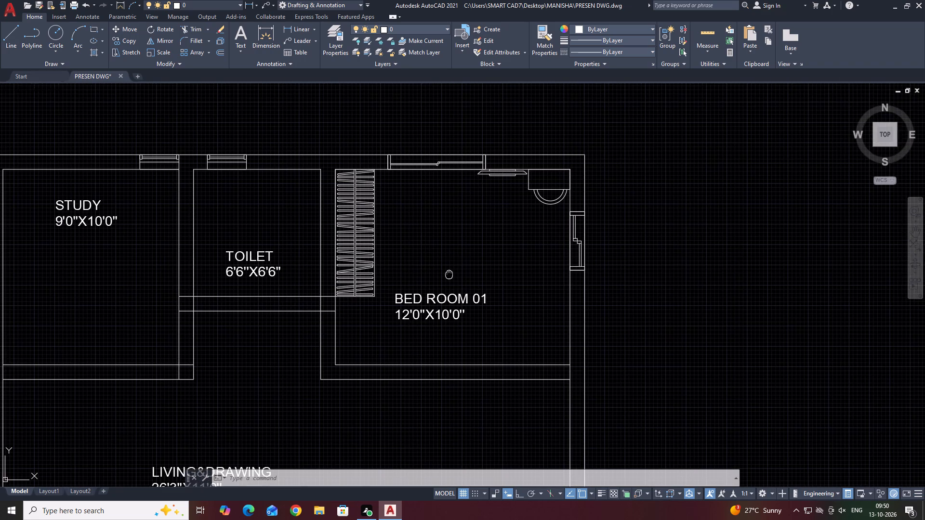
middle_drag(447, 274, 444, 274)
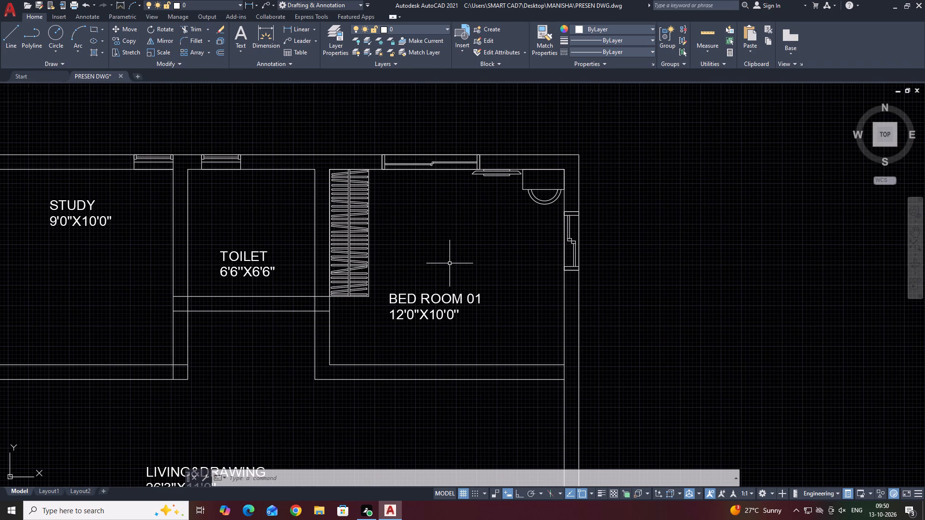
scroll(336, 288, down, 4)
middle_drag(446, 282, 406, 248)
middle_drag(248, 275, 503, 301)
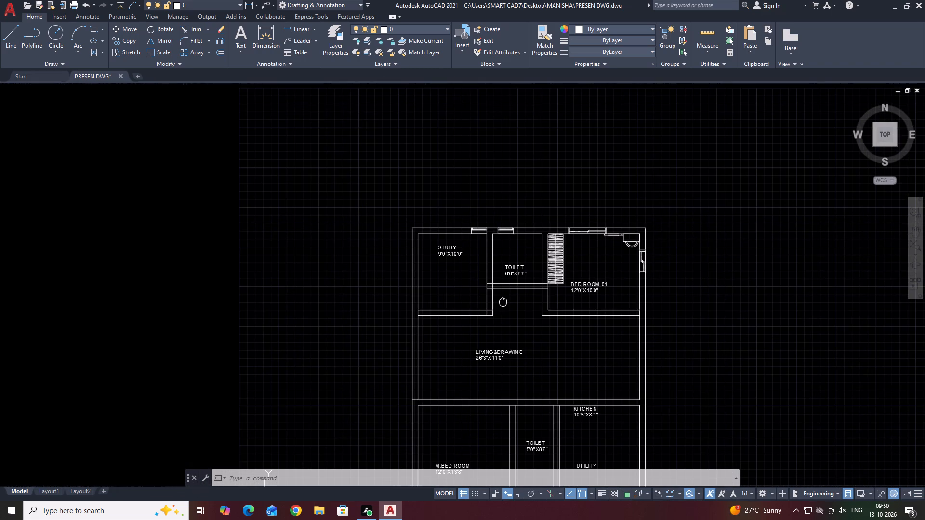
middle_drag(503, 301, 503, 300)
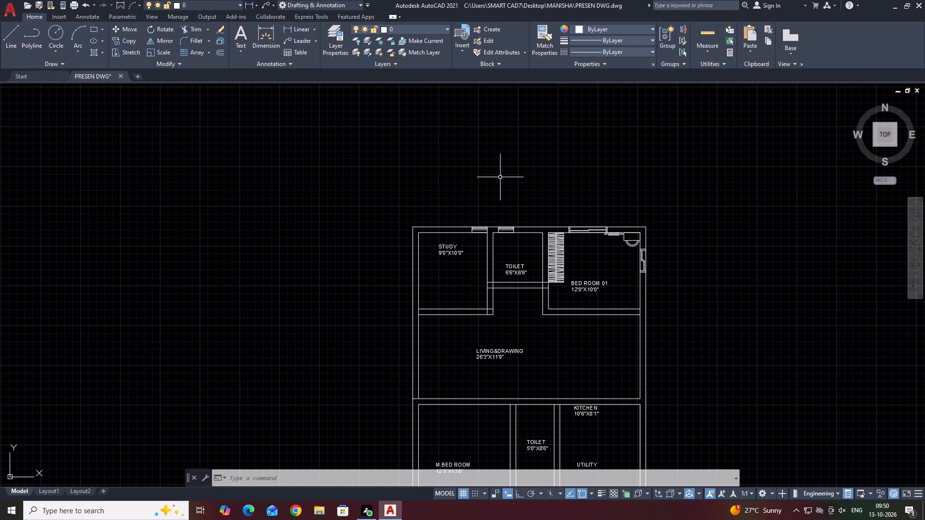
Create a block named CUBOARD from the Bed Room 01 wardrobe, including its rod and hangers.
scroll(536, 228, up, 2)
click(557, 226)
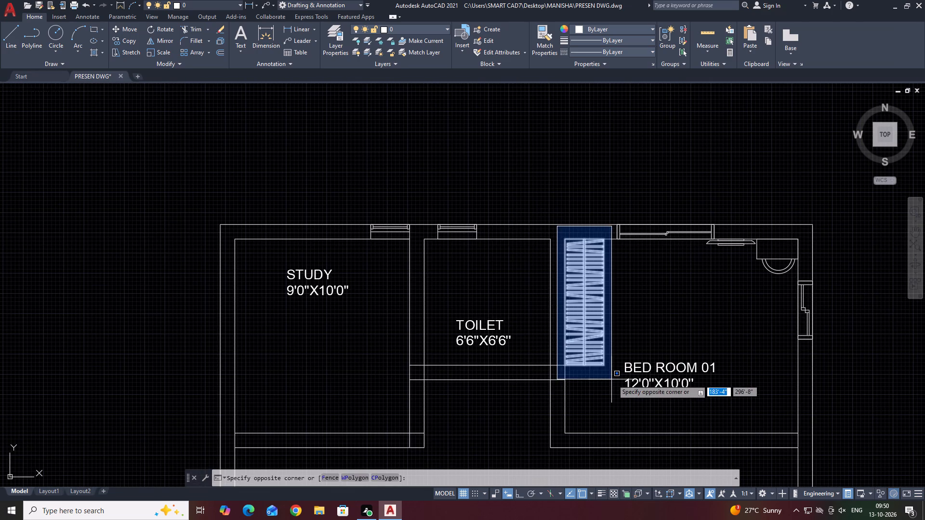
click(619, 377)
middle_drag(615, 359, 556, 326)
key(b)
key(space)
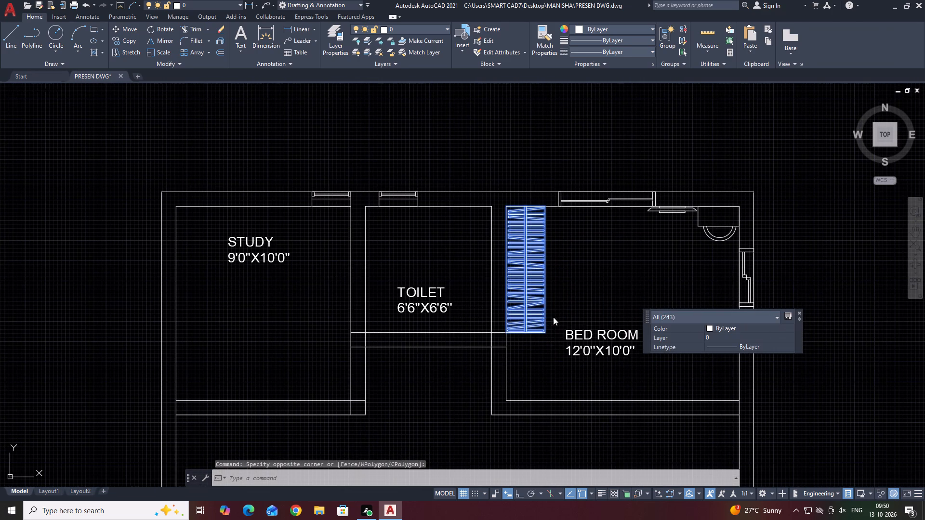
text(CUB)
key(o)
scroll(552, 303, up, 1)
key(a)
text(RD)
click(506, 338)
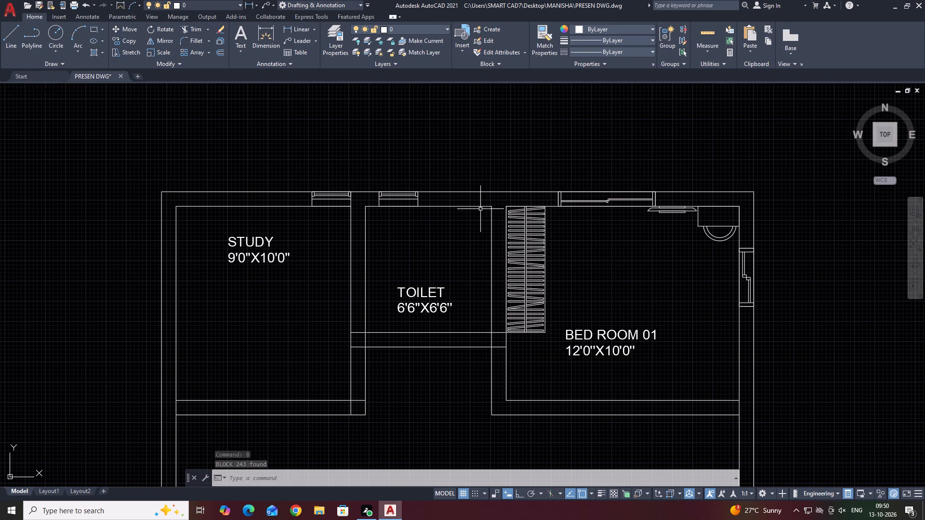
Draw a shallow horizontal rectangle in the upper toilet, starting at the room's upper-right inner corner and running along the top wall.
middle_drag(487, 209, 458, 219)
key(r)
text(EC)
key(space)
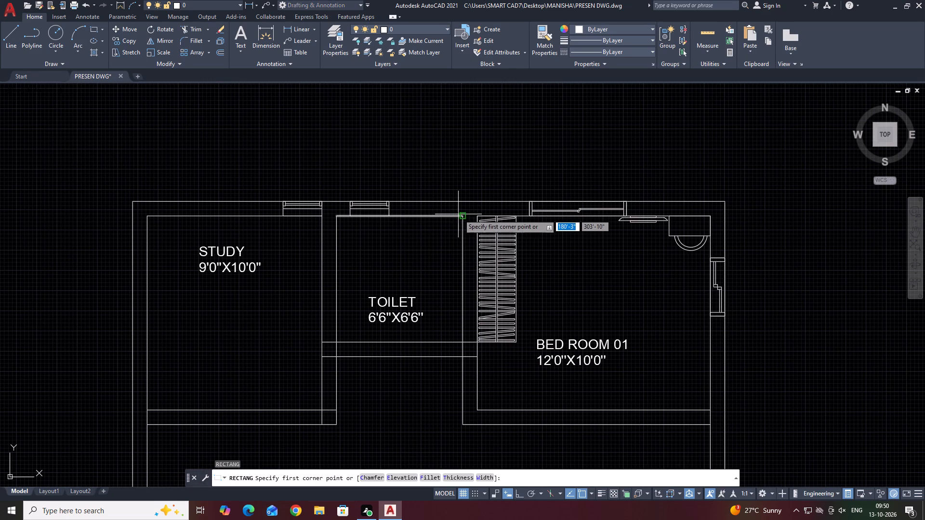
click(460, 218)
scroll(390, 240, up, 2)
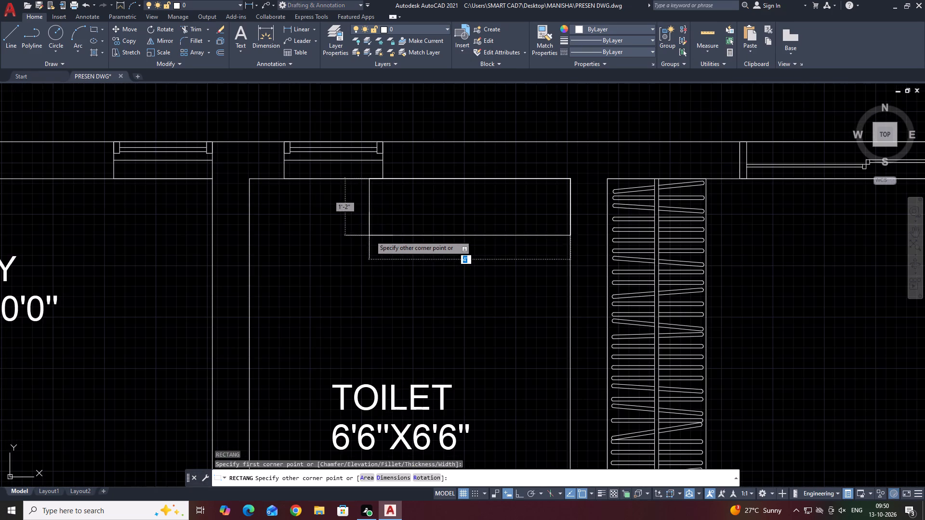
click(341, 223)
Stretch the toilet rectangle's left edge about 10" to the right, near the right-hand edge of the toilet window.
middle_drag(469, 211, 430, 282)
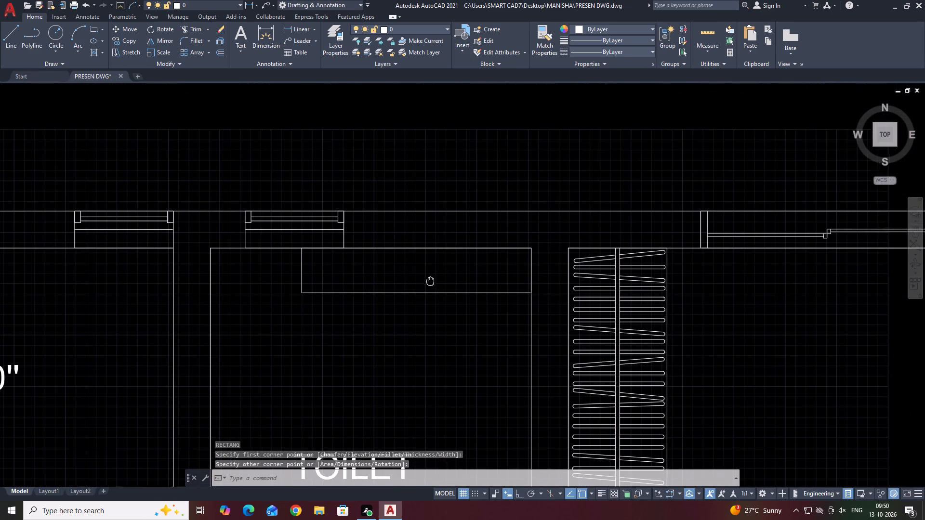
middle_drag(430, 282, 429, 286)
click(343, 279)
click(301, 279)
click(294, 274)
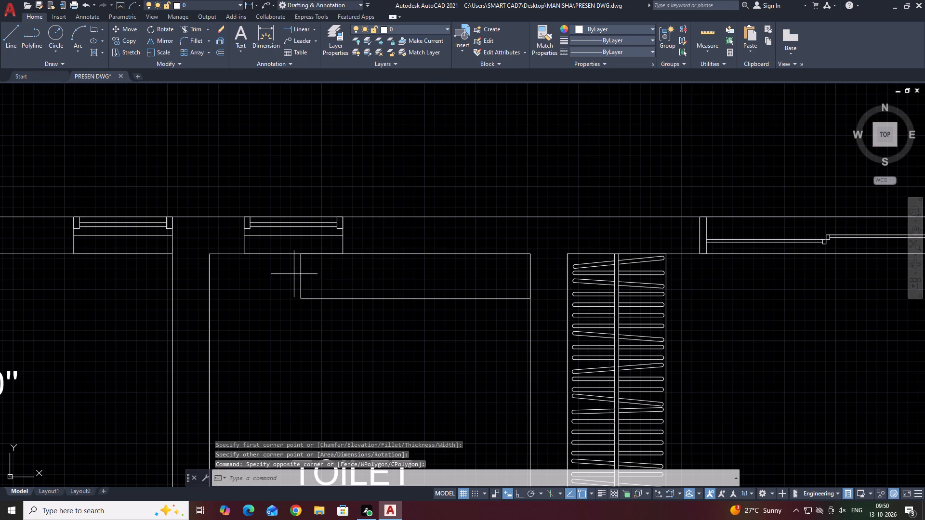
click(298, 275)
click(300, 273)
click(300, 277)
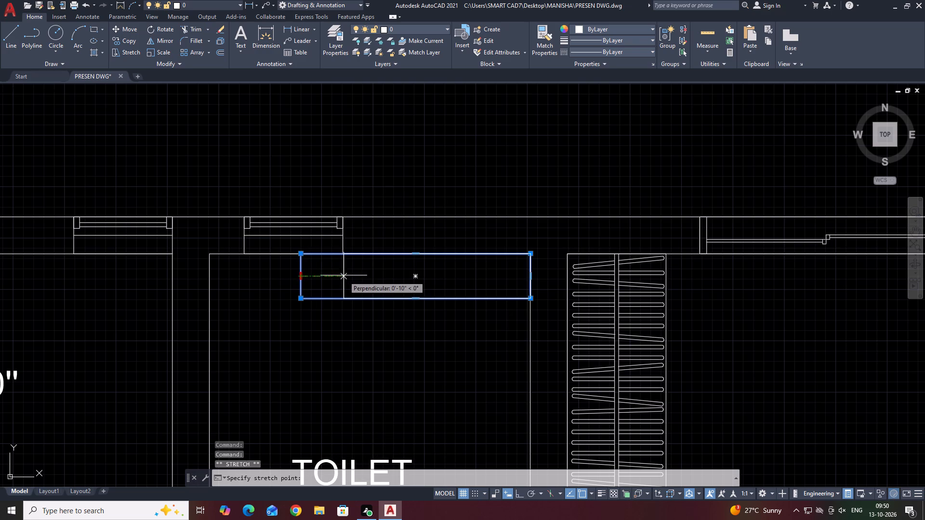
click(344, 275)
key(Escape)
scroll(379, 244, up, 3)
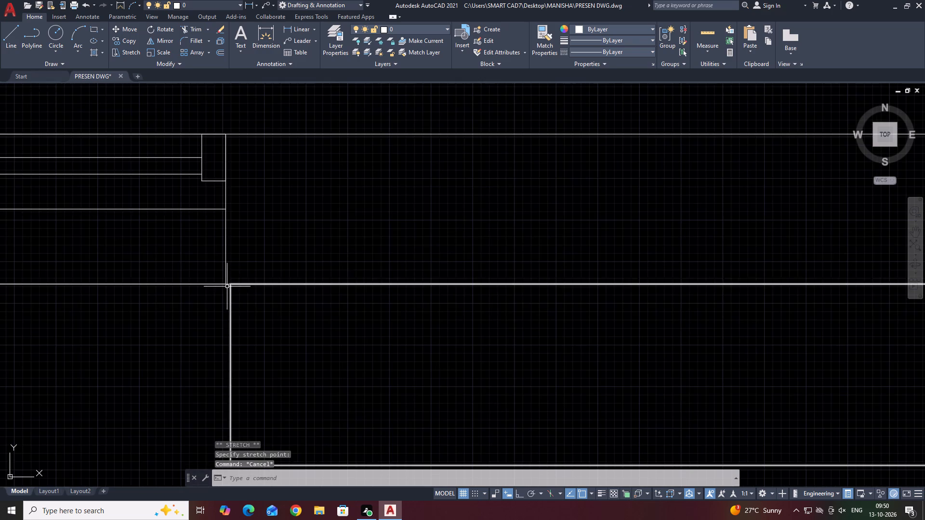
scroll(226, 286, up, 4)
scroll(262, 283, down, 11)
Offset the toilet rectangle 1" inward.
click(449, 316)
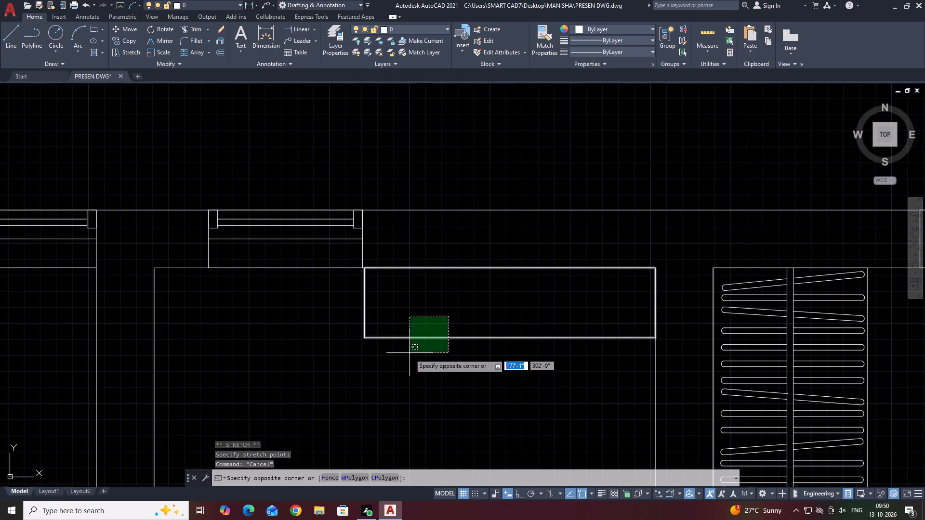
click(410, 357)
scroll(455, 336, down, 5)
key(o)
key(space)
text(1)
key(space)
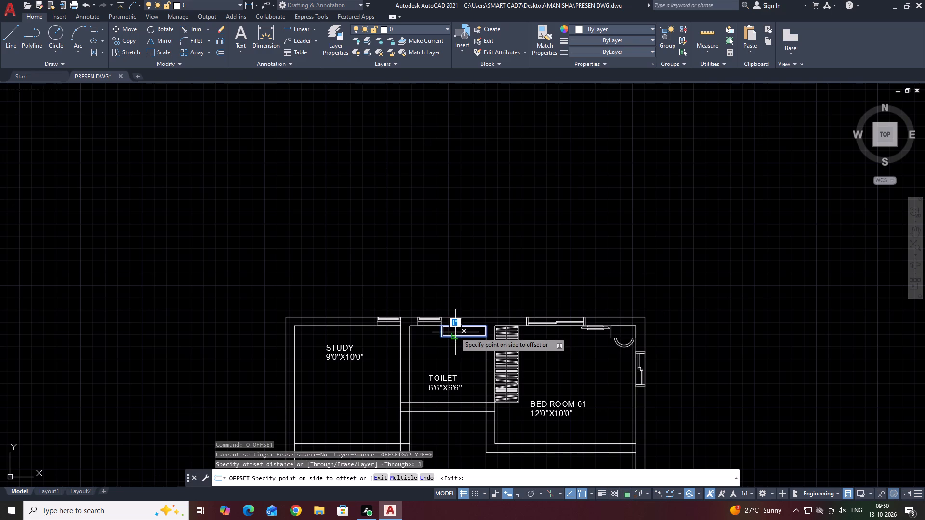
scroll(455, 332, up, 3)
click(455, 331)
key(Escape)
Draw a vertical line about 3' long downward from the toilet rectangle's bottom edge, near its left end.
middle_drag(743, 393, 663, 283)
scroll(638, 310, down, 3)
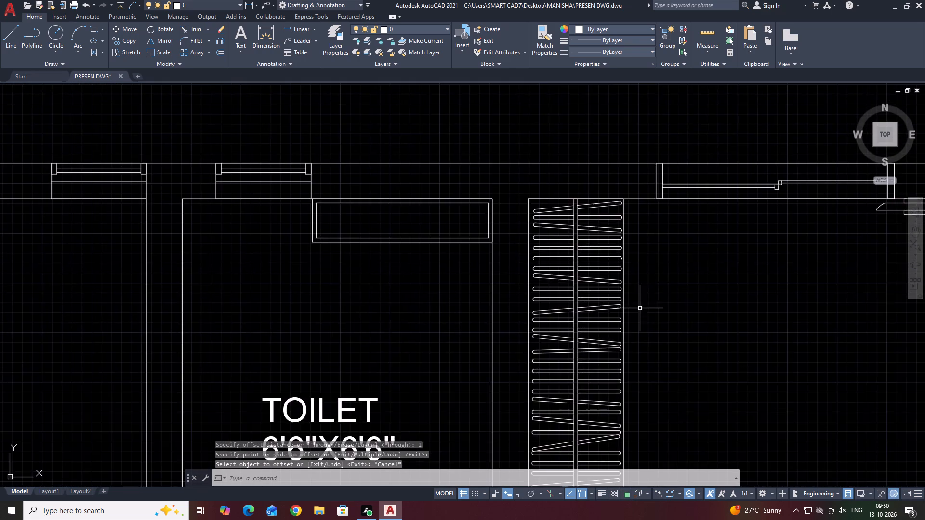
text(L)
key(space)
scroll(557, 300, up, 3)
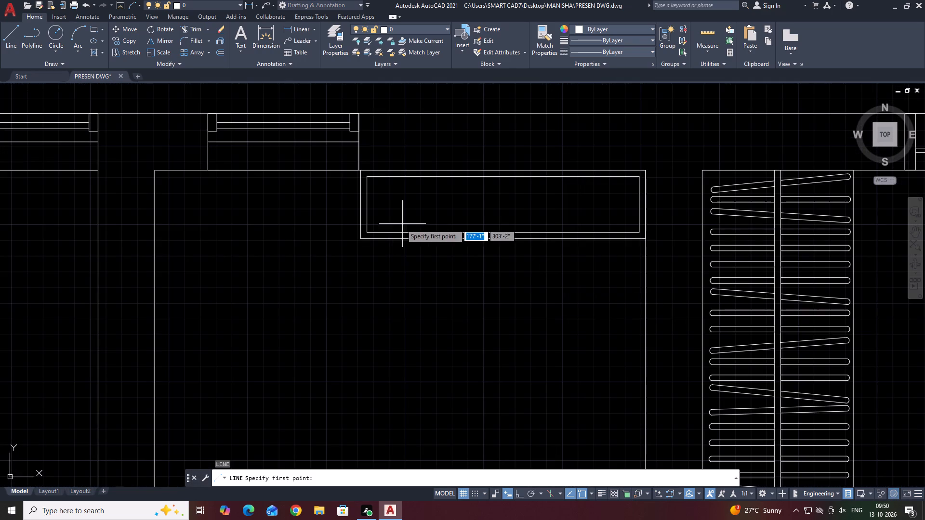
click(396, 239)
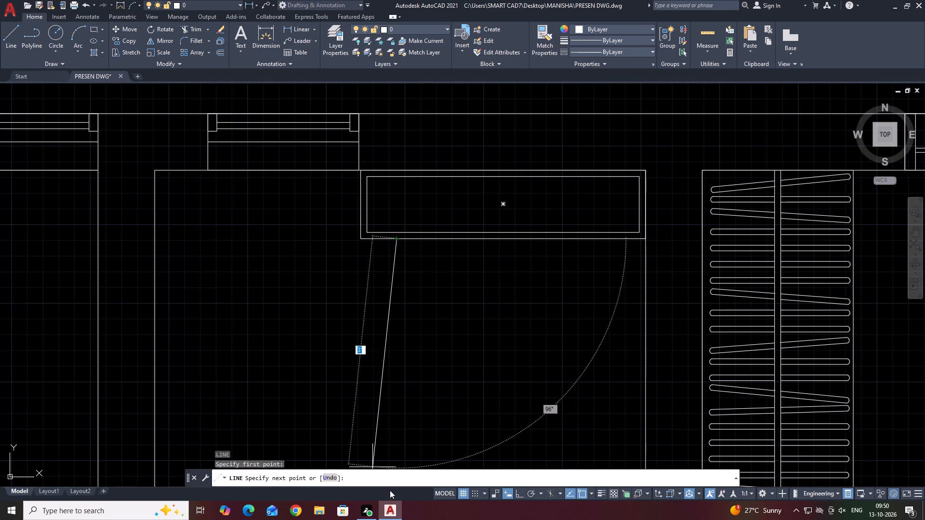
key(F8)
scroll(396, 454, down, 4)
middle_drag(404, 448, 517, 321)
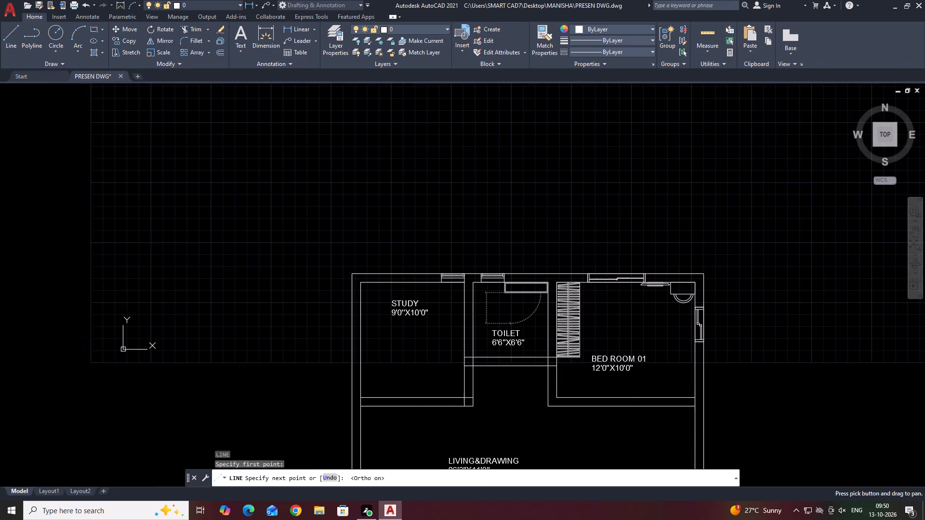
scroll(505, 332, up, 5)
click(510, 327)
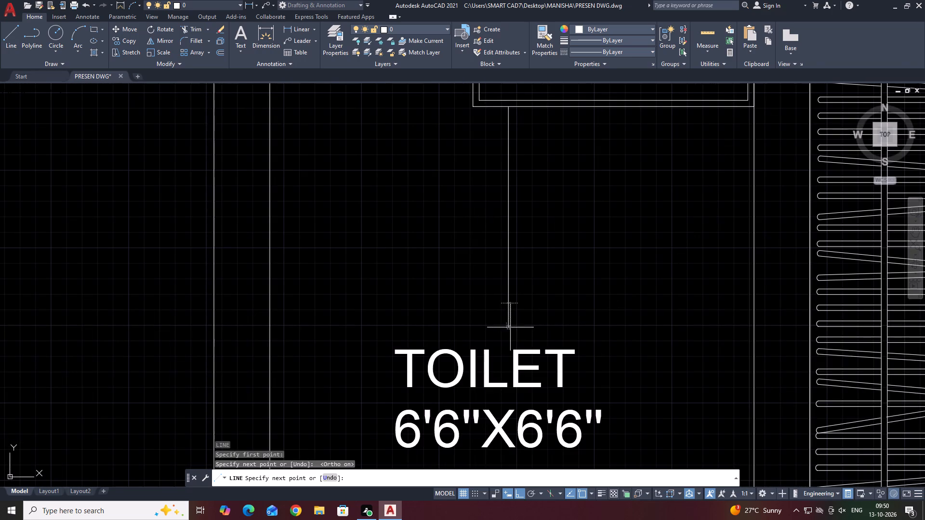
key(space)
Mirror the 3' vertical line about the toilet rectangle's vertical centreline, keeping the original line.
click(551, 325)
click(488, 286)
middle_drag(567, 300, 502, 316)
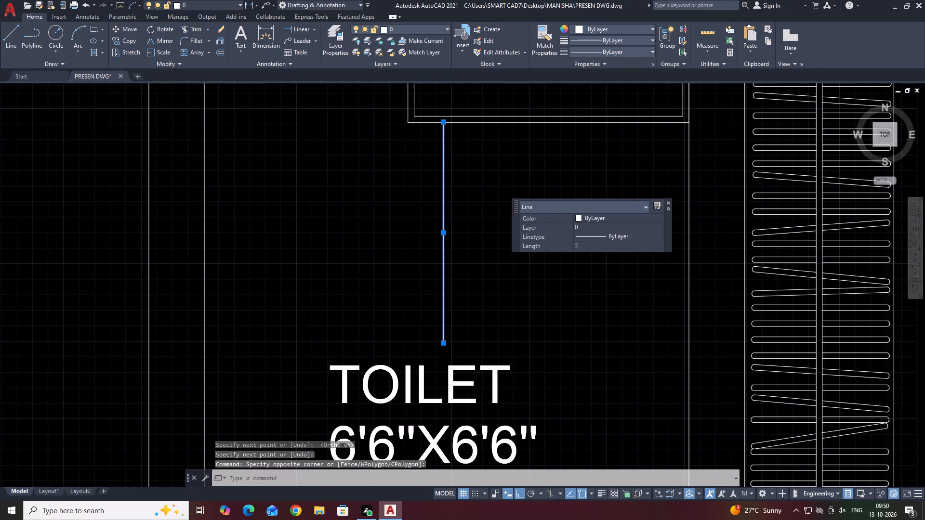
text(MI)
key(space)
scroll(497, 315, down, 1)
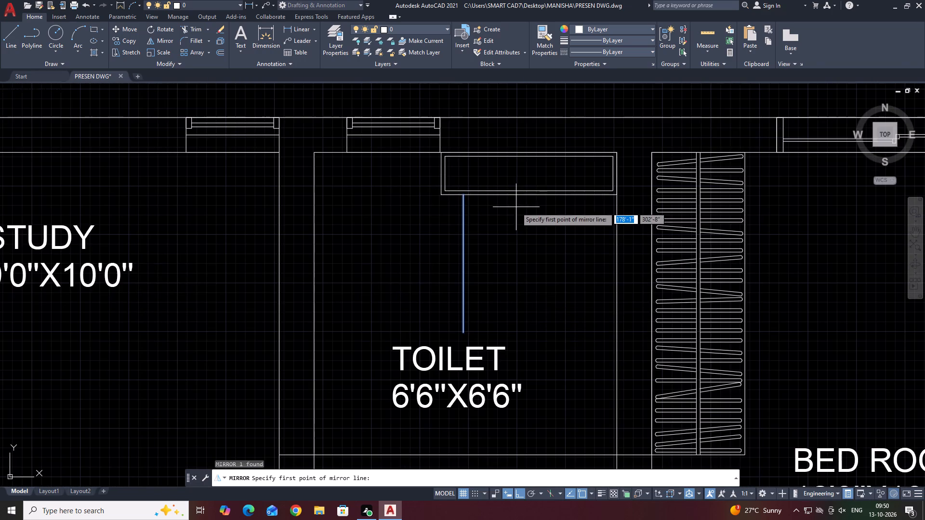
click(530, 196)
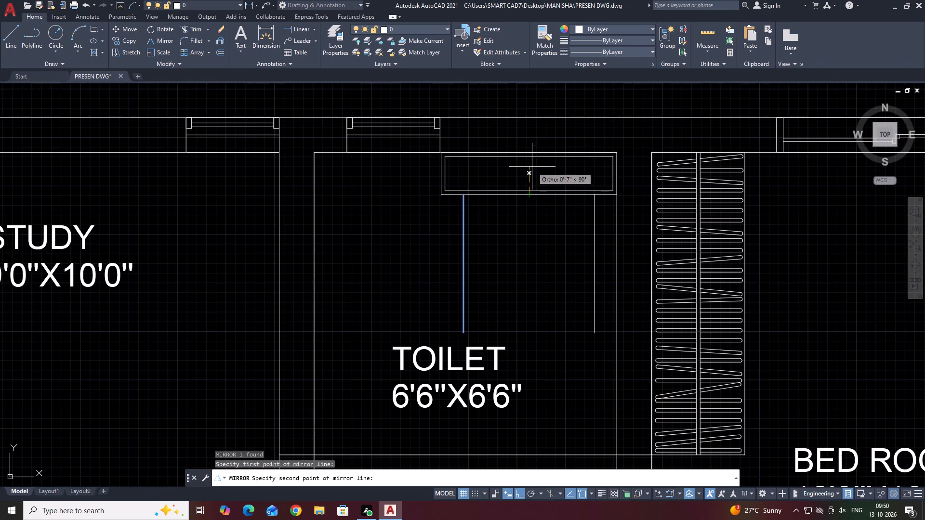
click(529, 158)
drag(541, 194, 530, 158)
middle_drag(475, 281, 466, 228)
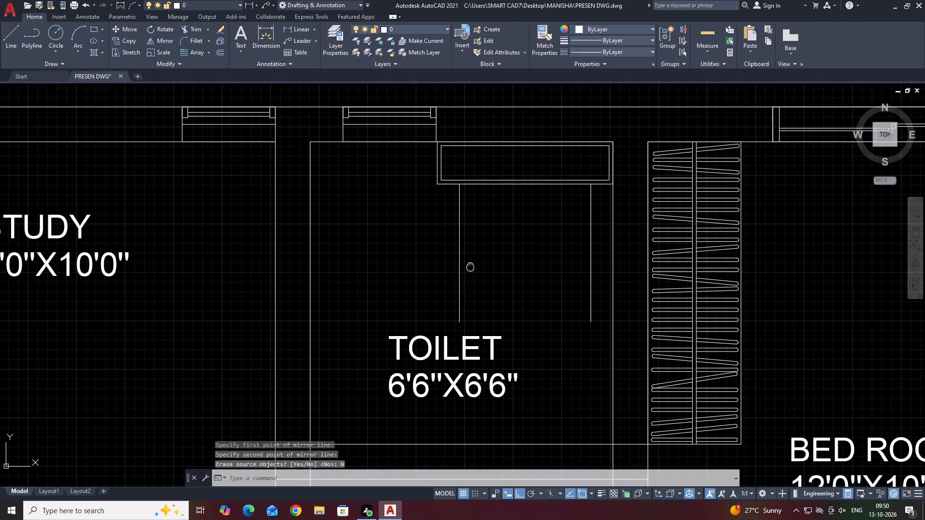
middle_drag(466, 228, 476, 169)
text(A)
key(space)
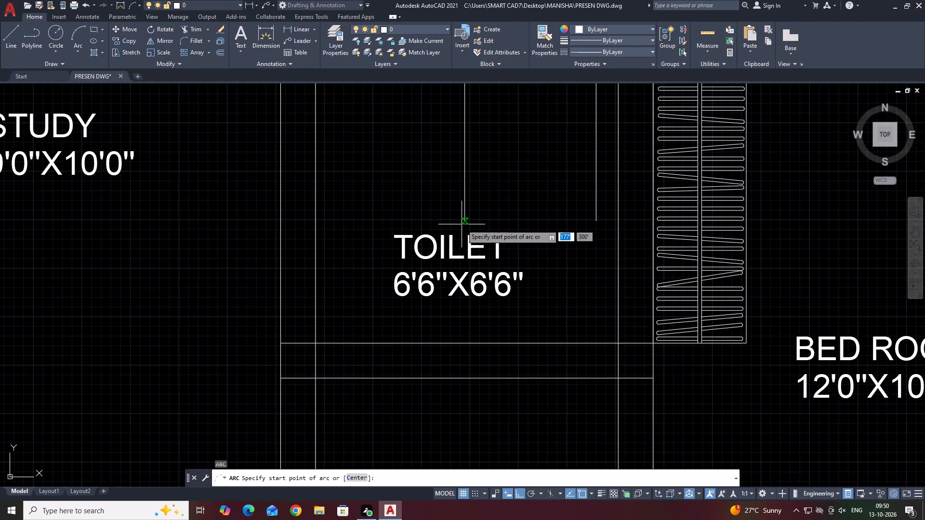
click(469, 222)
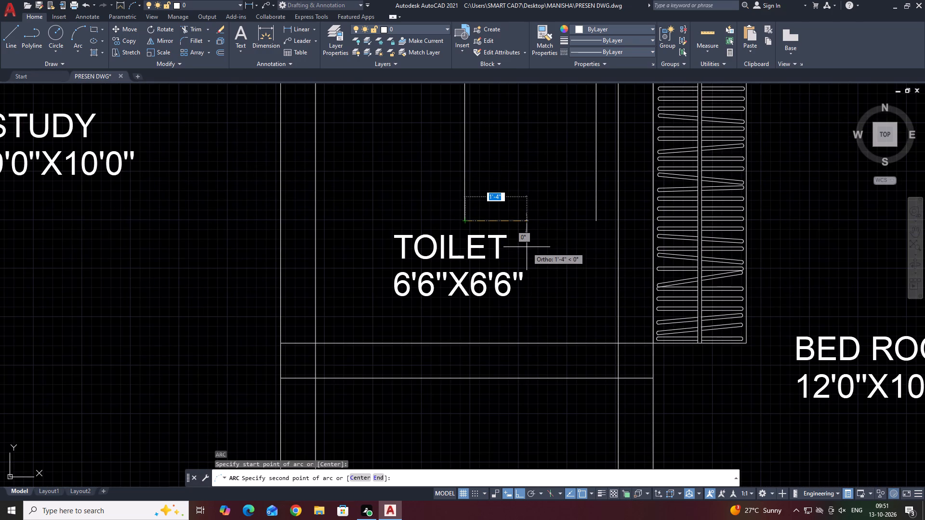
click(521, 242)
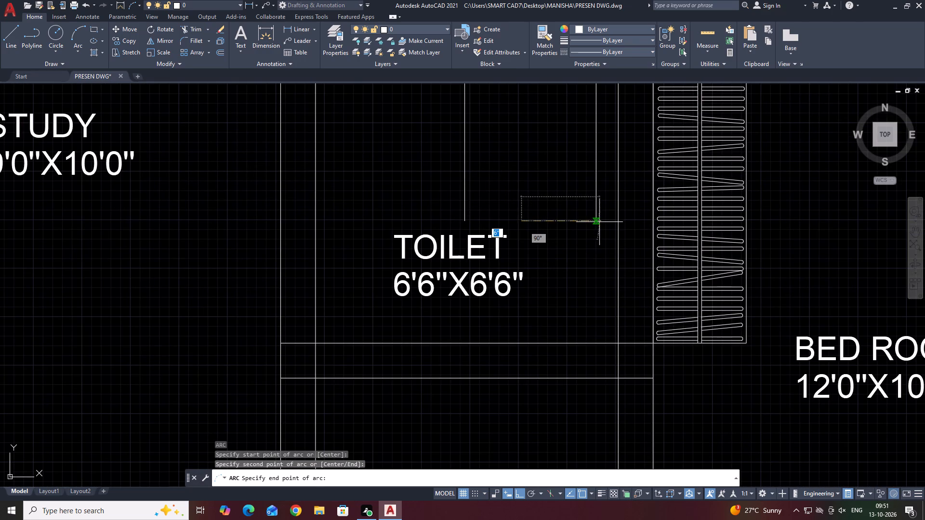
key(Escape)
Draw a downward-bulging three-point arc of about 1'-8" radius joining the lower ends of the two vertical lines.
key(space)
click(465, 221)
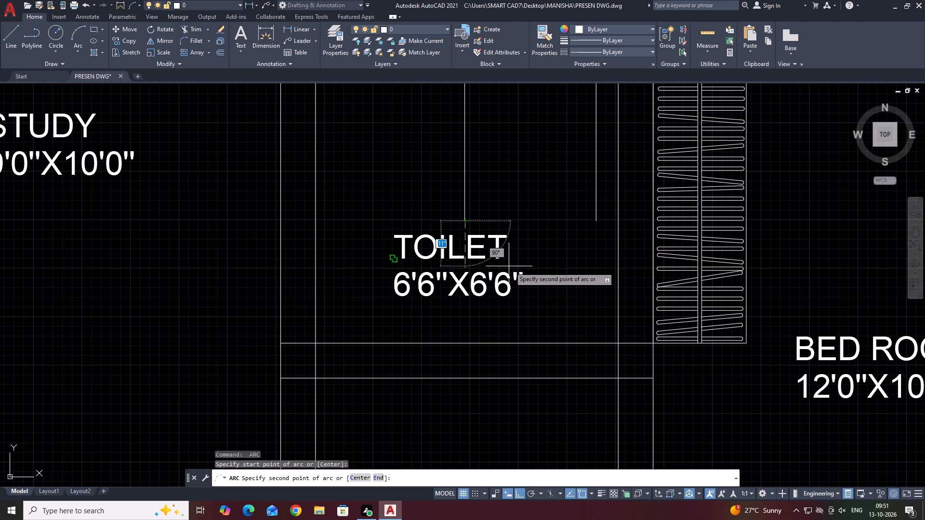
key(F8)
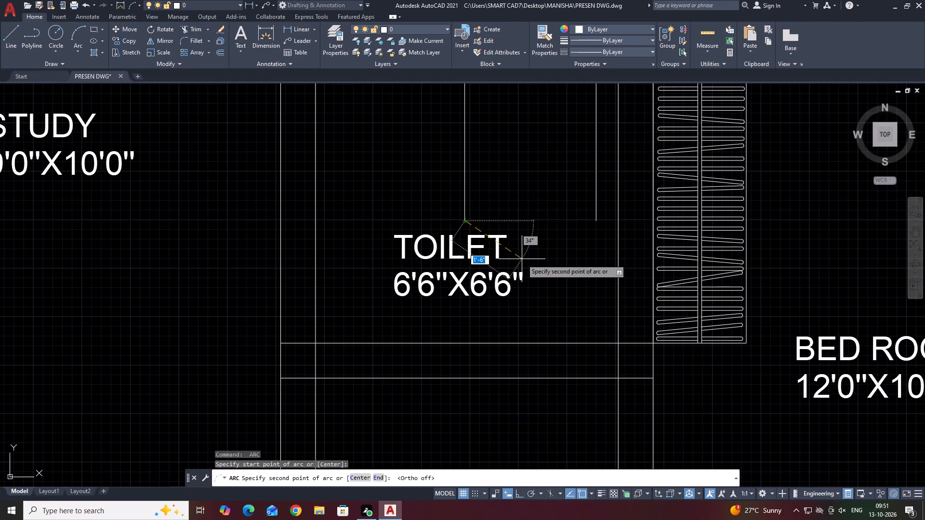
click(527, 256)
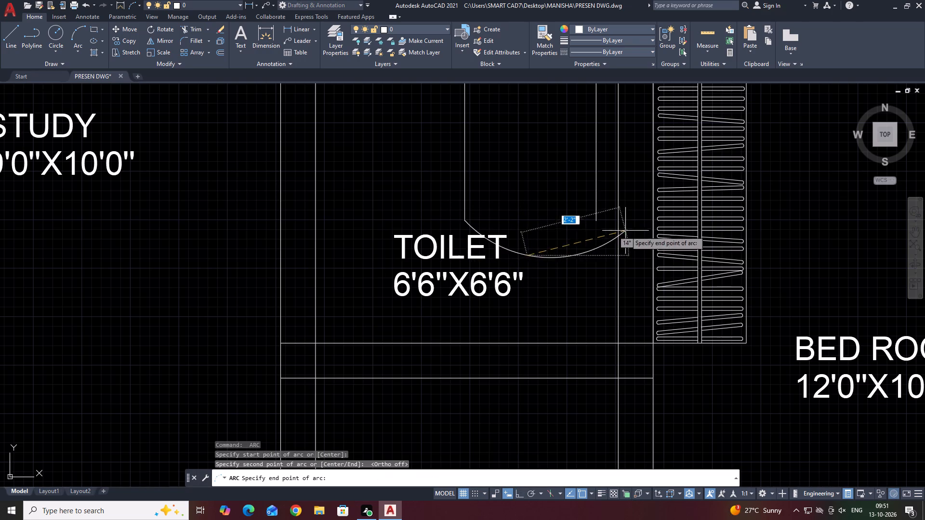
click(596, 221)
Move the TOILET 6'6"X6'6" label up and to the left, clear of the new fixture outline.
click(448, 193)
click(409, 313)
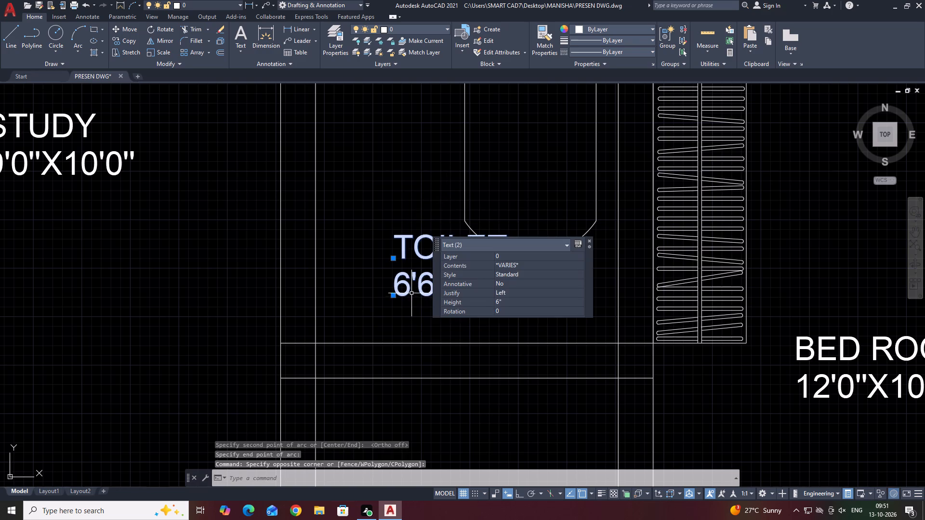
middle_drag(412, 293, 430, 359)
key(m)
key(space)
click(575, 373)
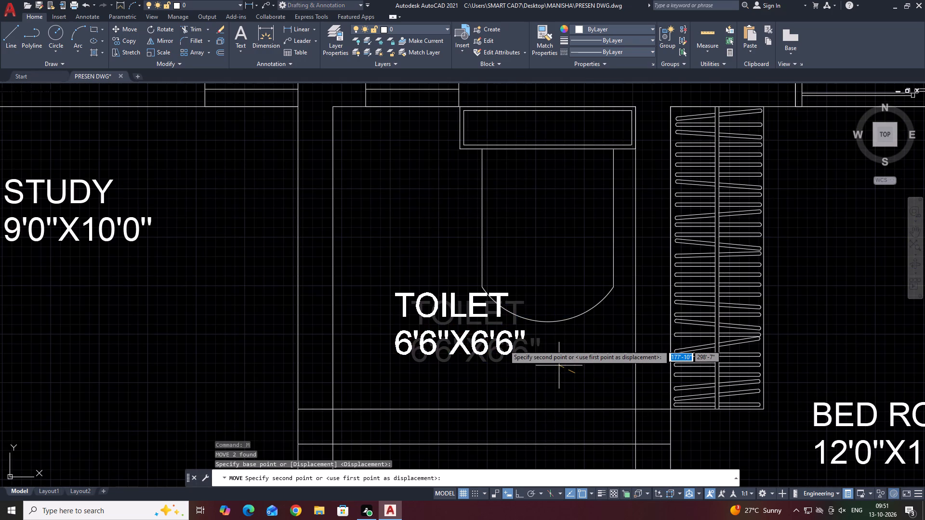
click(507, 277)
Stretch the arc's midpoint straight down to make a deeper, nearly semicircular bowl front of about 1'-5" radius.
click(554, 307)
click(541, 345)
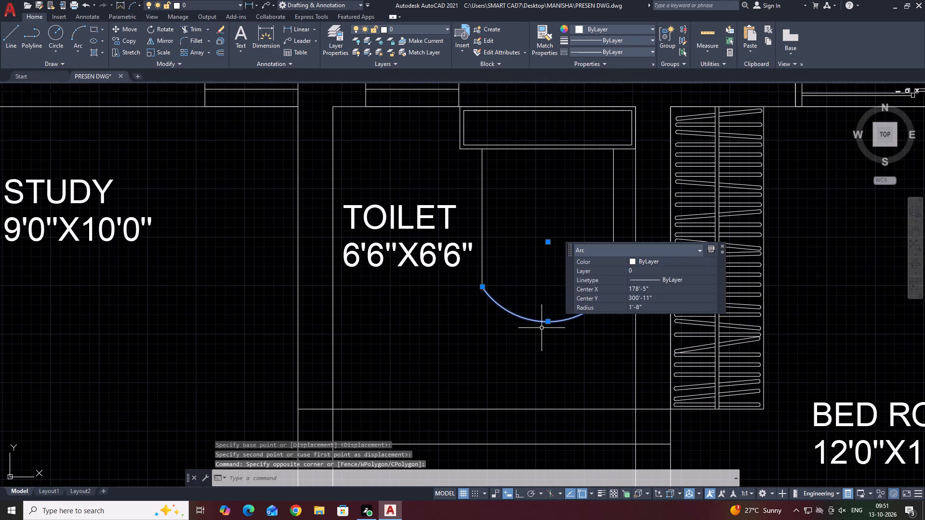
click(550, 318)
click(548, 325)
click(548, 321)
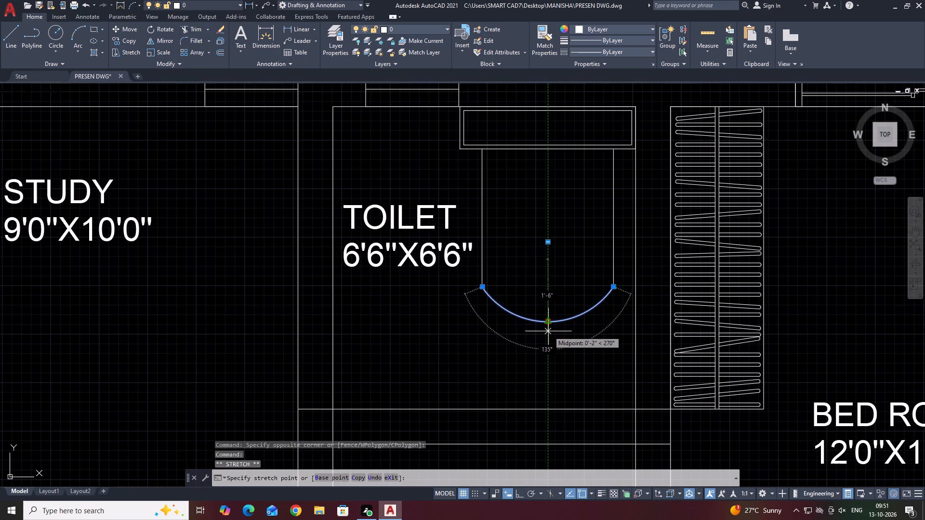
click(547, 349)
key(space)
middle_drag(551, 289, 544, 303)
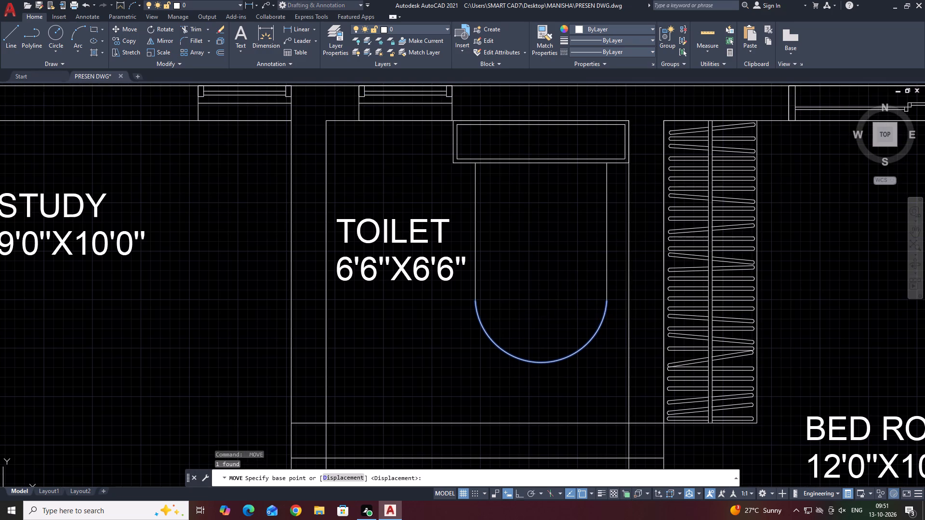
key(Escape)
Offset the bowl's arc and both vertical side lines 1" inward.
drag(571, 367, 563, 355)
click(546, 315)
middle_drag(568, 317, 550, 333)
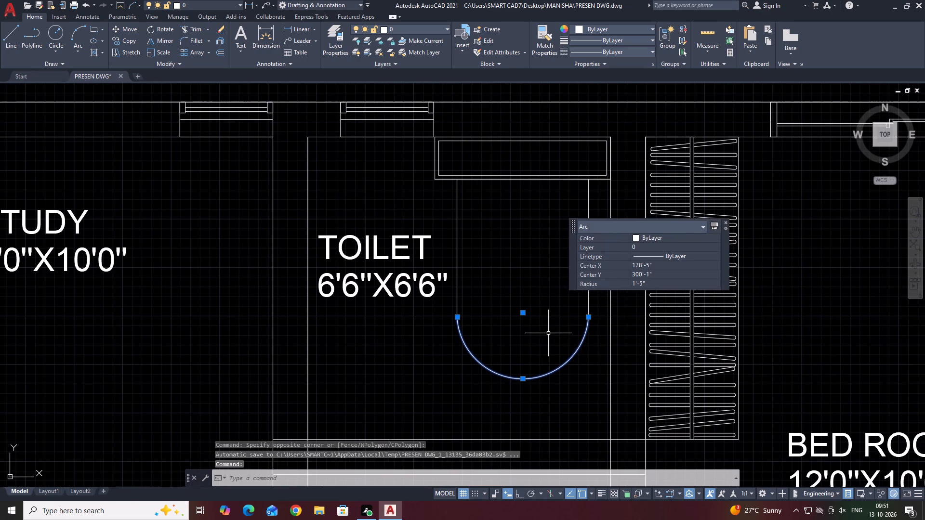
text(O)
key(space)
key(space)
click(547, 333)
click(589, 275)
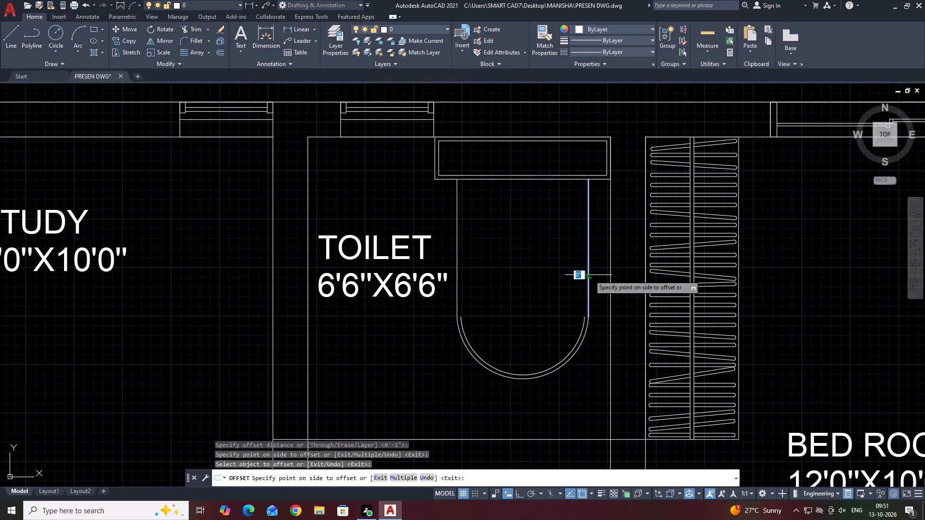
drag(568, 279, 557, 282)
click(458, 263)
click(501, 273)
key(space)
Draw a horizontal line about 2'-10" long across the bowl between its outer side lines, just below the tank.
middle_drag(521, 254, 519, 285)
key(l)
key(space)
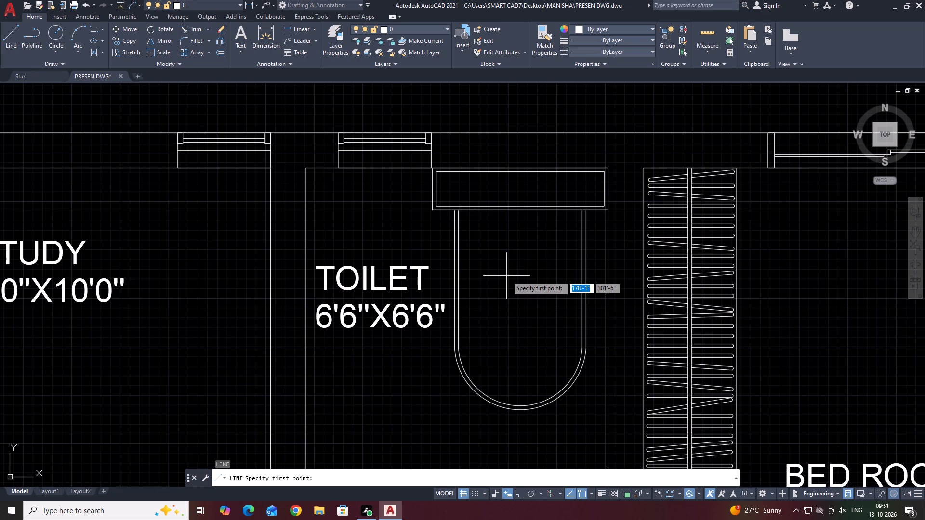
click(454, 239)
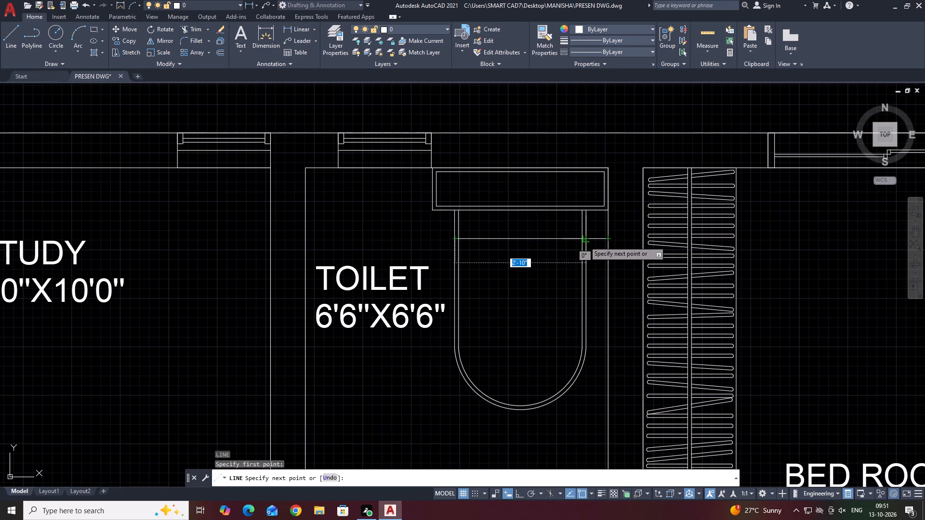
click(584, 241)
key(space)
Trim both inner side lines of the bowl between the tank and the horizontal cross line.
middle_drag(518, 234, 514, 251)
text(TR)
key(space)
scroll(532, 250, up, 2)
click(649, 229)
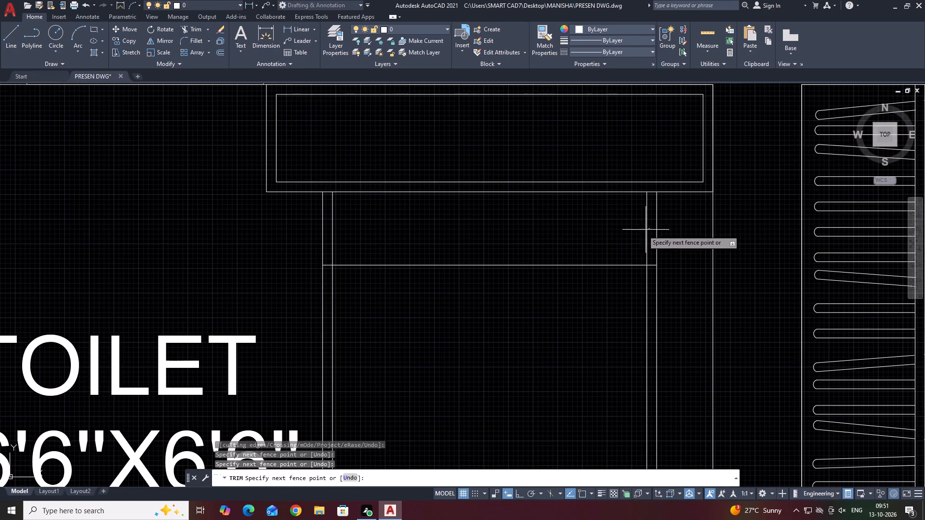
click(326, 220)
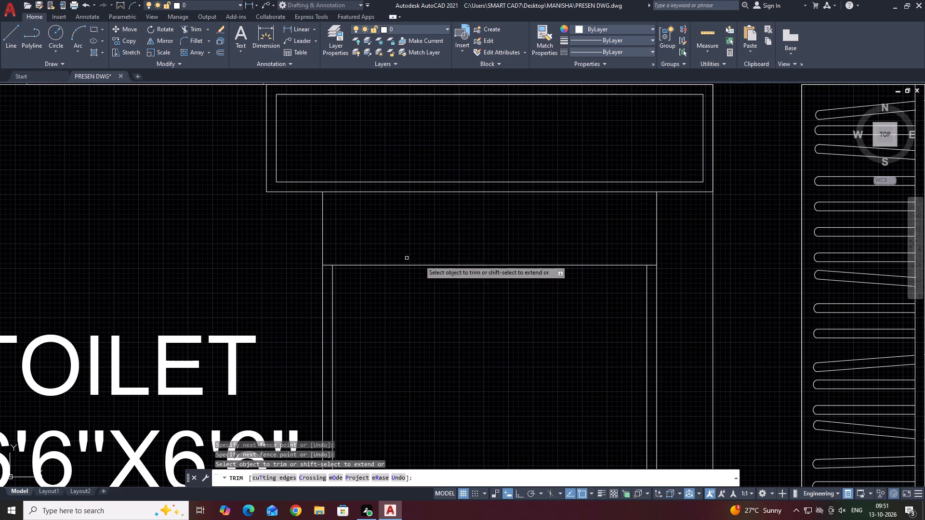
key(space)
Scale the whole toilet fixture down to about half its size, using the tank's upper-right corner as base point.
scroll(544, 273, down, 3)
middle_drag(737, 273, 549, 238)
scroll(549, 238, down, 4)
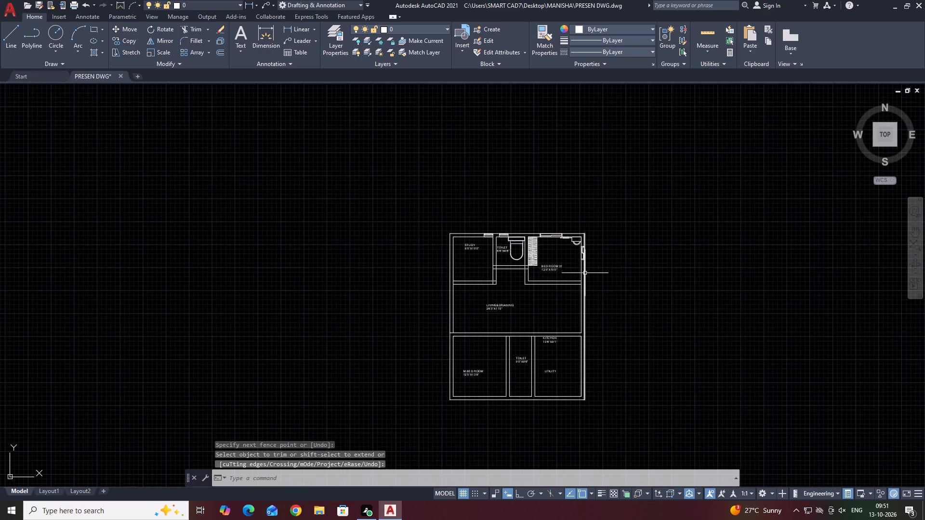
middle_drag(575, 270, 542, 255)
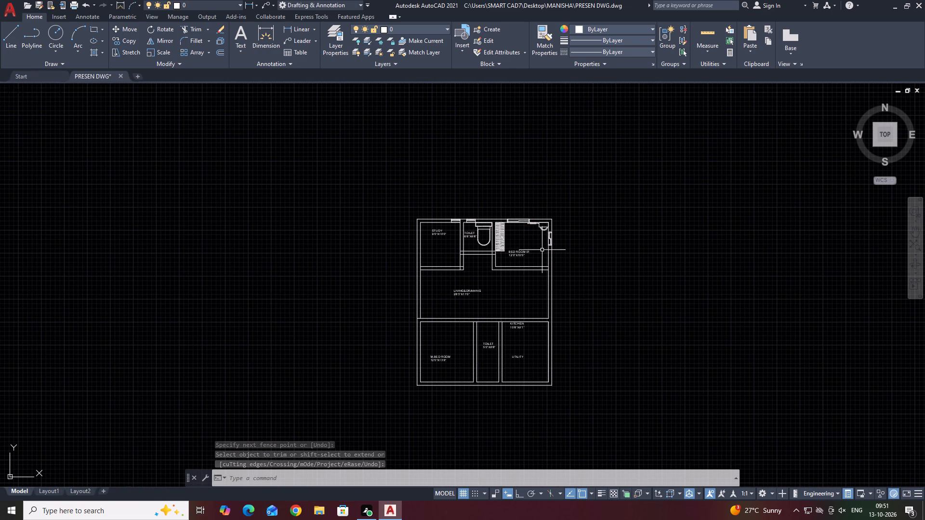
middle_drag(546, 251, 518, 232)
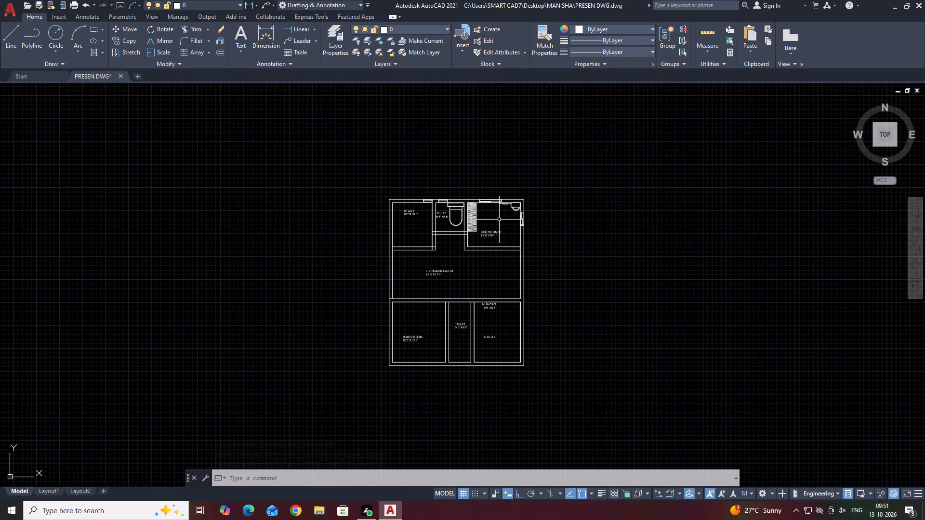
scroll(476, 225, up, 3)
scroll(339, 134, up, 4)
drag(374, 105, 378, 105)
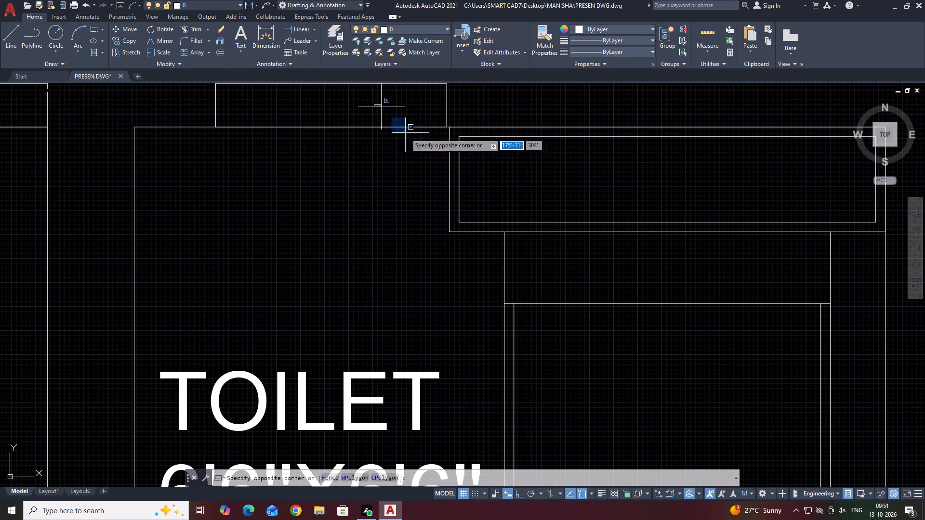
scroll(483, 208, down, 4)
scroll(608, 313, down, 3)
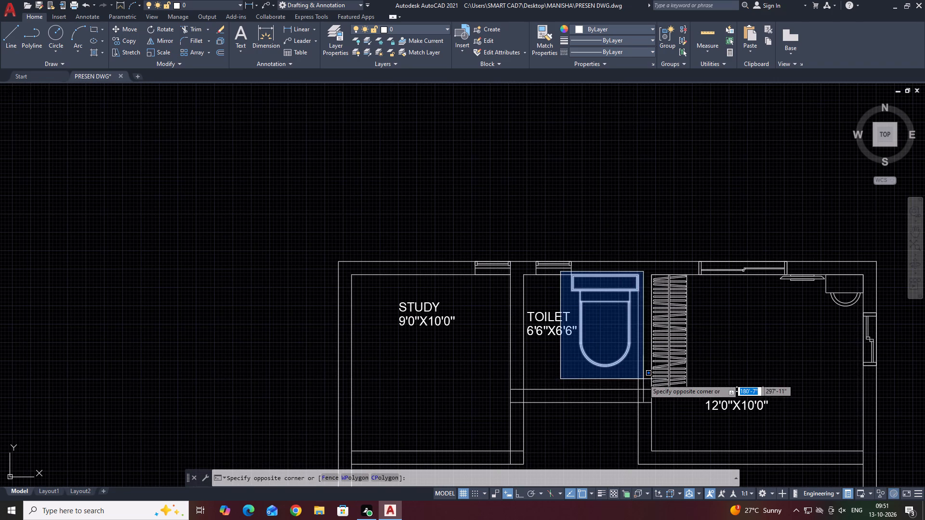
click(644, 378)
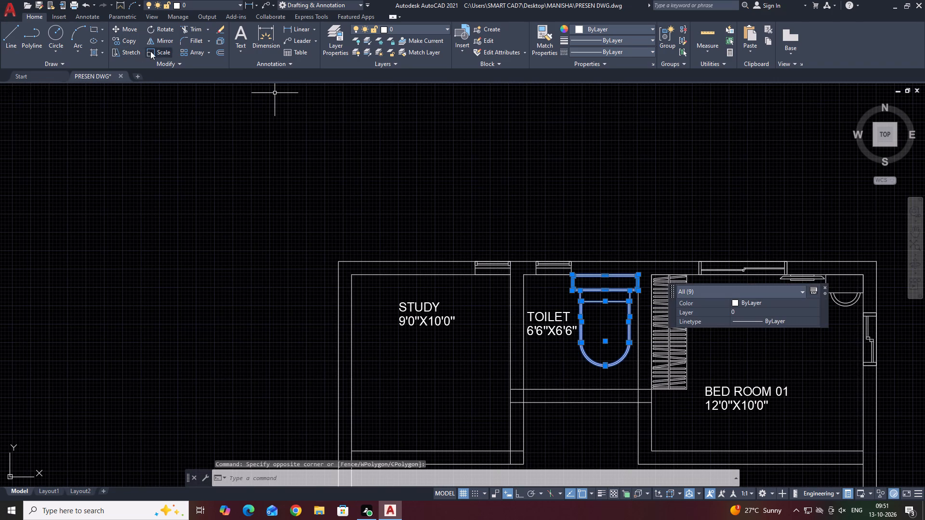
click(158, 54)
scroll(641, 307, up, 2)
scroll(636, 213, up, 3)
click(604, 267)
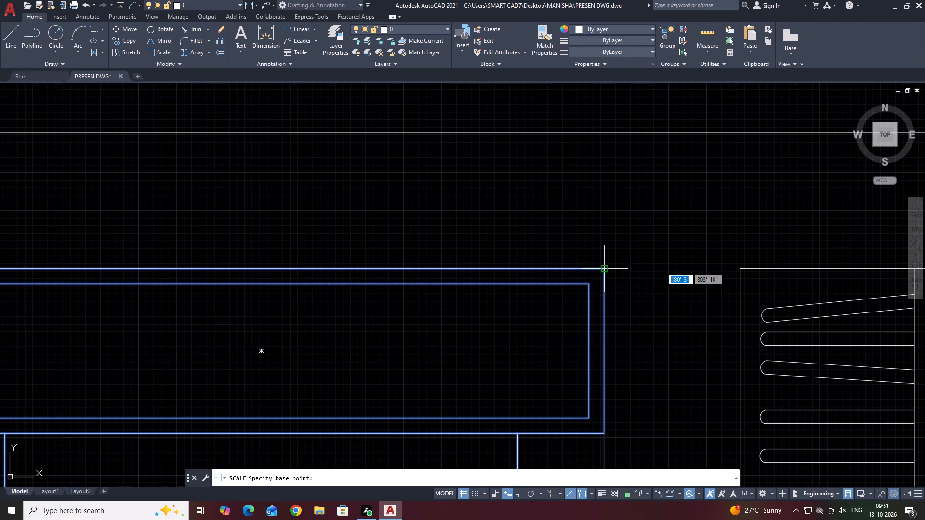
scroll(605, 242, down, 8)
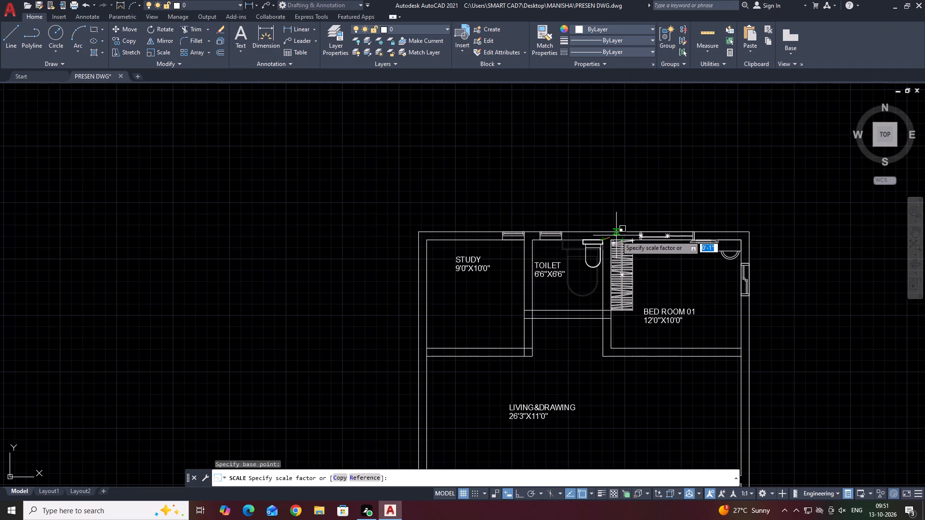
click(616, 235)
middle_drag(598, 263, 511, 246)
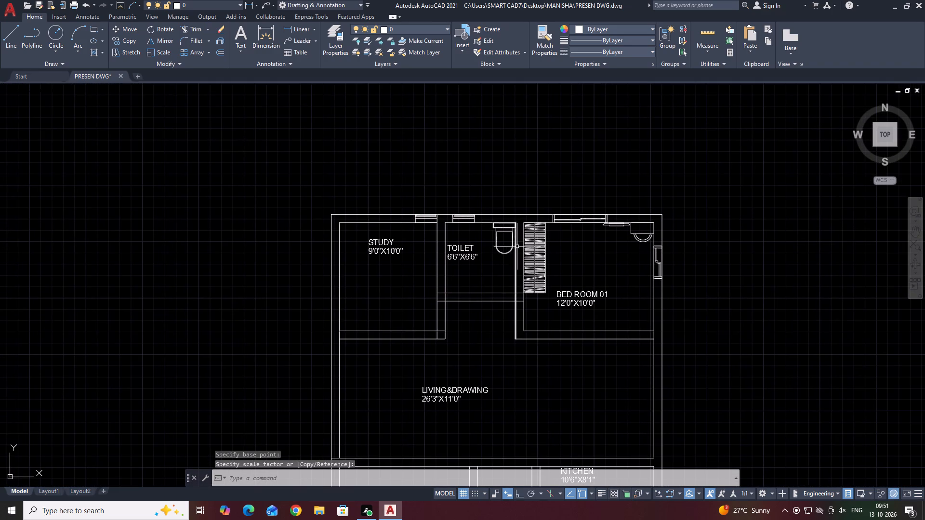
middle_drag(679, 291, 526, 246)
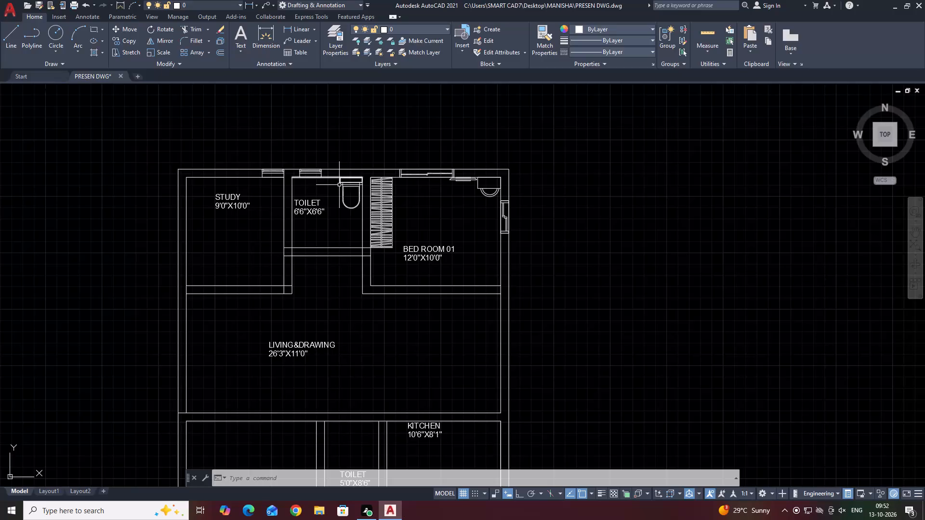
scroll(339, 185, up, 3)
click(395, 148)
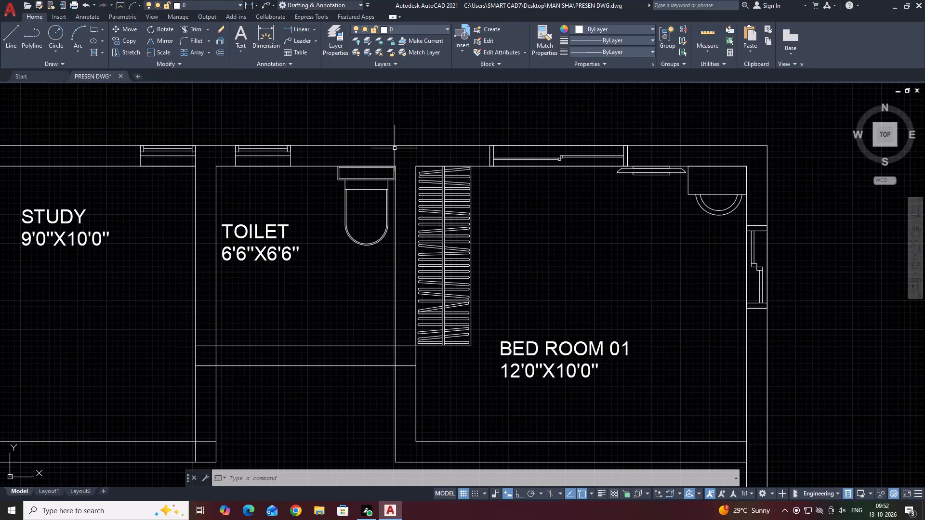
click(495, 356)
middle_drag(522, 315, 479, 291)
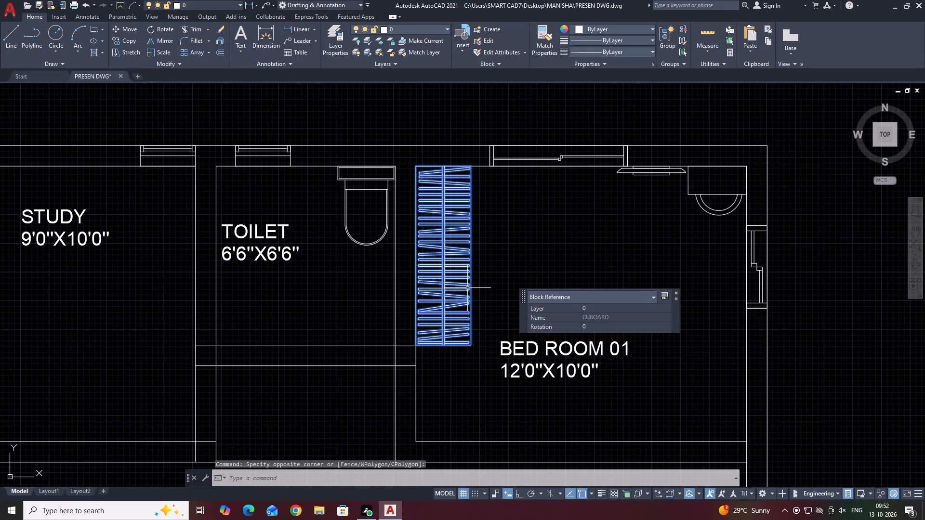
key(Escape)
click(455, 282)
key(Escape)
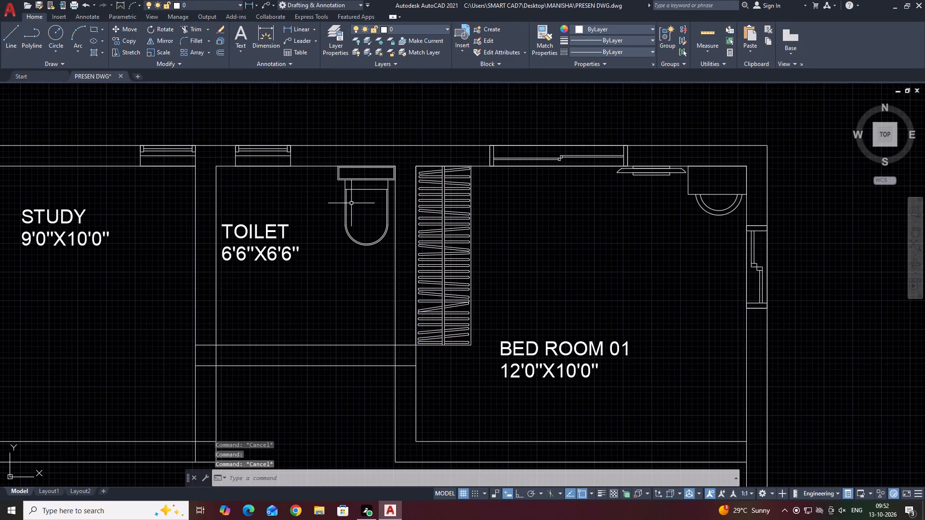
Define the complete WC fixture in the toilet, tank and bowl, as a block named GT.
click(326, 154)
click(404, 269)
middle_drag(417, 276, 425, 305)
text(B G)
key(t)
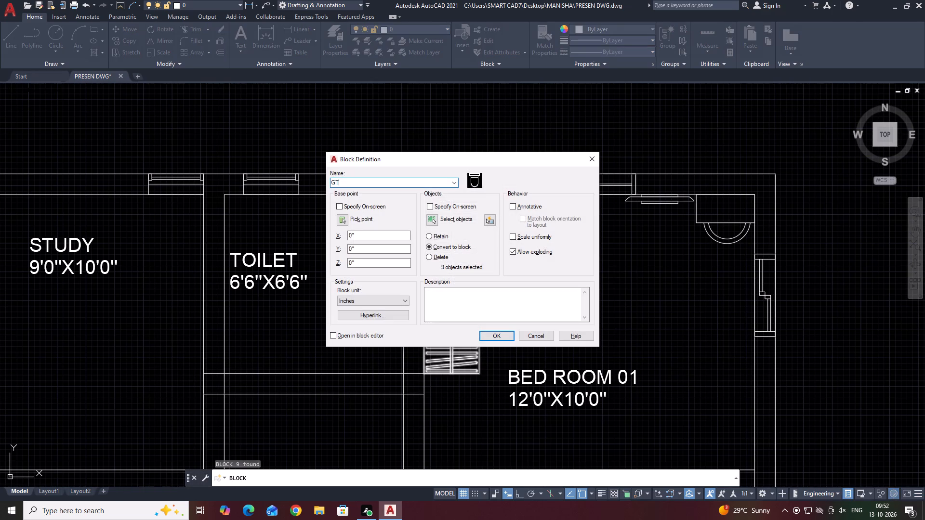
click(485, 338)
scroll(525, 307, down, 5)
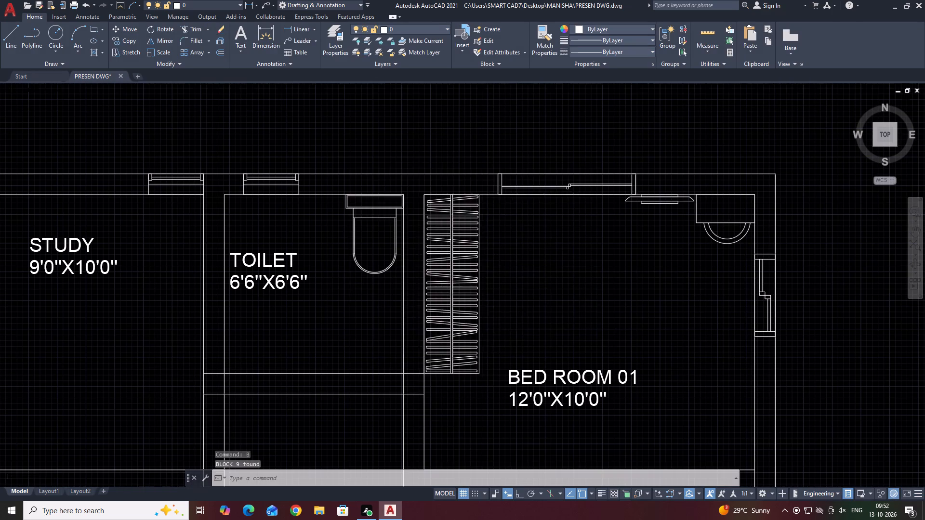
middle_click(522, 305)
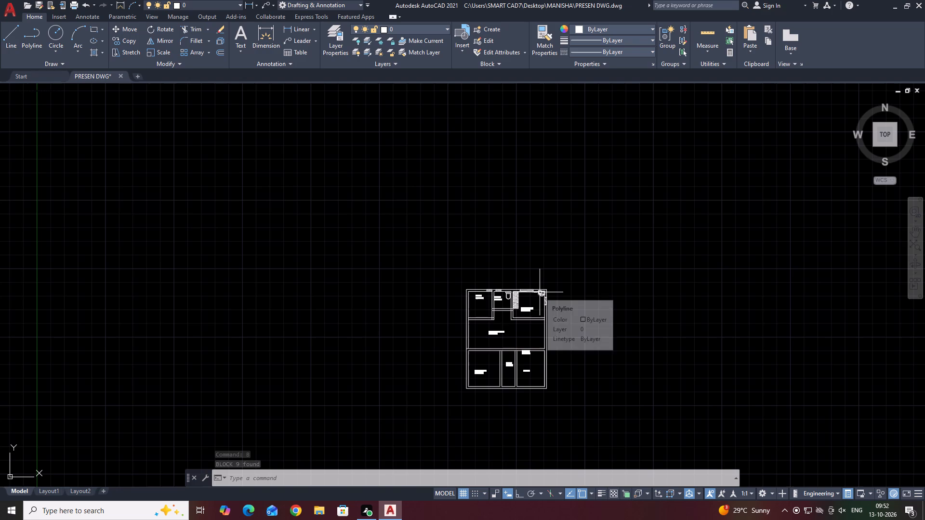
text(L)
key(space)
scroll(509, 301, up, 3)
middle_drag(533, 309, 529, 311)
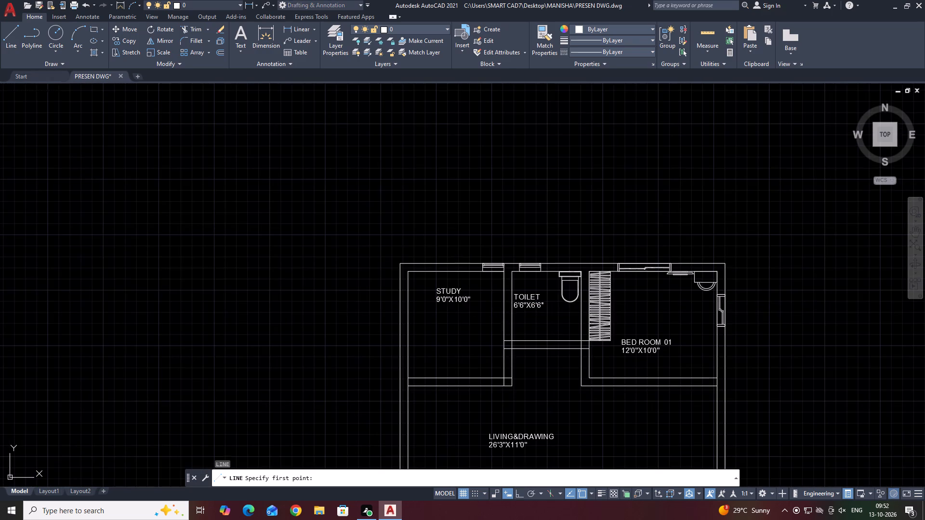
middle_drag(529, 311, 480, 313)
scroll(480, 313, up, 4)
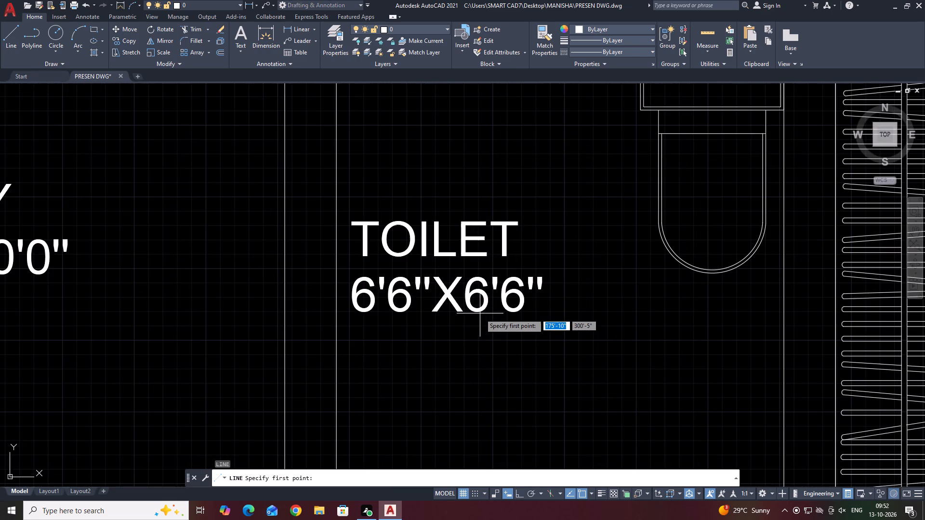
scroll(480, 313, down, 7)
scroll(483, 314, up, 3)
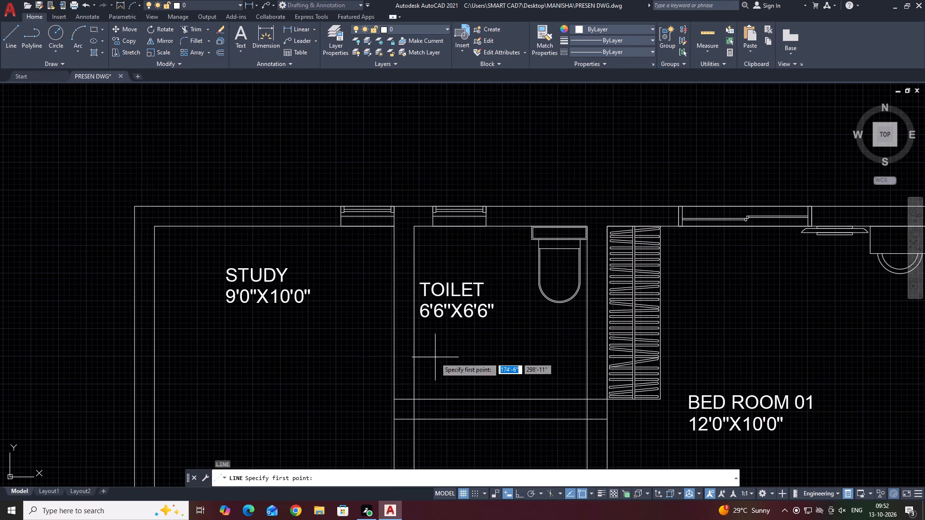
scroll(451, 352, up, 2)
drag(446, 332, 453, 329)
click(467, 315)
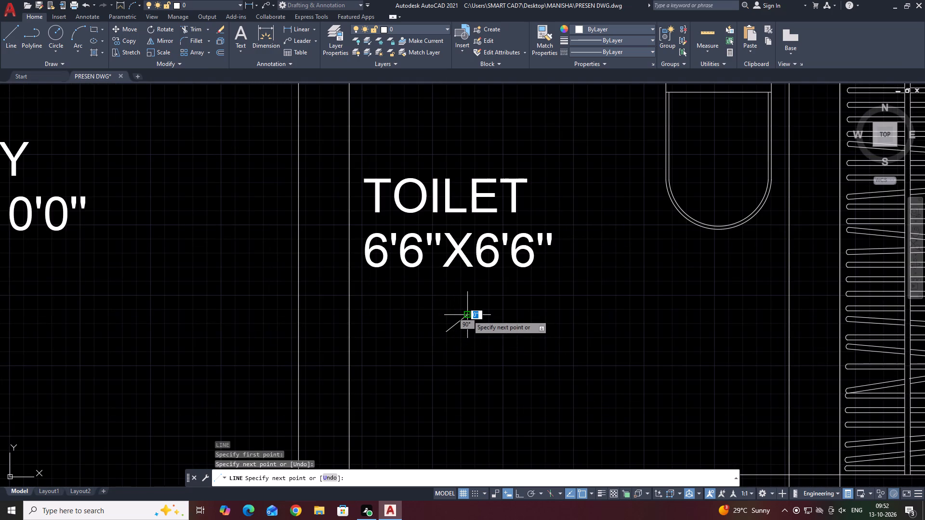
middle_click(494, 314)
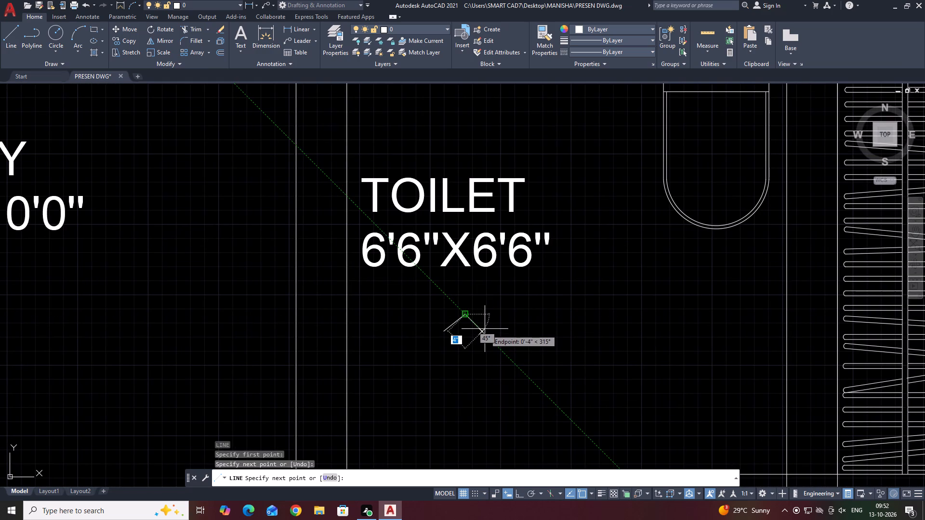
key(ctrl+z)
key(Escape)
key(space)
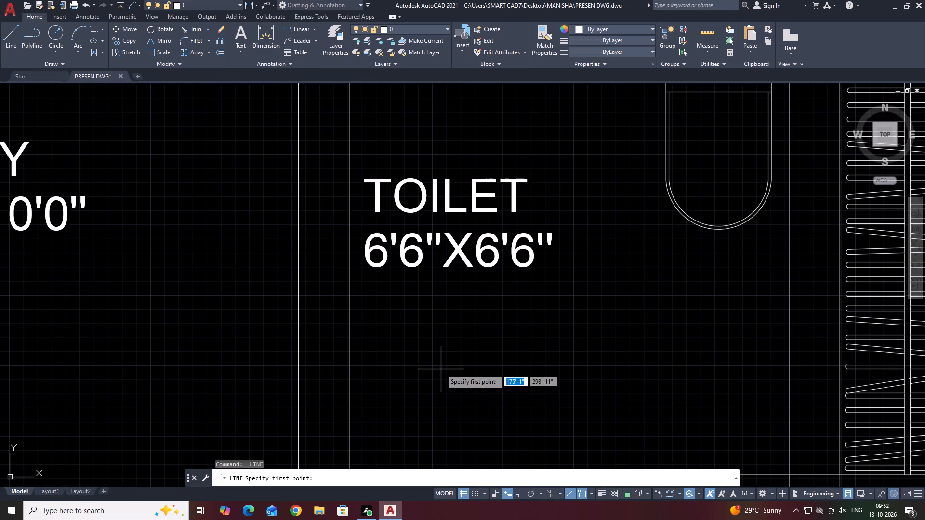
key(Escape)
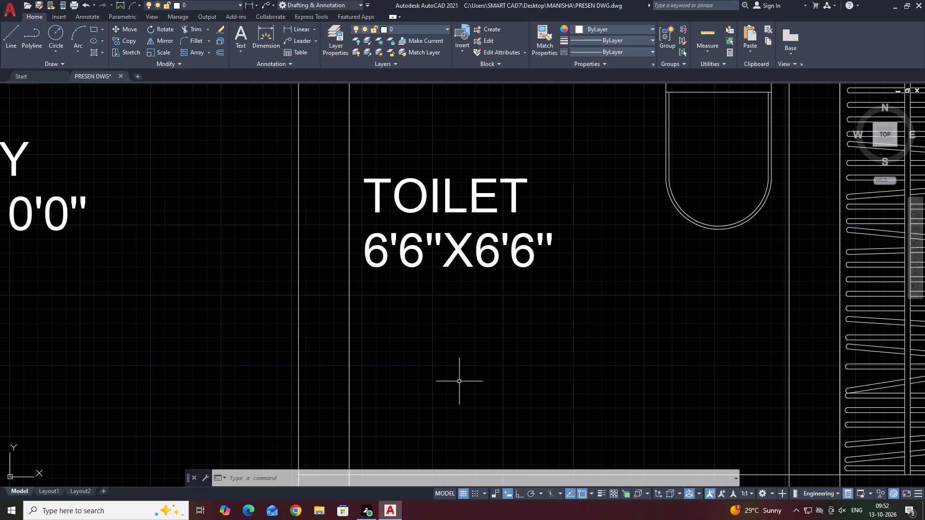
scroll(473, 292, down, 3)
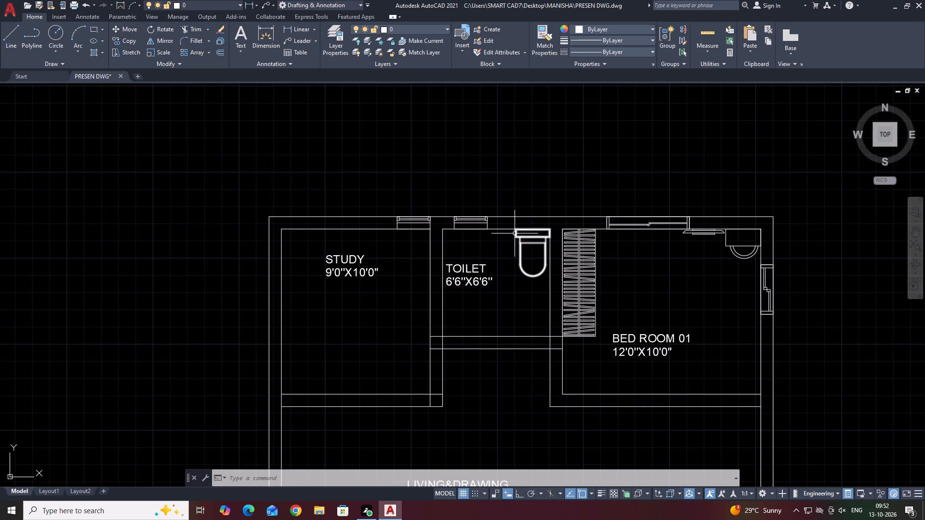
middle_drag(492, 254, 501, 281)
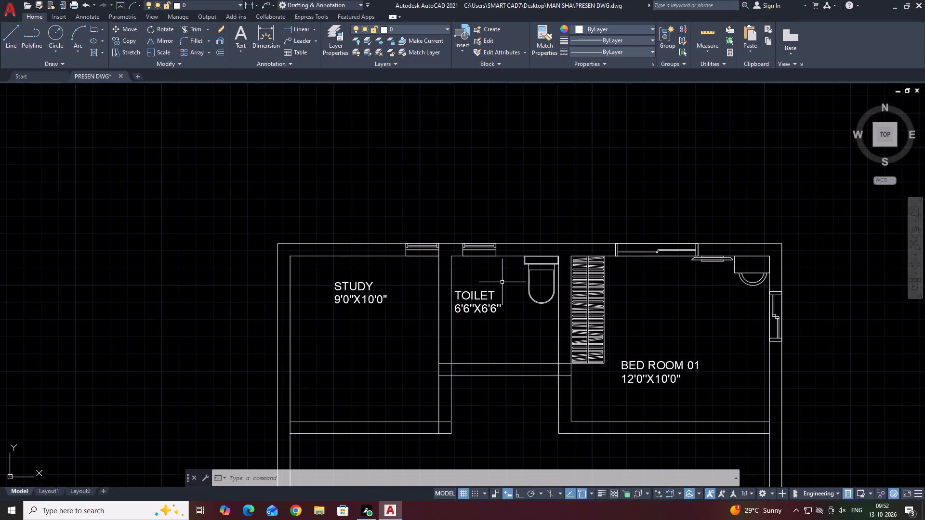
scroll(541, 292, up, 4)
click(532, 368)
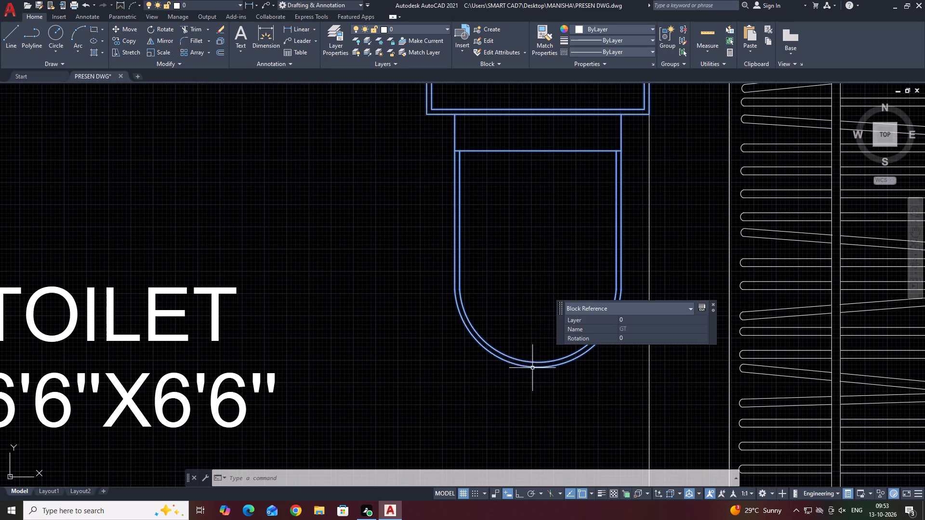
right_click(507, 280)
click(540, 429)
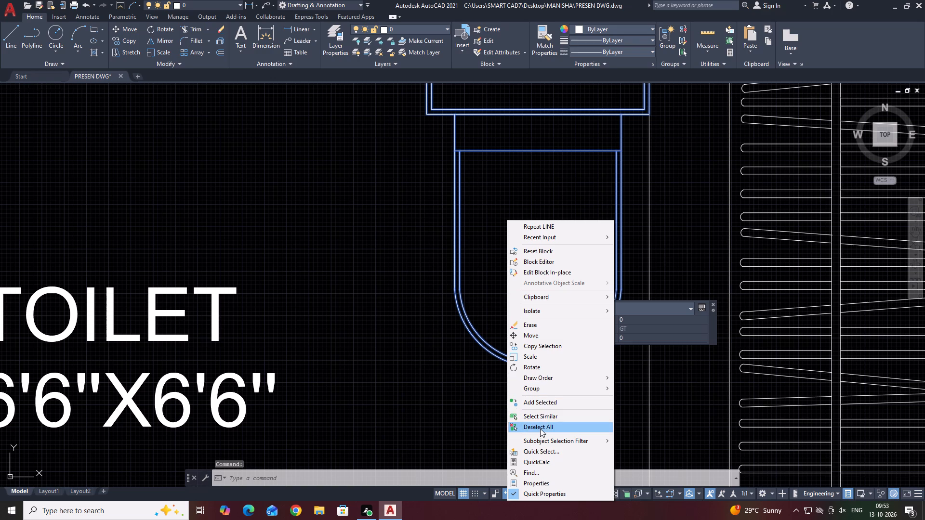
Move the two-line TOILET 6'6"X6'6" label to the right, away from the room's left wall and closer to the WC.
scroll(475, 316, down, 2)
middle_drag(660, 293, 496, 284)
scroll(568, 325, down, 4)
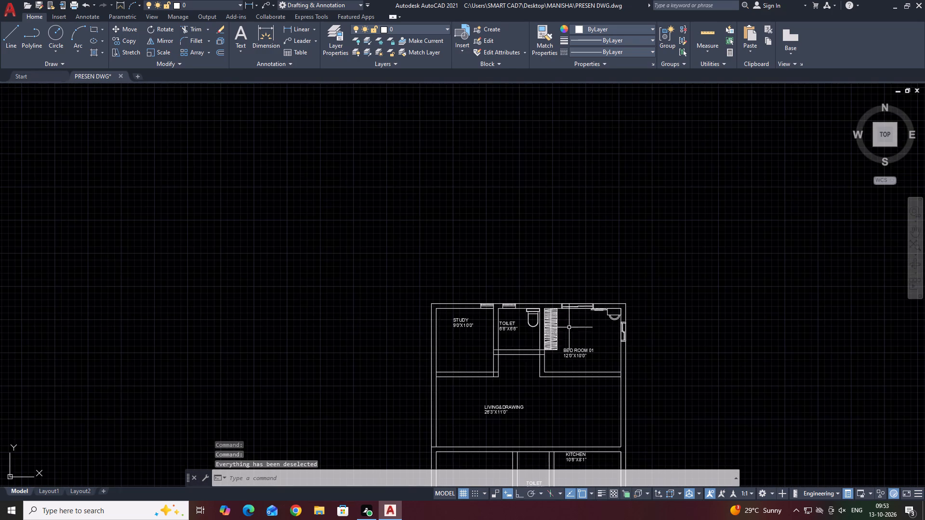
scroll(605, 322, up, 3)
middle_drag(223, 354, 392, 347)
scroll(413, 358, up, 1)
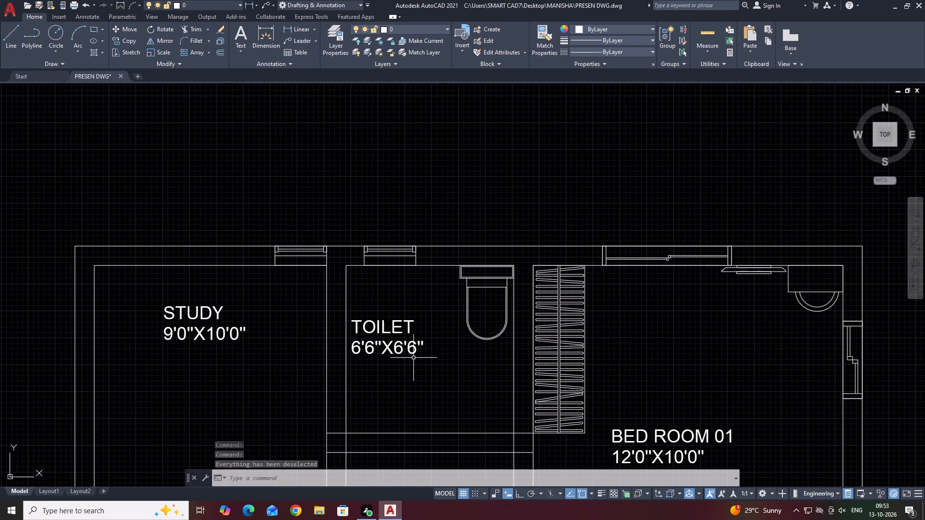
scroll(413, 358, up, 2)
drag(409, 338, 389, 315)
click(287, 209)
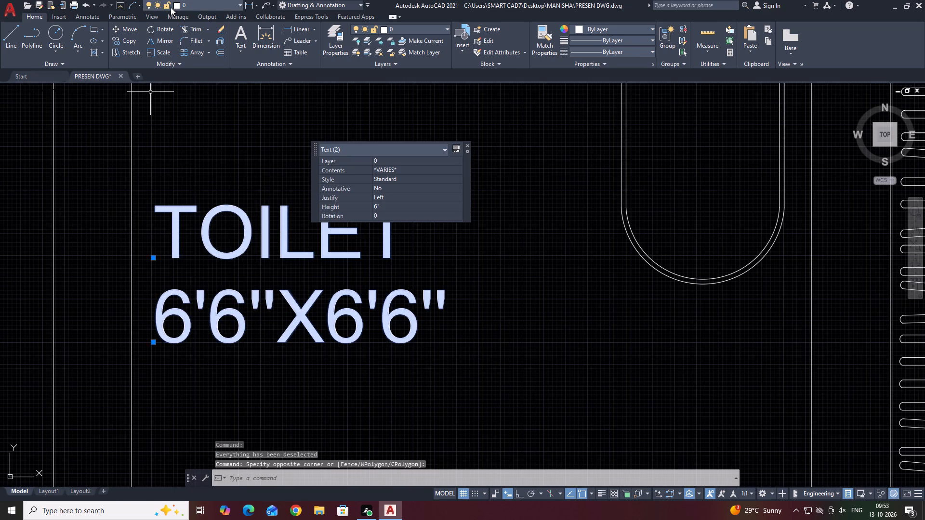
click(129, 28)
drag(228, 300, 234, 300)
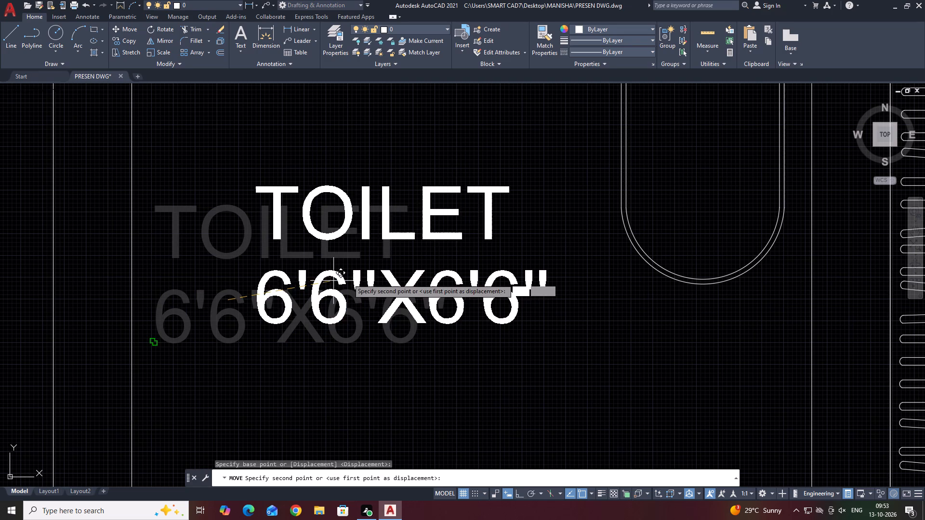
click(407, 297)
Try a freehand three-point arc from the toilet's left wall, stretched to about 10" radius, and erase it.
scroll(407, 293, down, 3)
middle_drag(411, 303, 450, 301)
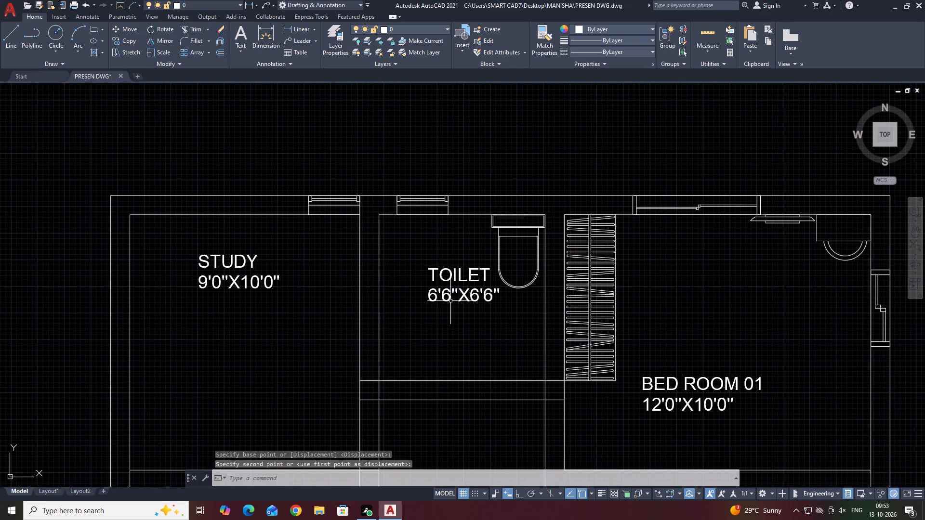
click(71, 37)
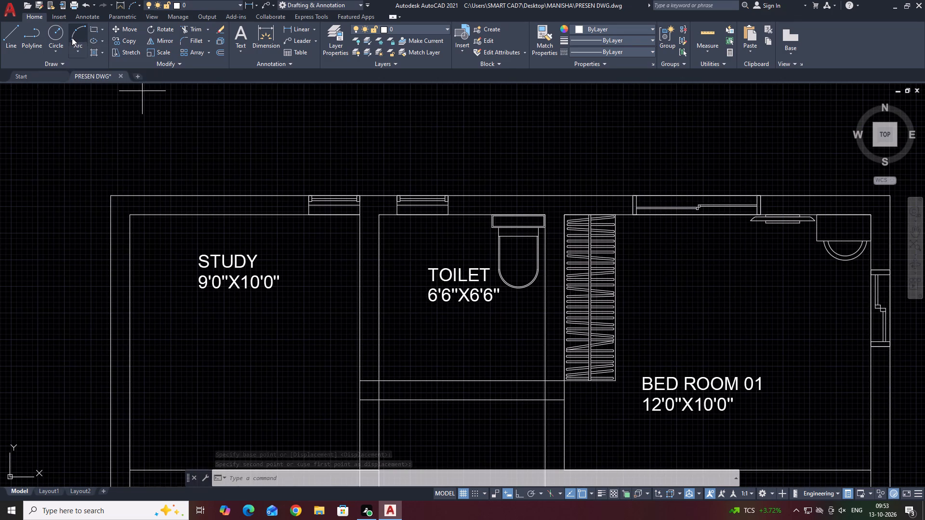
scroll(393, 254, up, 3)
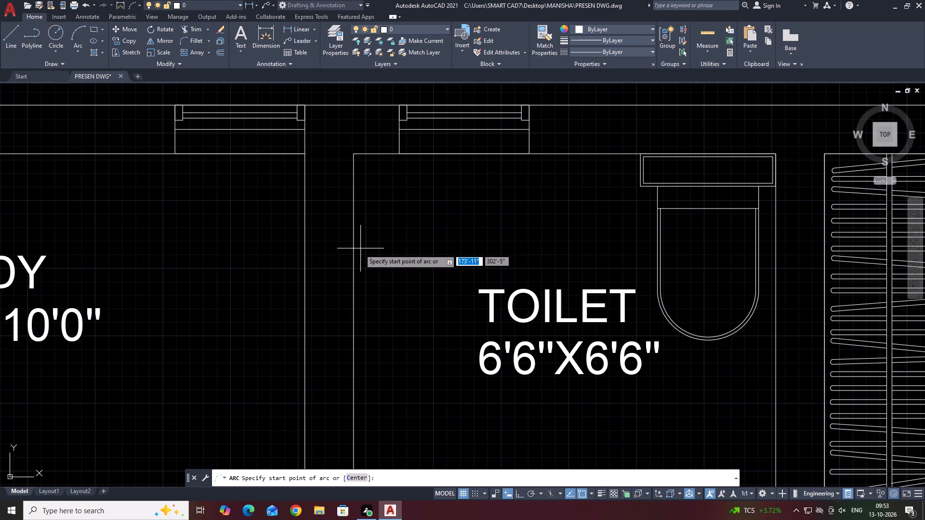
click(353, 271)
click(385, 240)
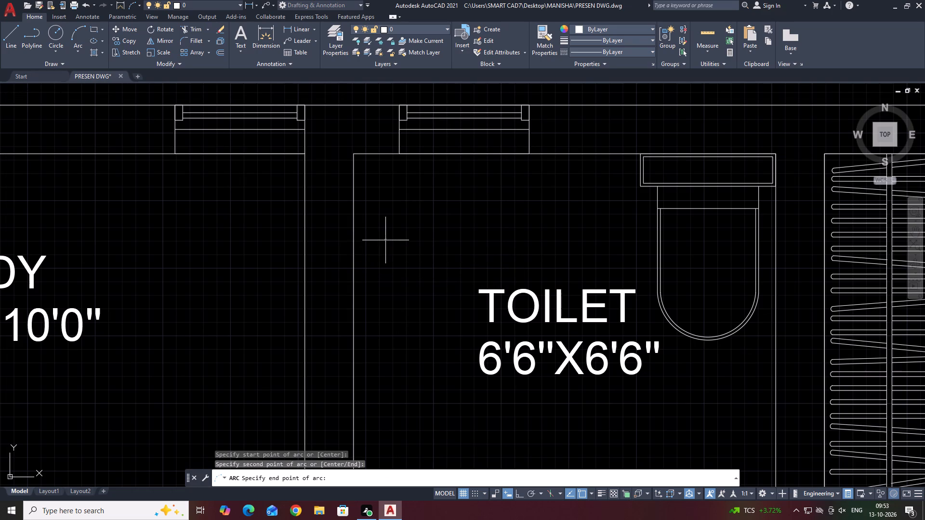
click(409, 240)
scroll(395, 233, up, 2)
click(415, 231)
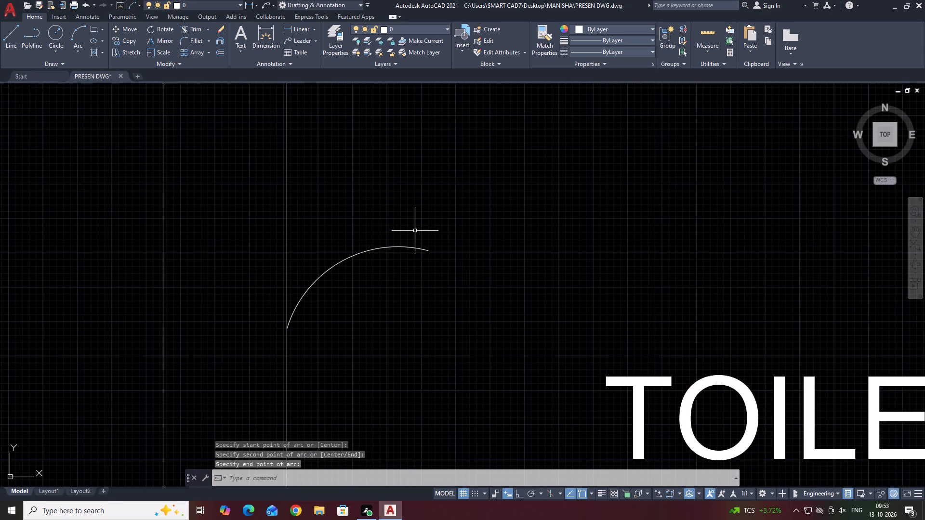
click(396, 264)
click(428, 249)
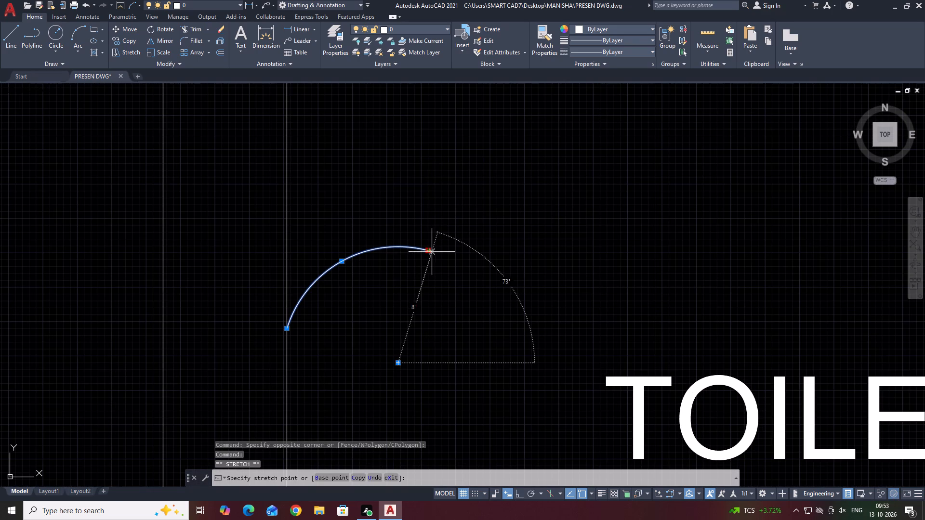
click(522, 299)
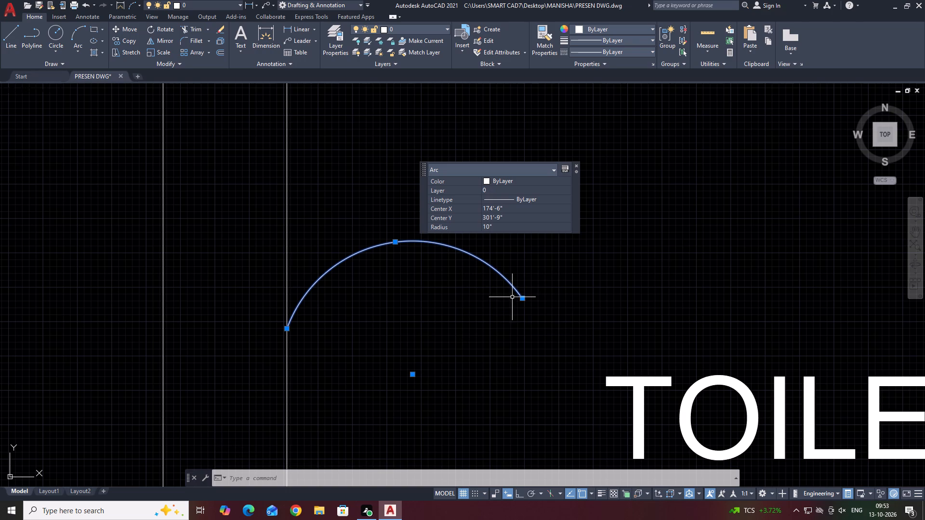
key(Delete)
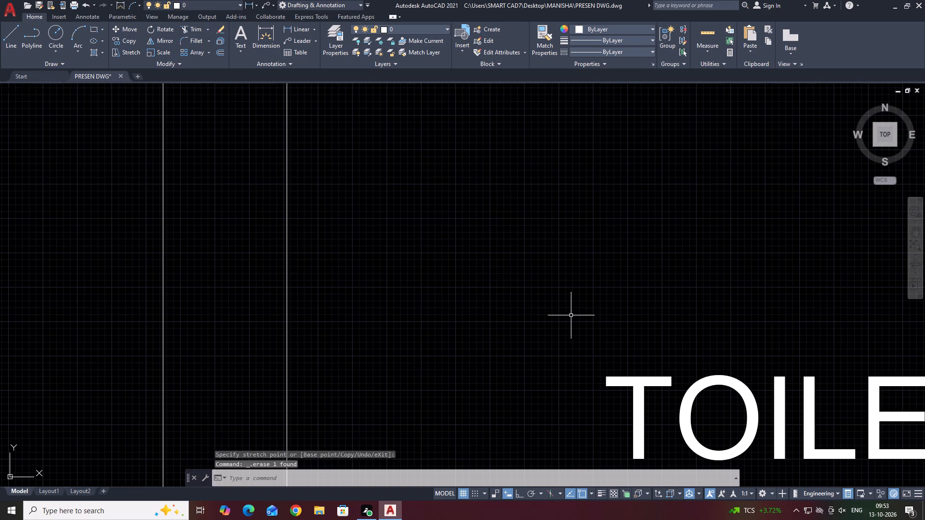
With Ortho on, draw a horizontal line about 1'-11" long from the toilet's left wall into the room, above its bottom wall.
scroll(456, 280, down, 3)
middle_drag(498, 359, 636, 249)
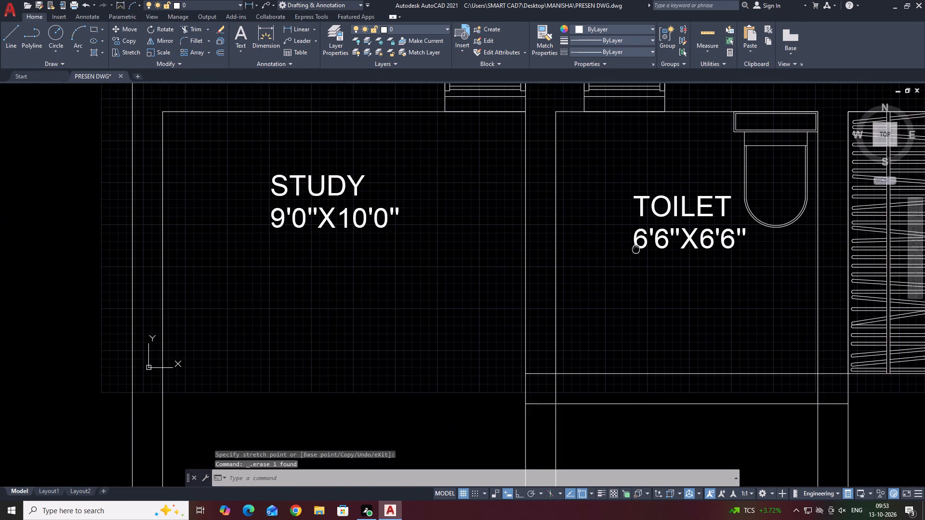
middle_drag(598, 287, 524, 290)
middle_drag(581, 296, 515, 282)
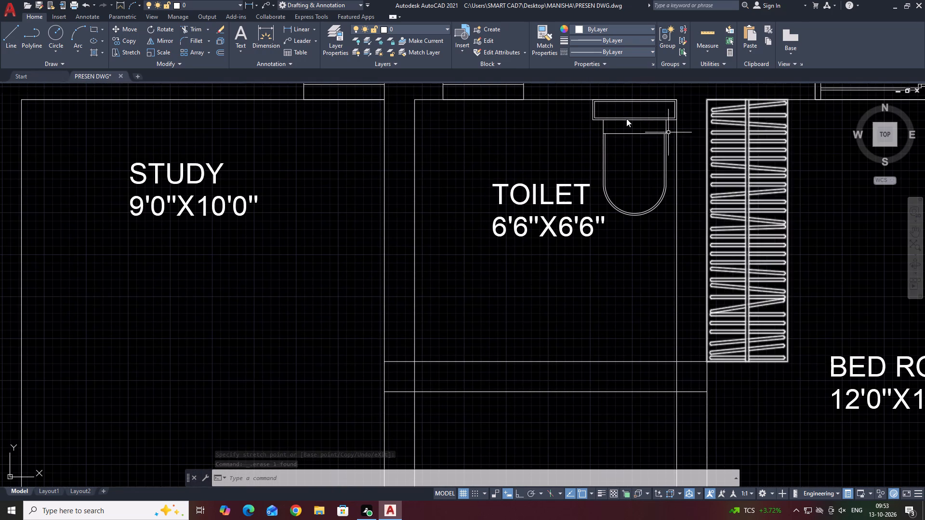
click(10, 39)
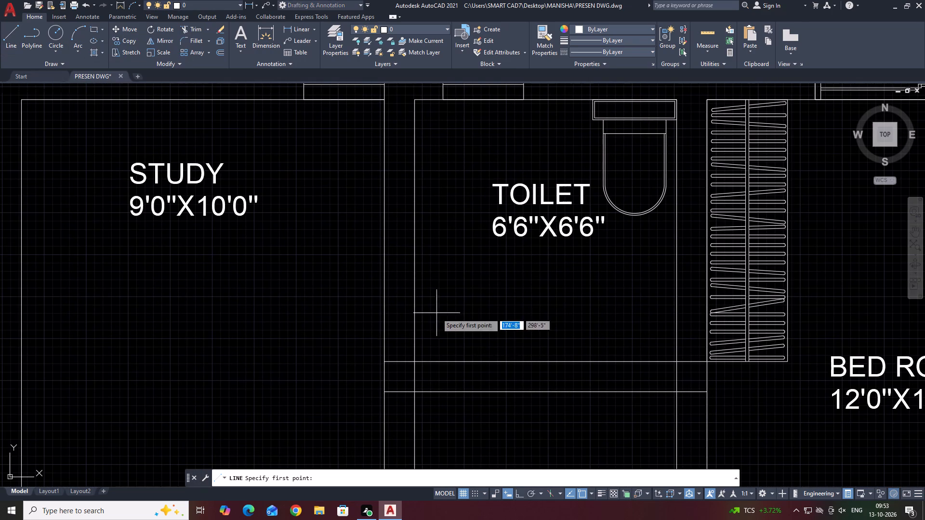
scroll(418, 319, up, 3)
click(407, 318)
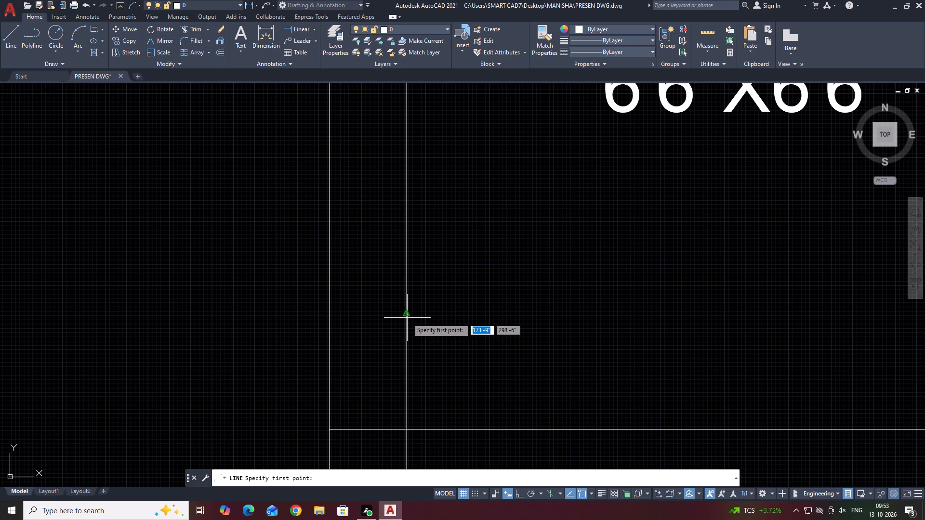
key(F8)
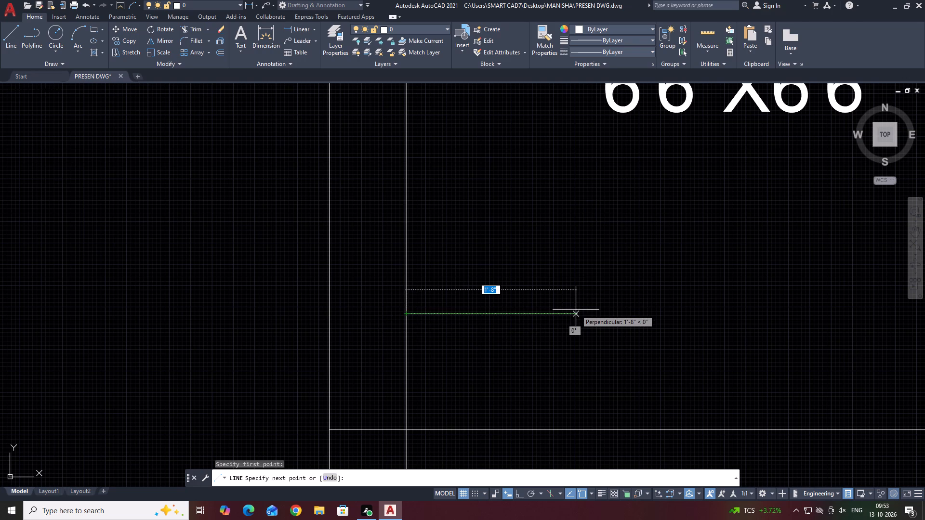
click(599, 303)
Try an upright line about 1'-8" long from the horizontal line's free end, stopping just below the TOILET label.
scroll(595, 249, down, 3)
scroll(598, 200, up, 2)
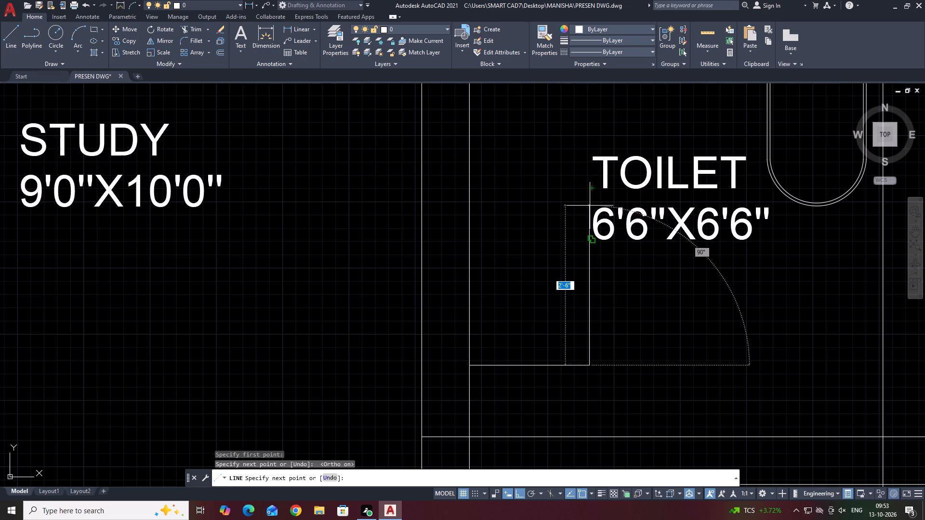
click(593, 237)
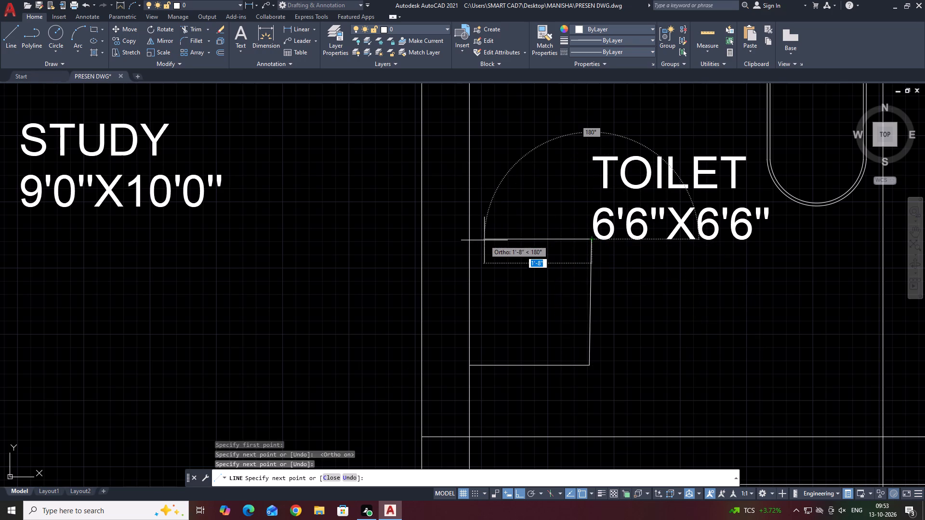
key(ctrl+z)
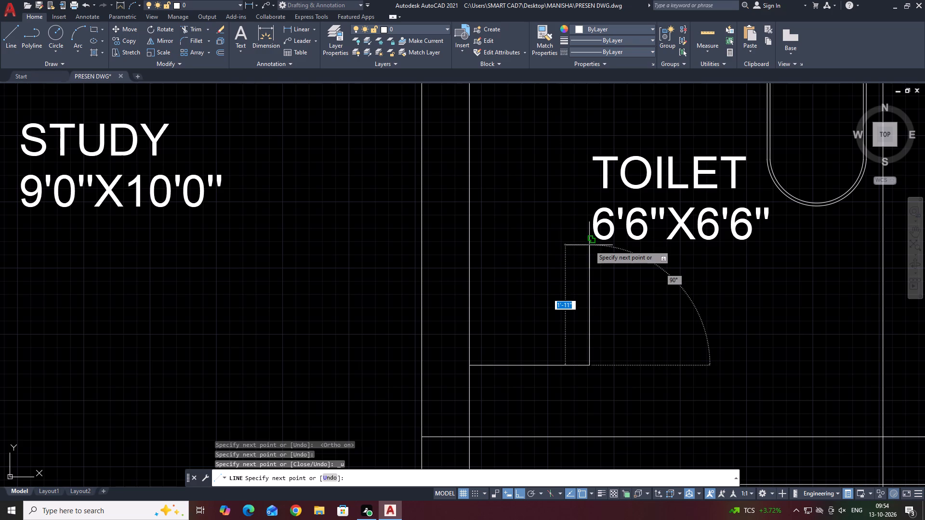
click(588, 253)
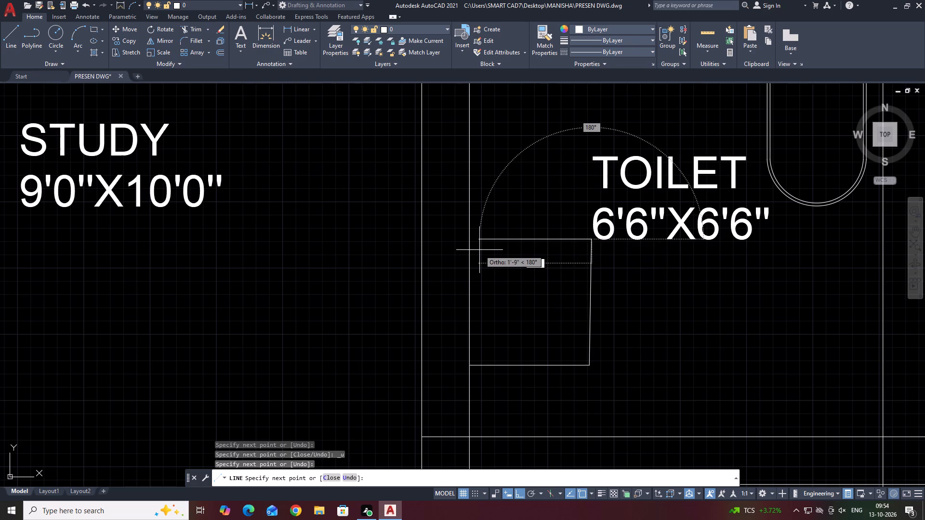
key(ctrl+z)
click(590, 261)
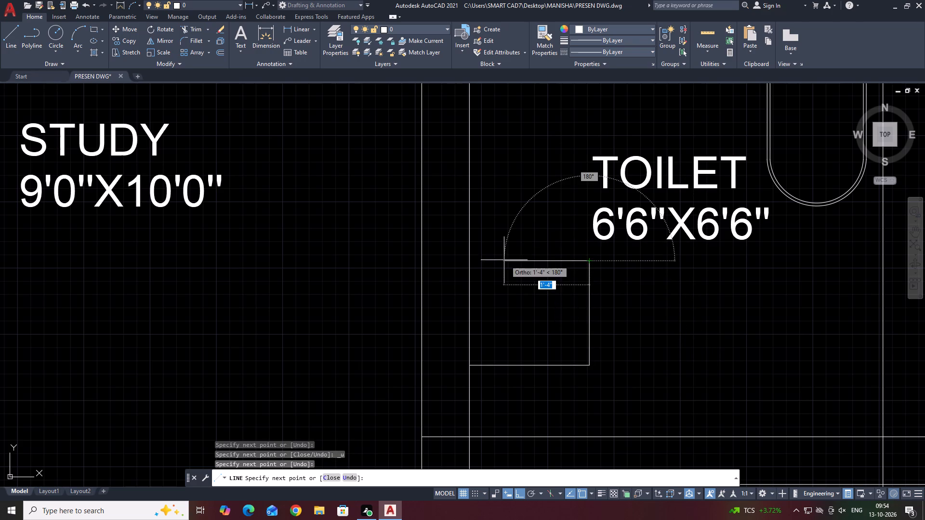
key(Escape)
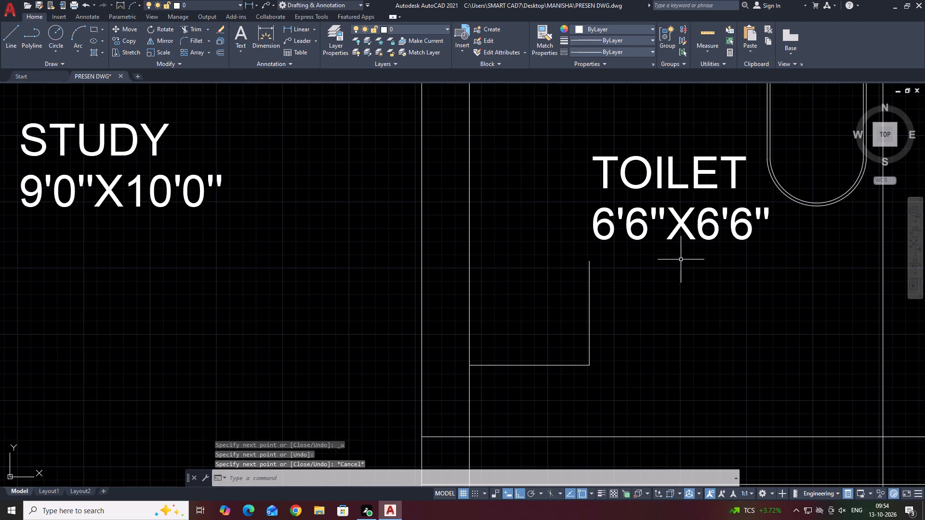
Move the two-line TOILET 6'6"X6'6" label straight up, close to the room's top wall.
drag(684, 251, 663, 202)
click(623, 137)
middle_drag(666, 224, 616, 298)
key(m)
key(space)
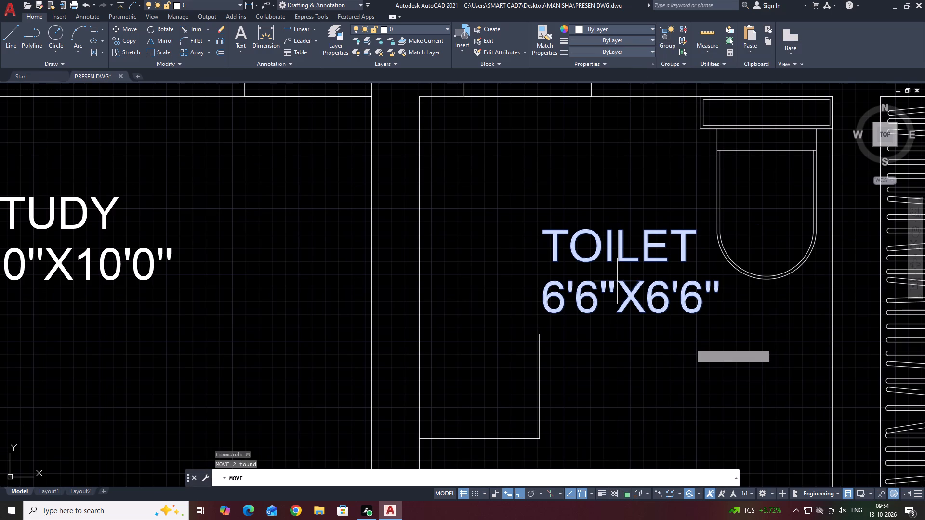
drag(721, 325, 709, 320)
click(510, 201)
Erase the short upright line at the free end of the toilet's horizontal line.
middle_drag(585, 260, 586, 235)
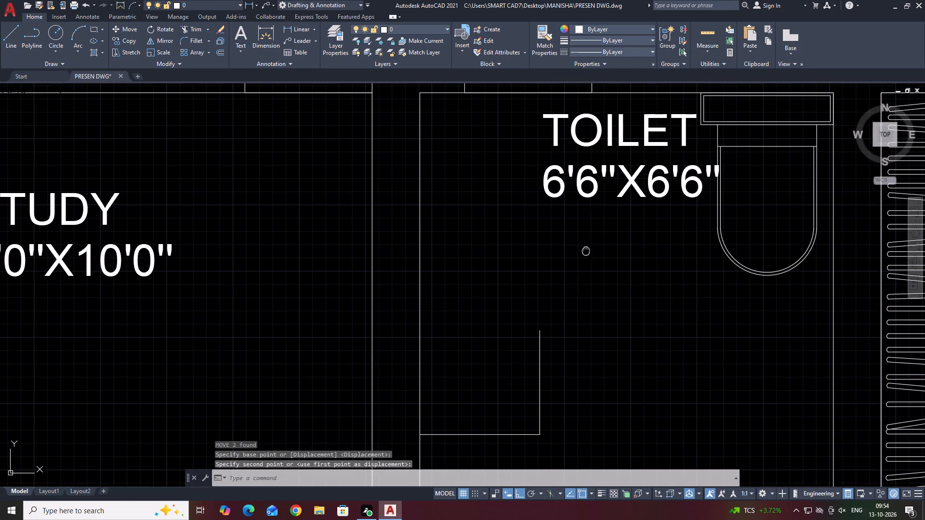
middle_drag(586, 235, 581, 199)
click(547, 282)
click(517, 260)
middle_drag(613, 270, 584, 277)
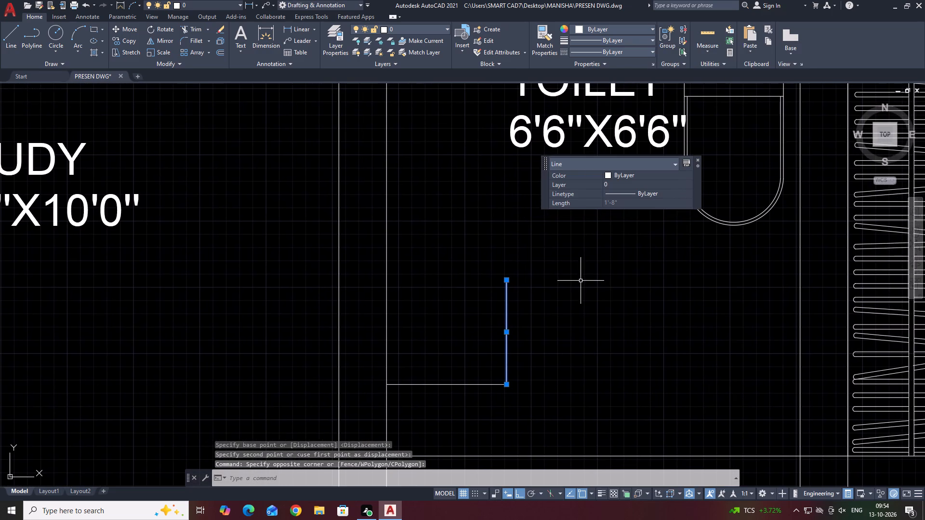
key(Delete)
Draw a line about 2'-2" up from the horizontal line's free end and another 1'-11" back to the left wall, closing the outline.
middle_drag(573, 333, 546, 230)
key(l)
key(space)
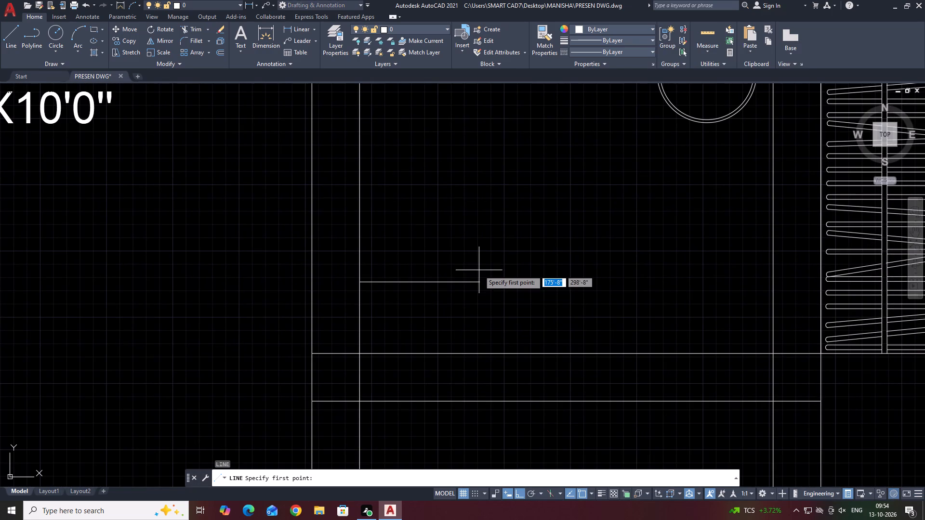
click(479, 281)
middle_drag(492, 124, 491, 176)
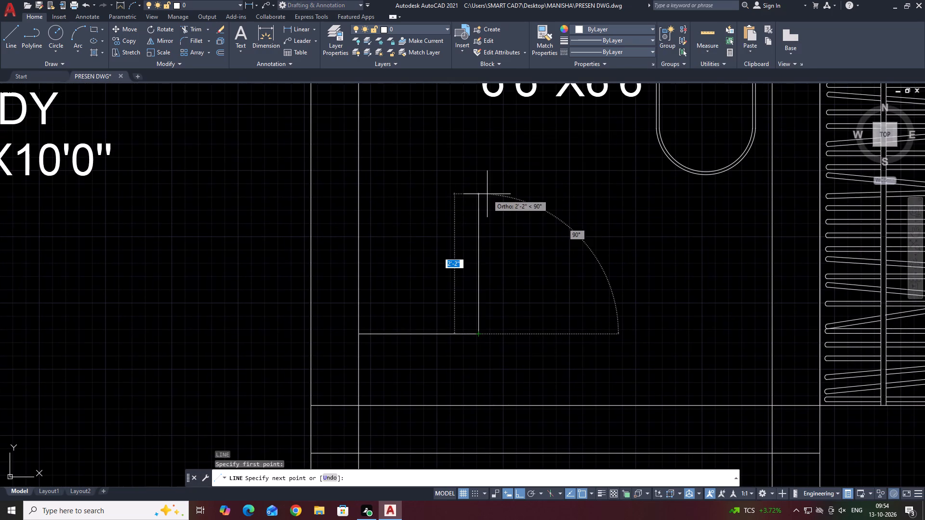
click(480, 196)
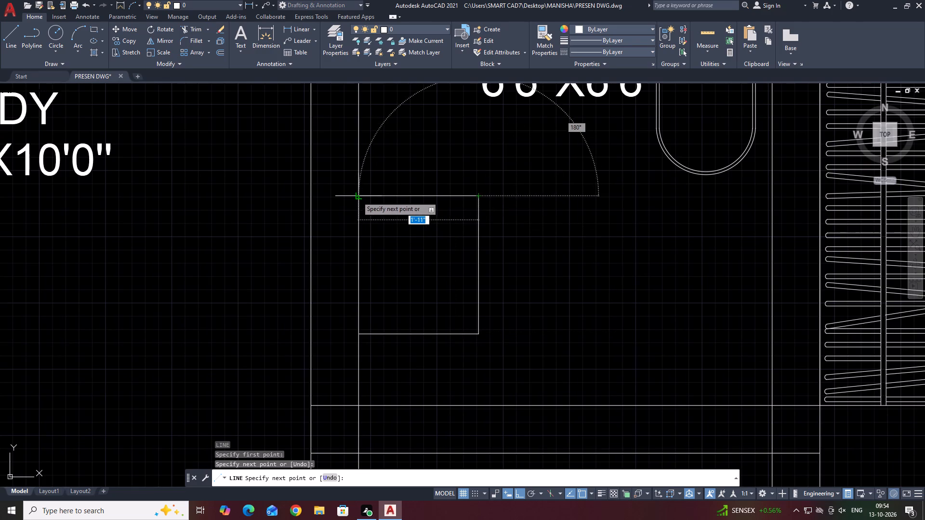
click(357, 196)
key(space)
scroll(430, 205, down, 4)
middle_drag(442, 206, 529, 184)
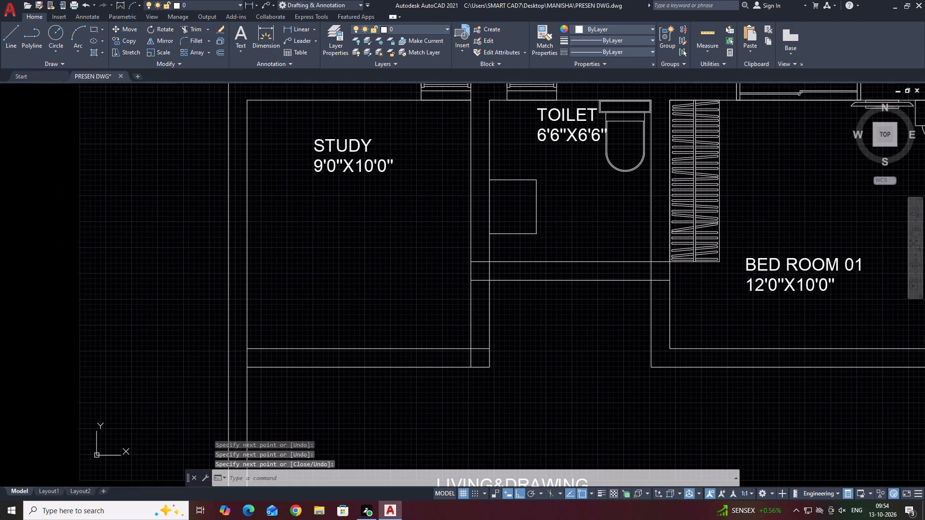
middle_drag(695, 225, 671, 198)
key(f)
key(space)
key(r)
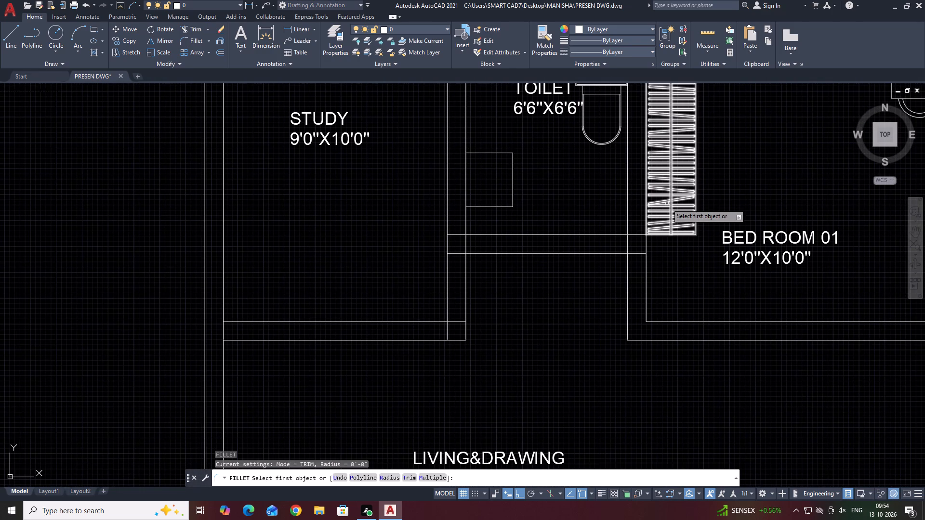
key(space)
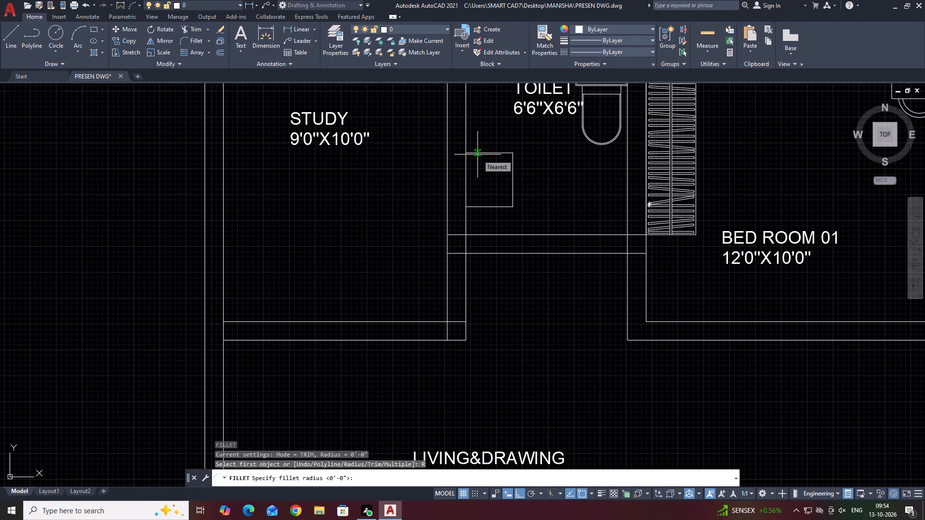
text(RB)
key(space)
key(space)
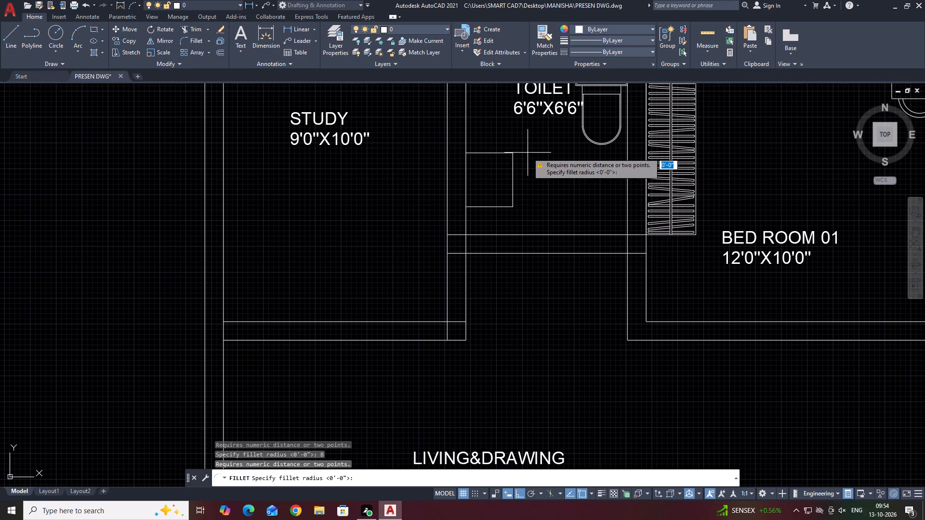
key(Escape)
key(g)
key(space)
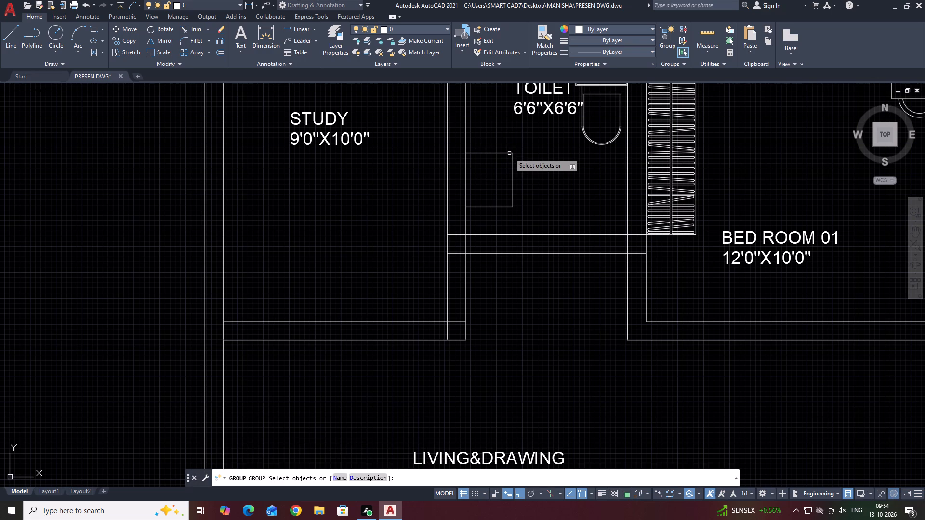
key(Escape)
Fillet both outer corners of the rectangular outline on the toilet's left wall with a 3" radius.
key(f)
key(space)
text(R 3)
key(space)
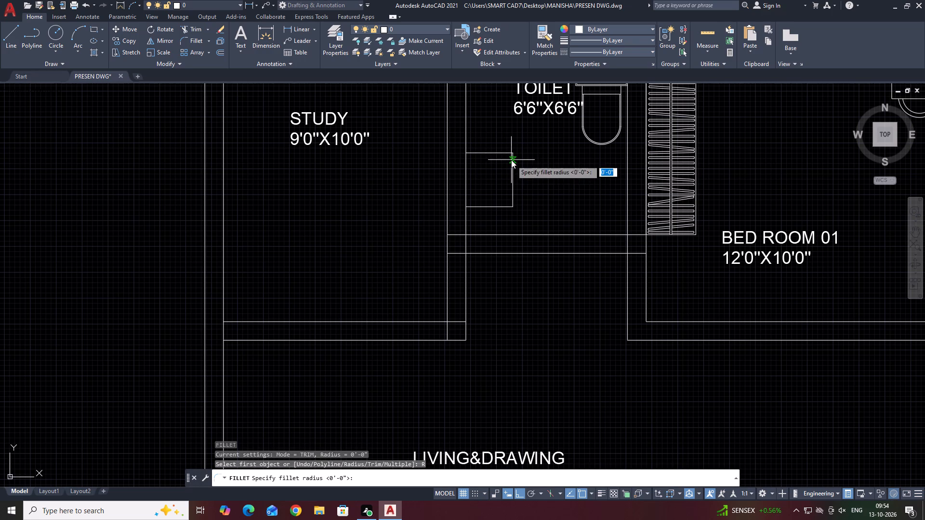
click(501, 153)
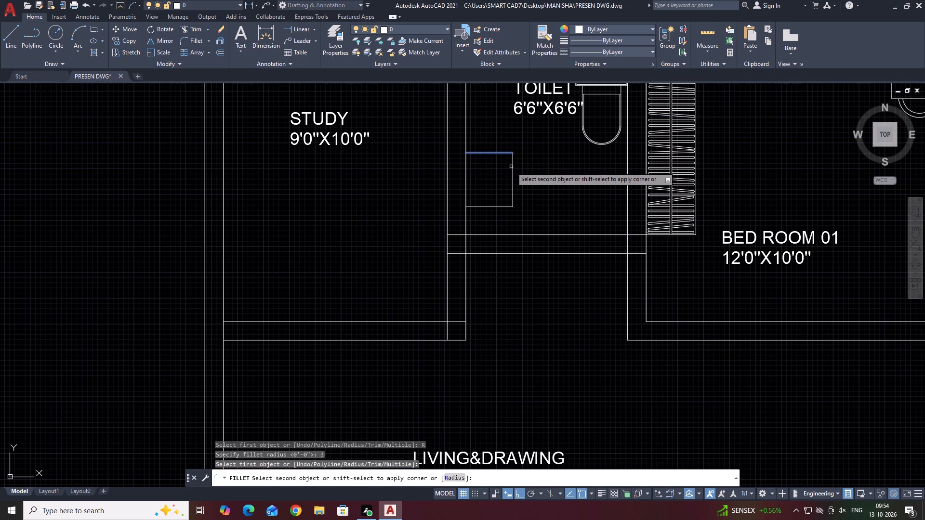
click(512, 168)
key(space)
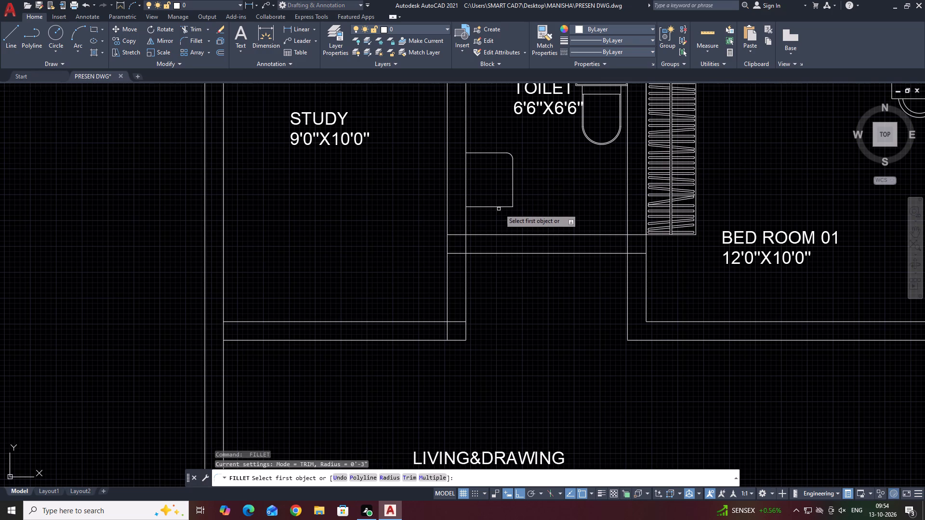
click(499, 205)
double_click(500, 208)
click(498, 205)
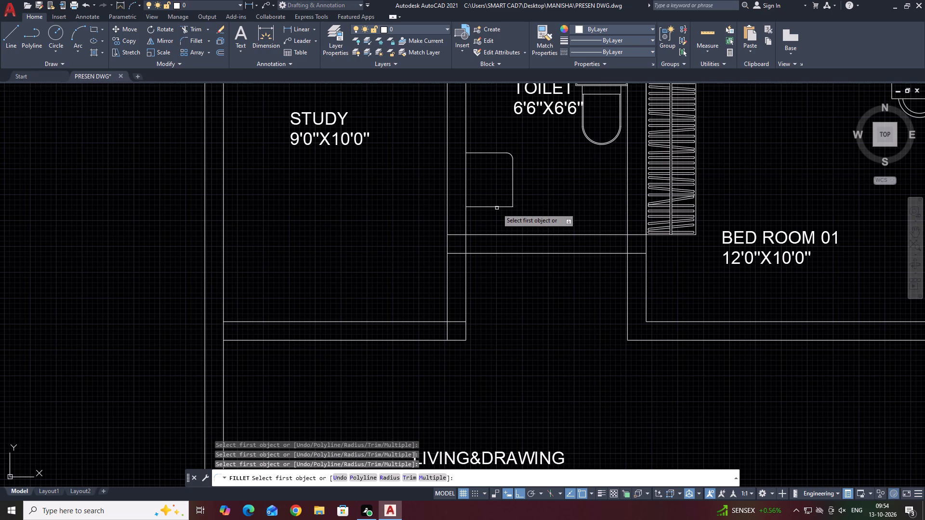
click(497, 208)
click(514, 195)
With Ortho off, draw a small three-point arc bulging outward from the middle of the rounded outline's front edge.
middle_drag(586, 182, 586, 183)
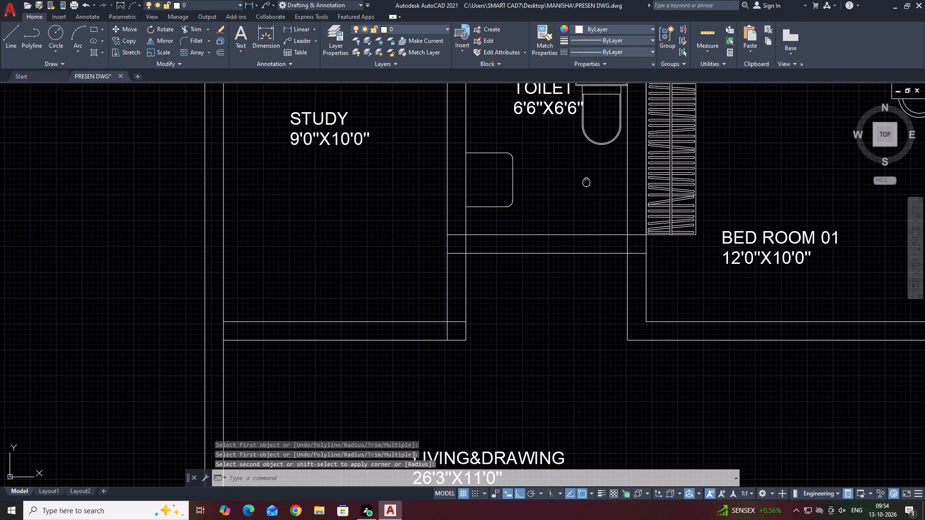
middle_drag(586, 183, 564, 230)
scroll(564, 230, down, 2)
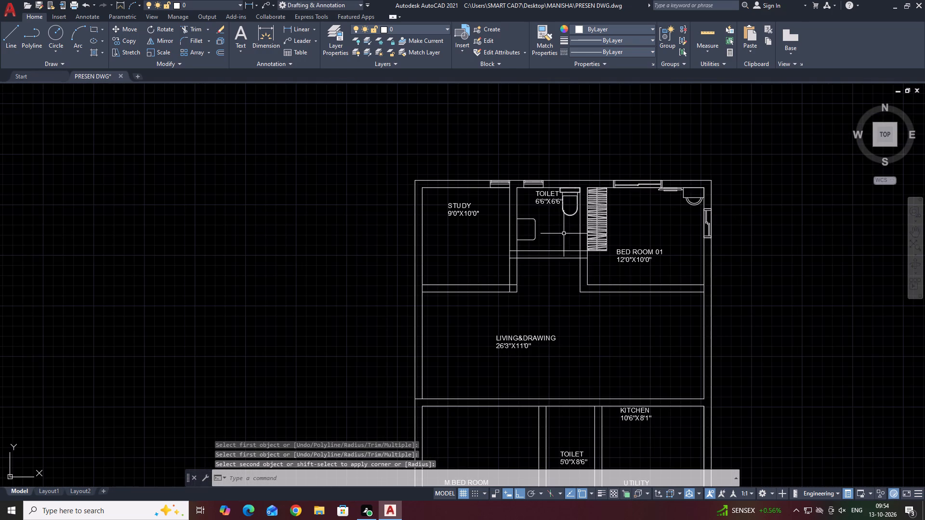
scroll(542, 197, up, 2)
middle_drag(526, 258, 516, 226)
scroll(515, 218, up, 1)
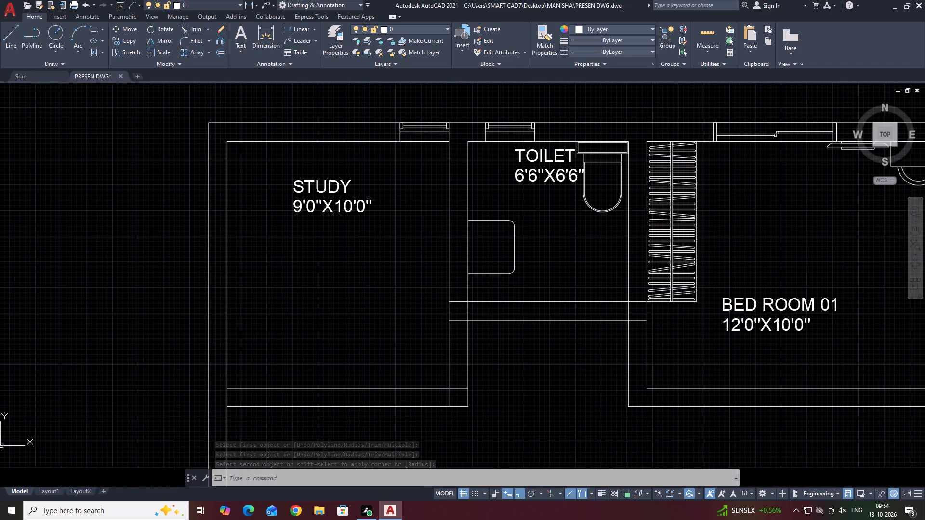
text(A)
key(space)
scroll(547, 270, up, 2)
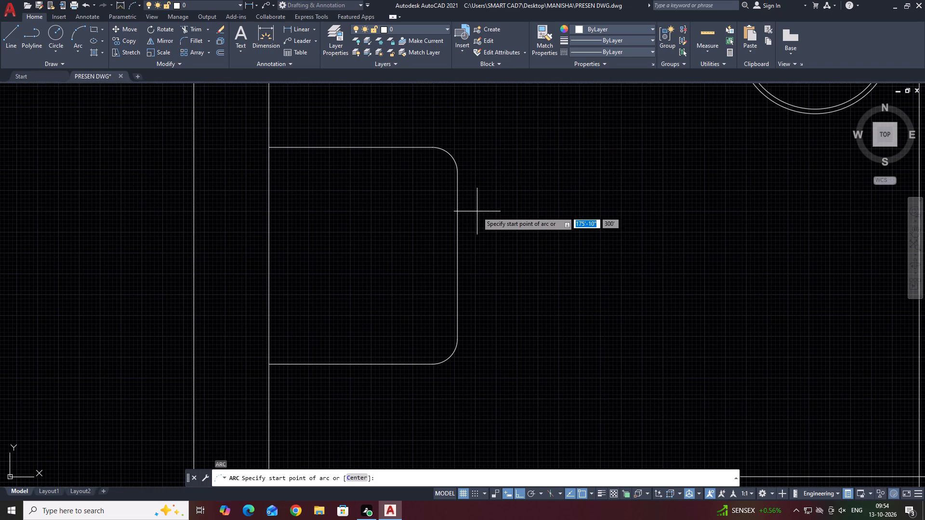
click(458, 213)
scroll(469, 227, up, 3)
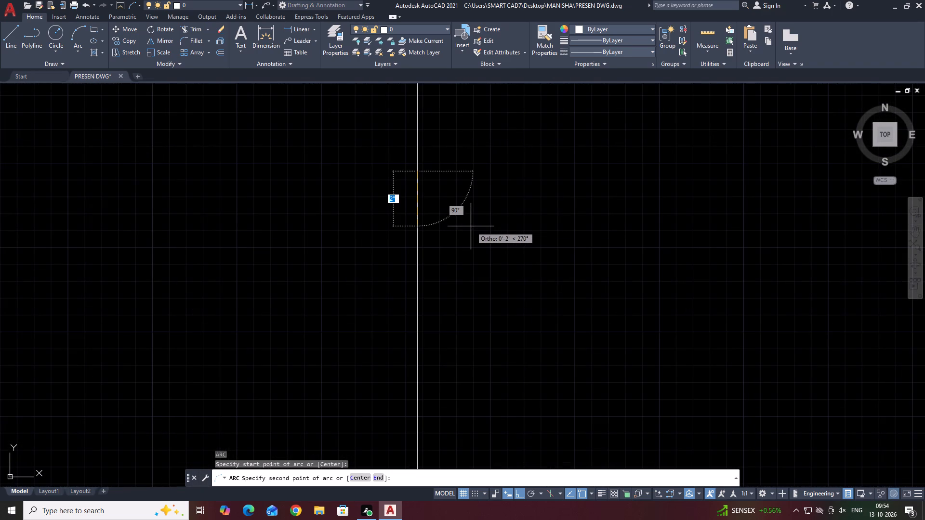
key(F8)
click(482, 257)
scroll(520, 256, down, 5)
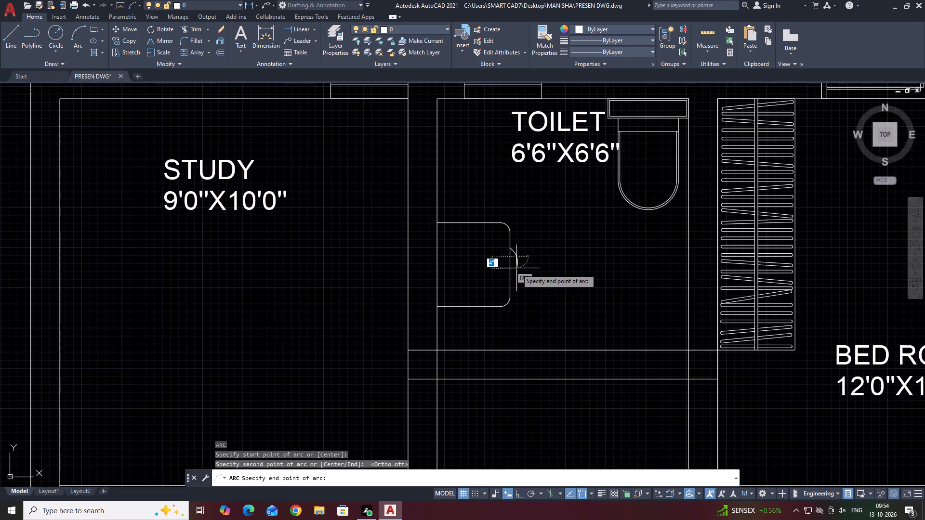
scroll(512, 270, up, 2)
click(505, 279)
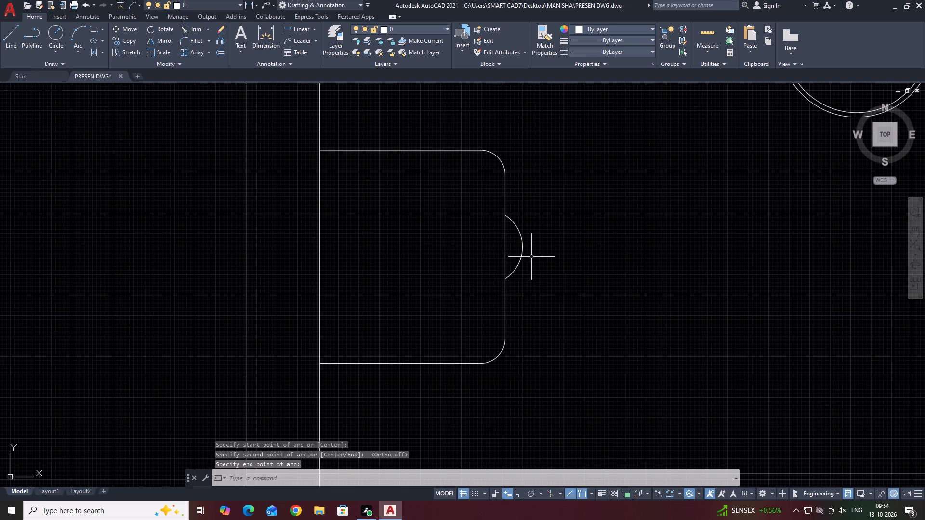
With Ortho on, move the small arc on the fixture's front edge straight down by about 2".
middle_drag(530, 239, 582, 147)
middle_drag(641, 180, 638, 156)
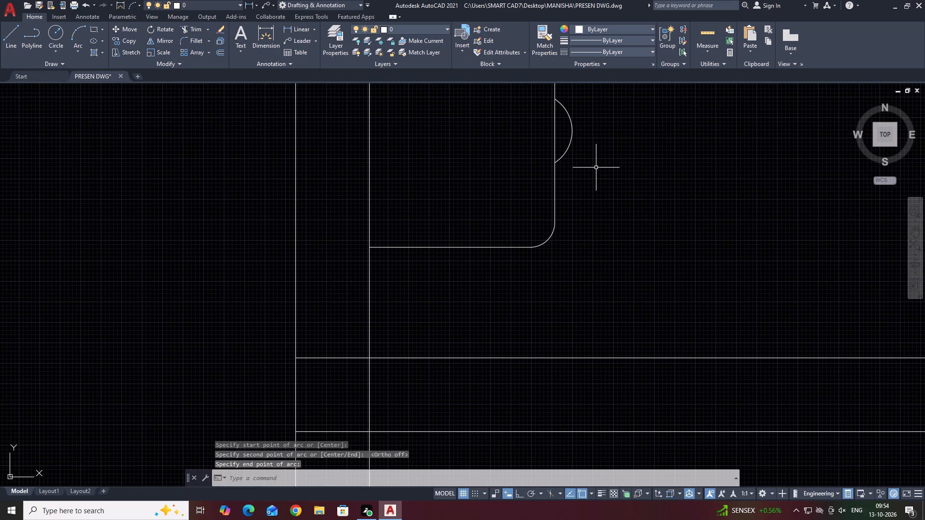
click(578, 134)
click(570, 123)
middle_drag(564, 198, 558, 232)
scroll(558, 239, down, 1)
middle_drag(568, 239, 571, 251)
text(M)
key(space)
scroll(582, 243, up, 3)
click(594, 205)
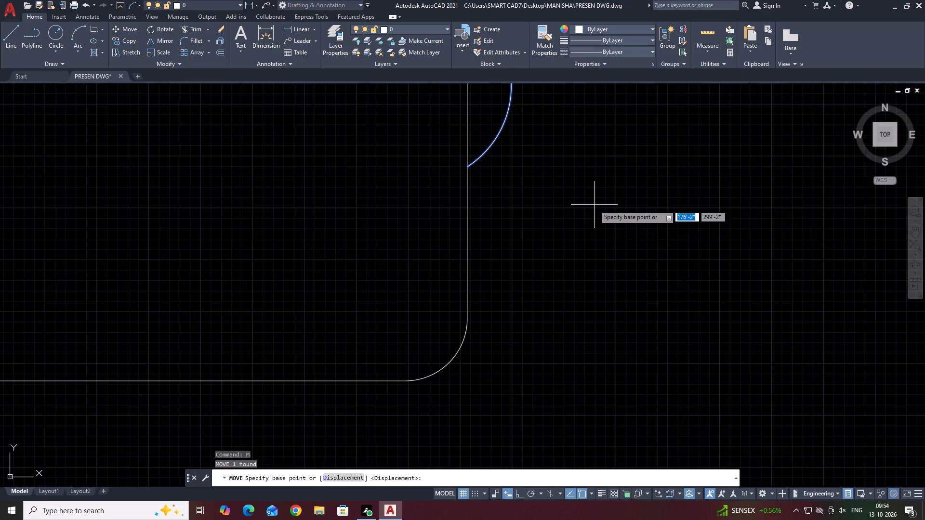
key(F8)
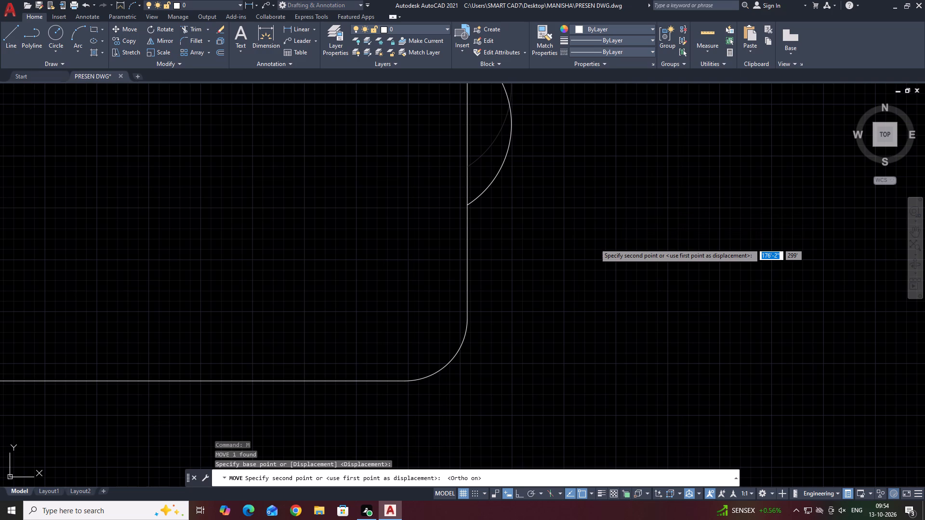
click(595, 243)
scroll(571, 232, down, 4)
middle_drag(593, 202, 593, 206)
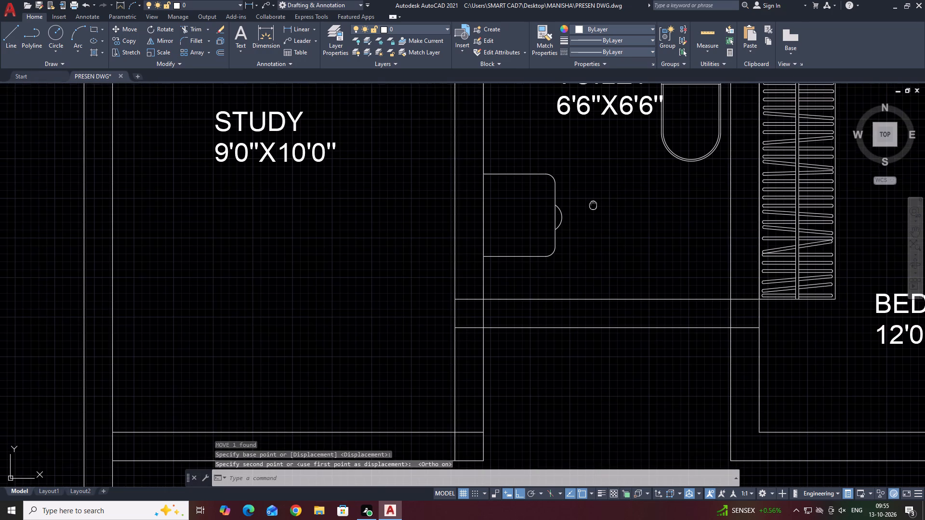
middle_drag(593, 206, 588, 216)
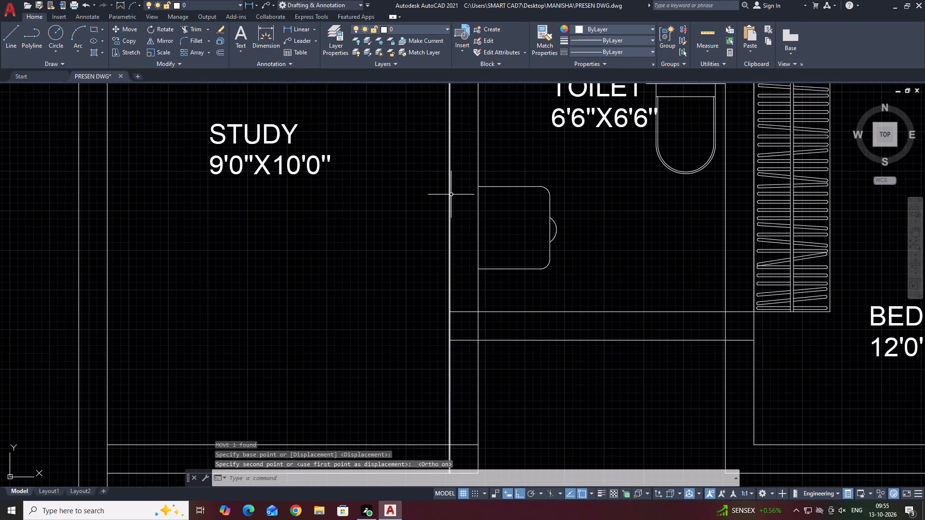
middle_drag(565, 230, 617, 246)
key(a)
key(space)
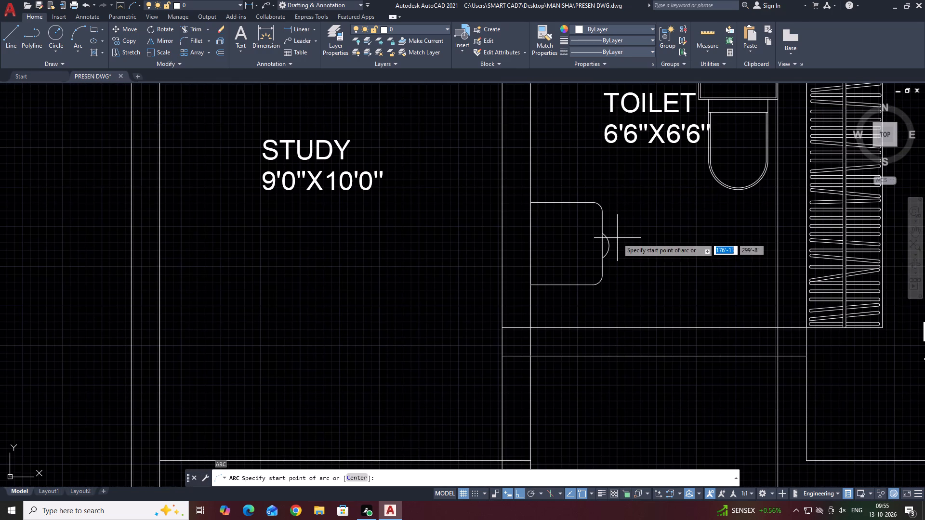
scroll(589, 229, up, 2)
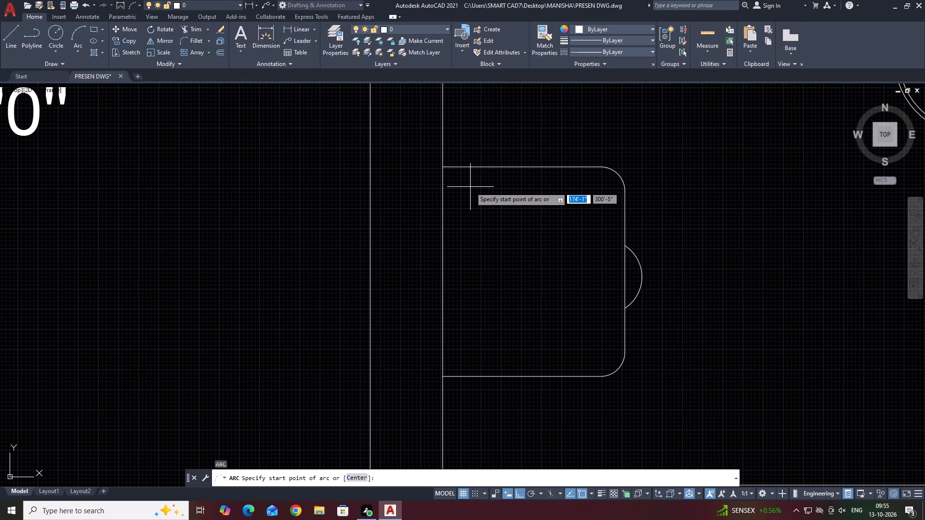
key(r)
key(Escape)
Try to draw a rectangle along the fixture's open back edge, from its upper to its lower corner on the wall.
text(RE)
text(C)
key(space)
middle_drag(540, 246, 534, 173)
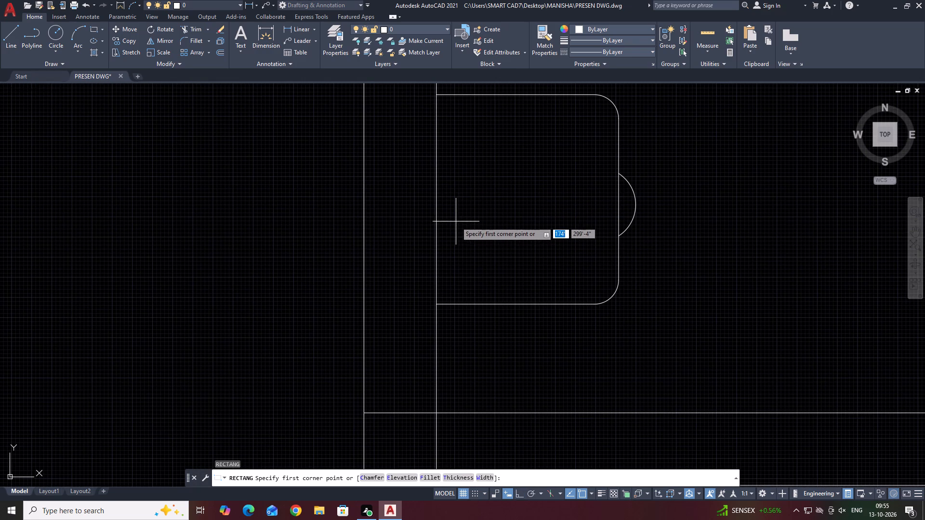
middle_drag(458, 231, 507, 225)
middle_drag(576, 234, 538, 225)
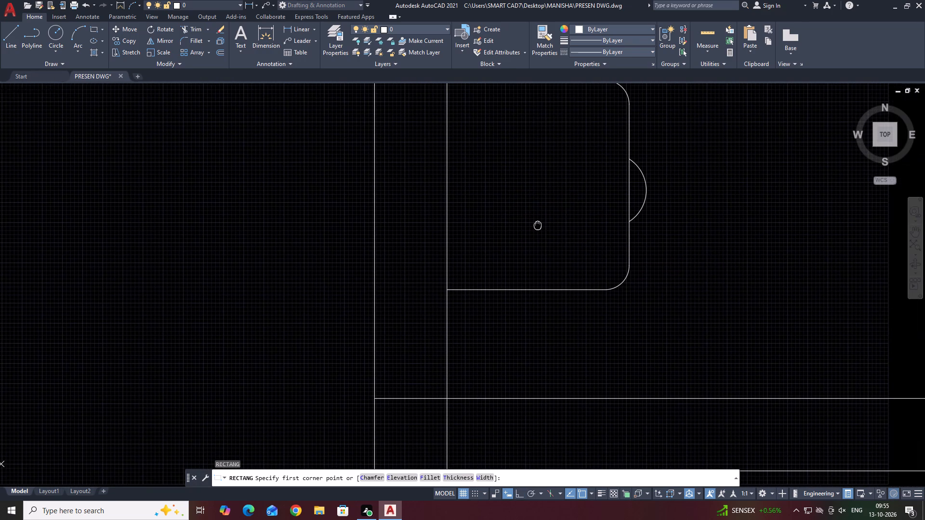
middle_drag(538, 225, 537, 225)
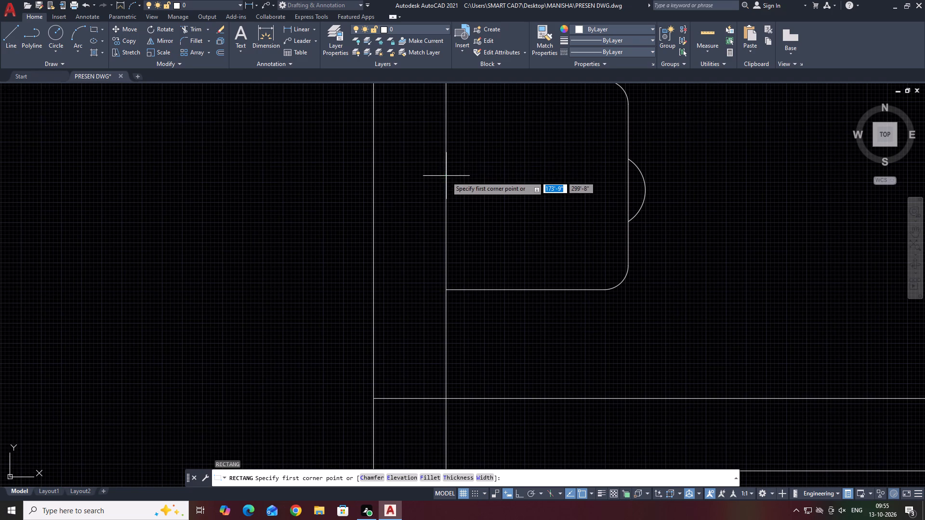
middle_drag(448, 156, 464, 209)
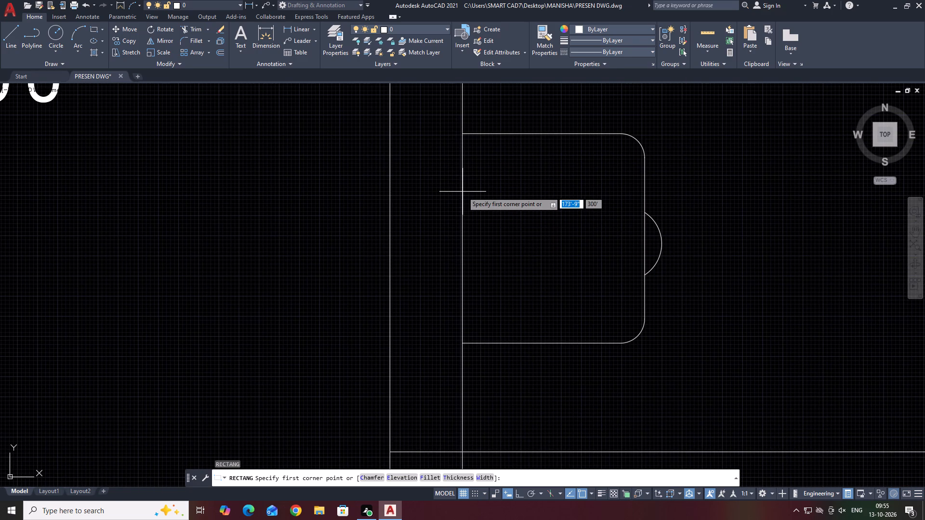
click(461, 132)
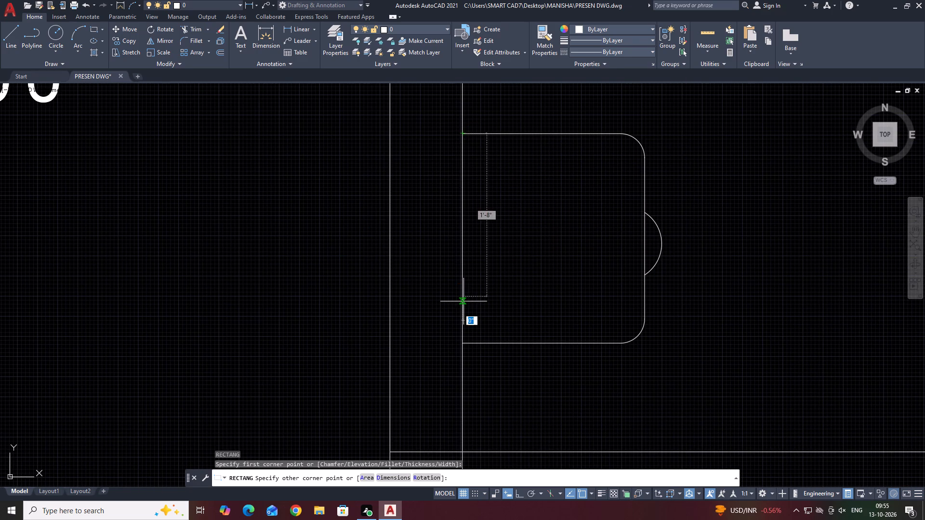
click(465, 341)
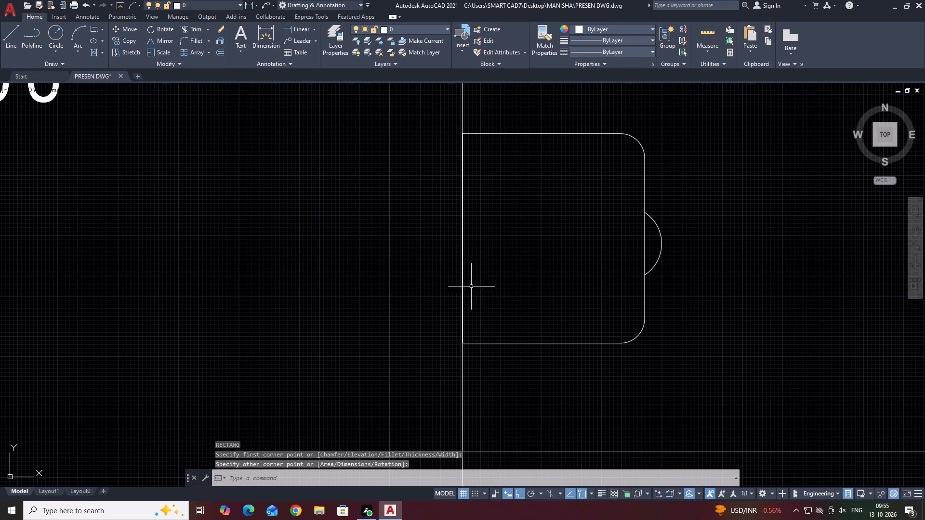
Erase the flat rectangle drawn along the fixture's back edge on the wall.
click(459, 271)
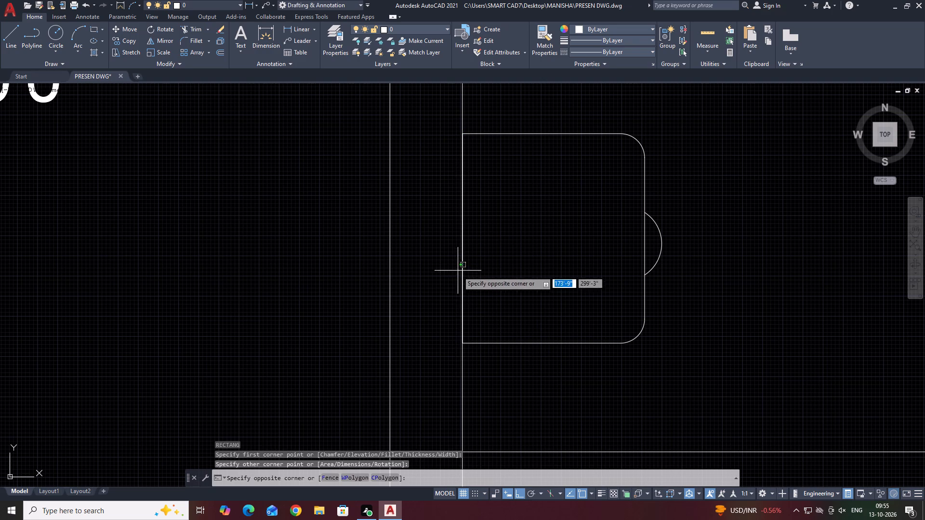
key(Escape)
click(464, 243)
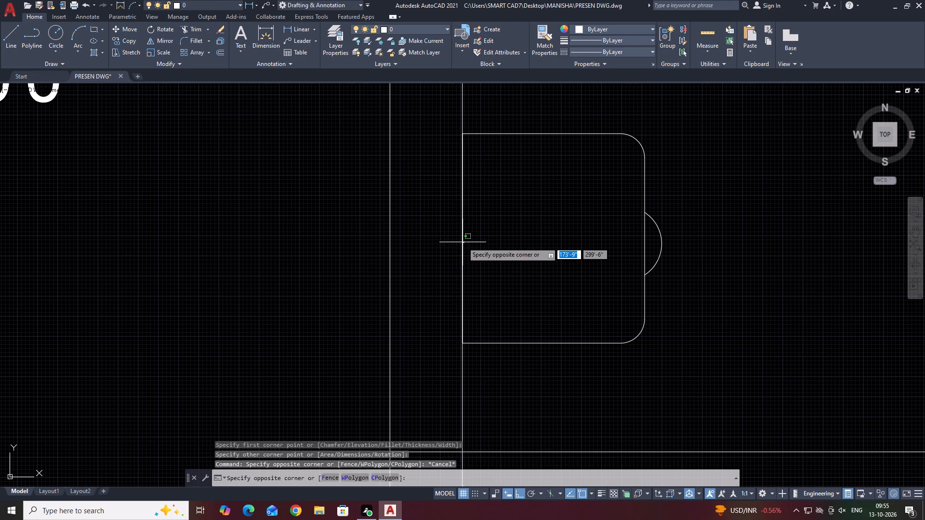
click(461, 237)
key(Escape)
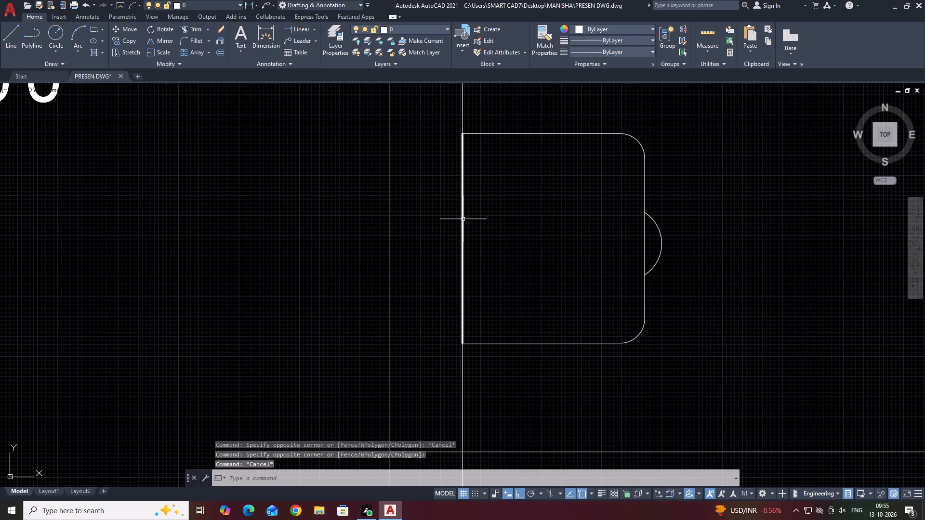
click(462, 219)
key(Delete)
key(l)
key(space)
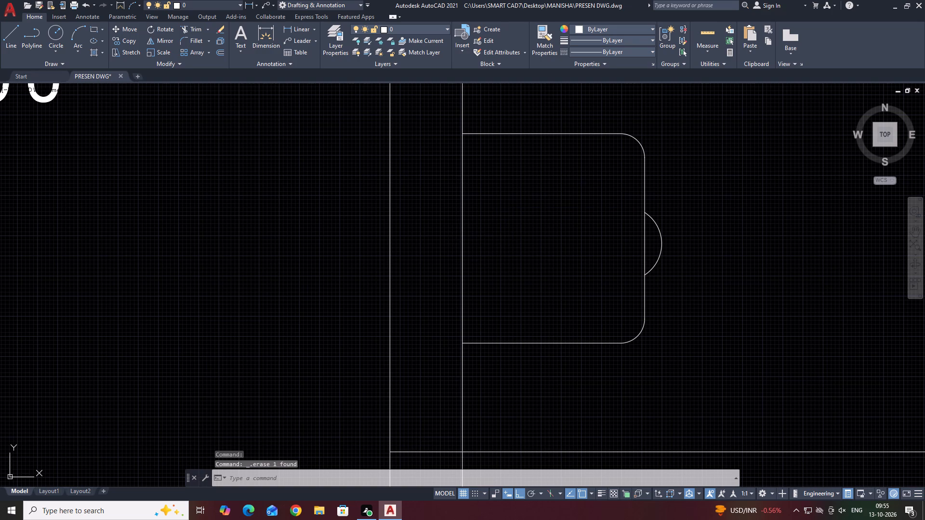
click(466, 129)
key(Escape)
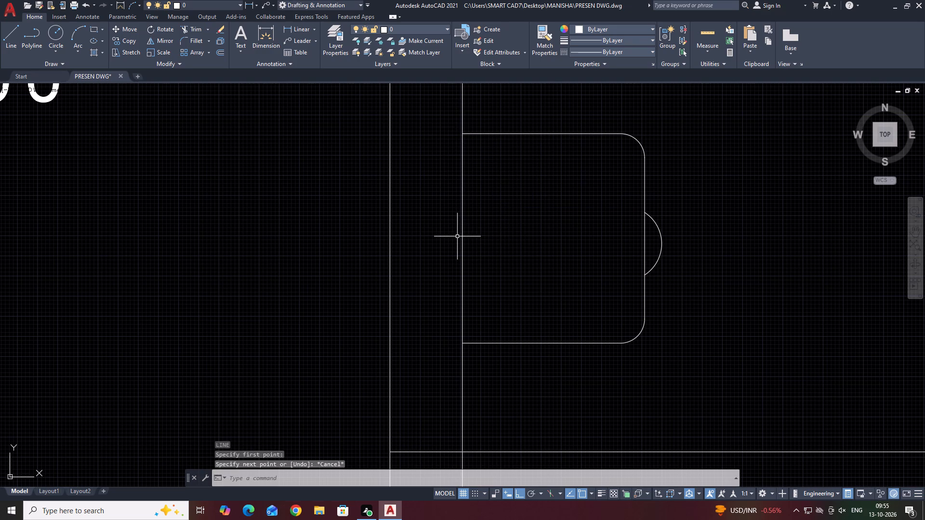
Draw a line along the wall joining the fixture outline's upper and lower back corners.
key(space)
click(462, 132)
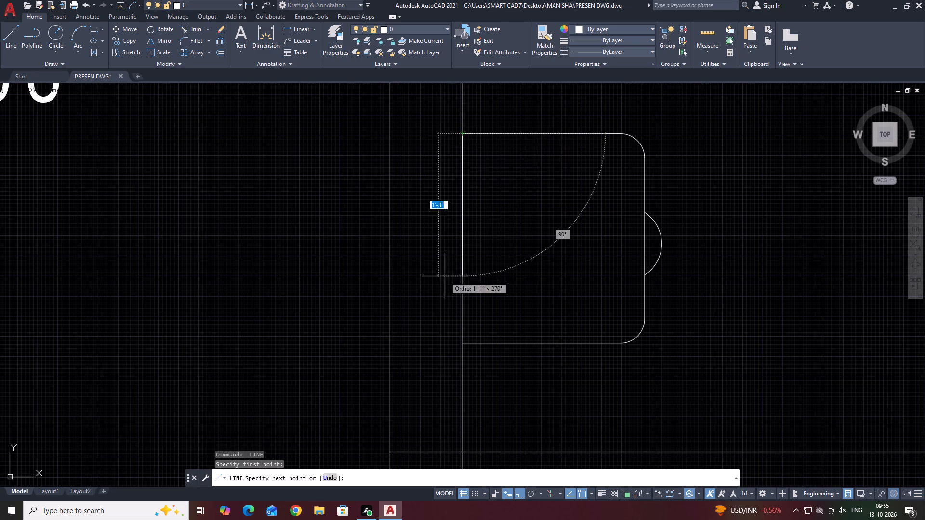
click(461, 342)
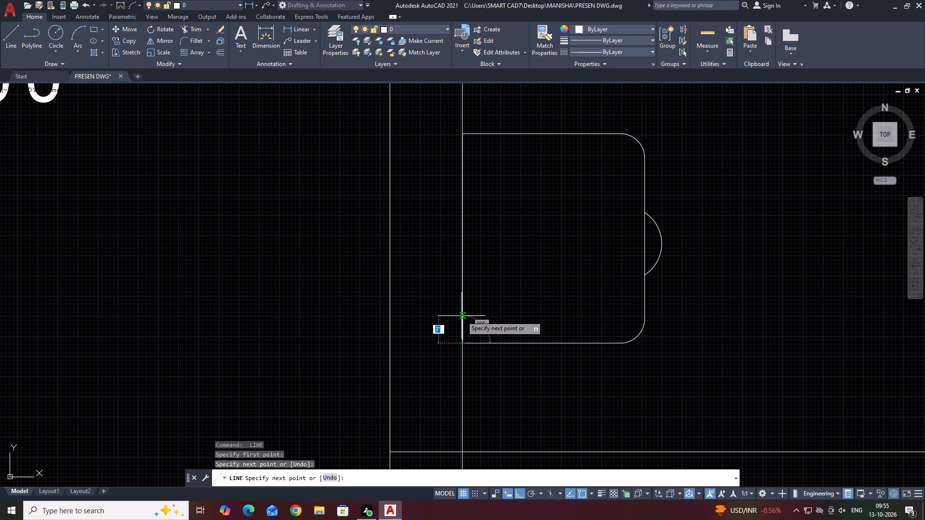
key(space)
Draw a small rectangle about 6" by 1" extending inward from the middle part of the fixture's back edge.
middle_drag(482, 308, 496, 339)
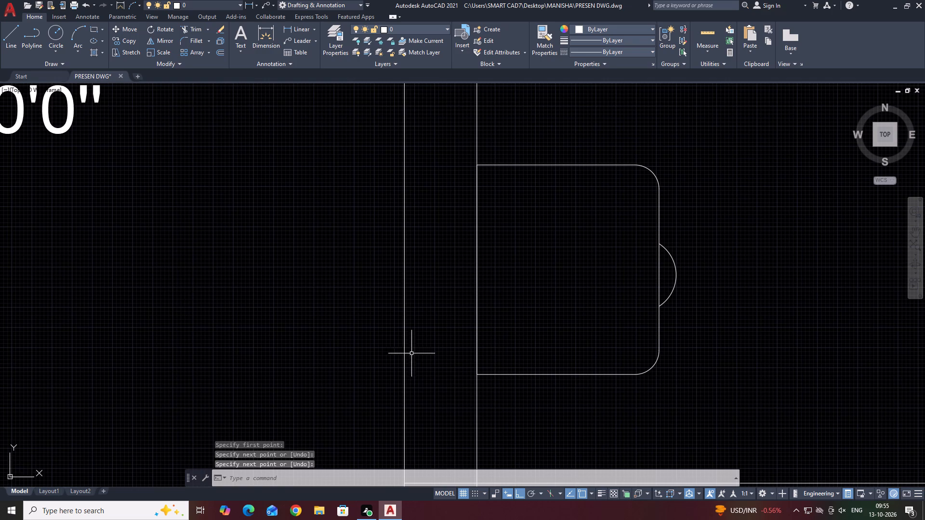
text(REC)
key(space)
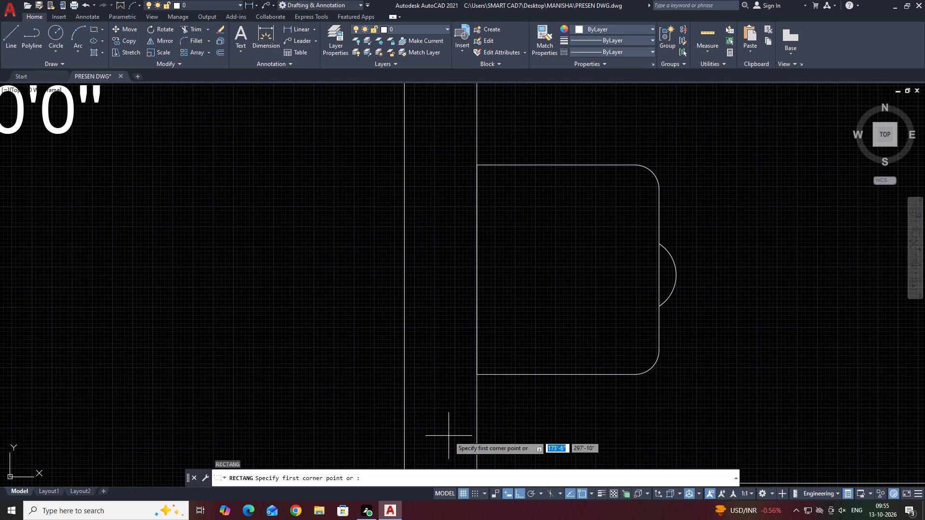
click(476, 257)
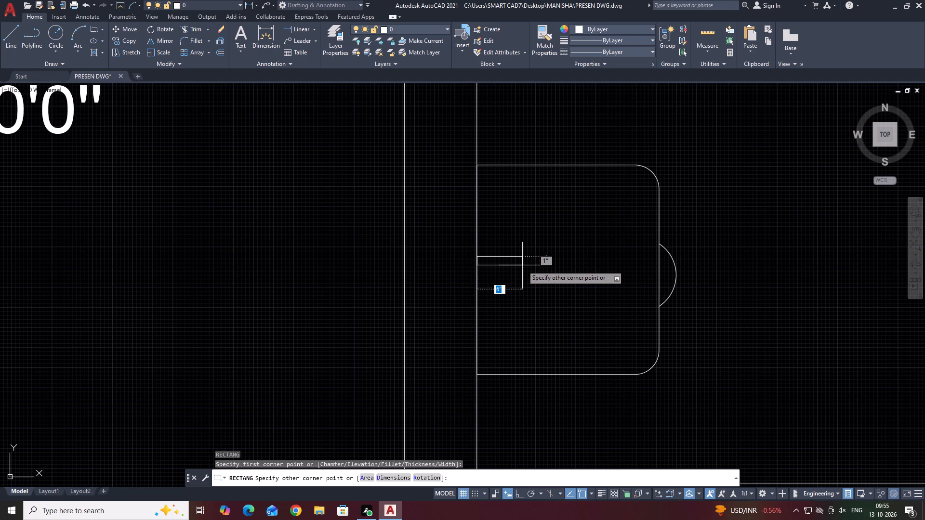
click(524, 267)
Move the small rectangle down along the wall by half its width, taking its back-edge midpoint as base point.
scroll(519, 267, up, 3)
click(518, 267)
text(M)
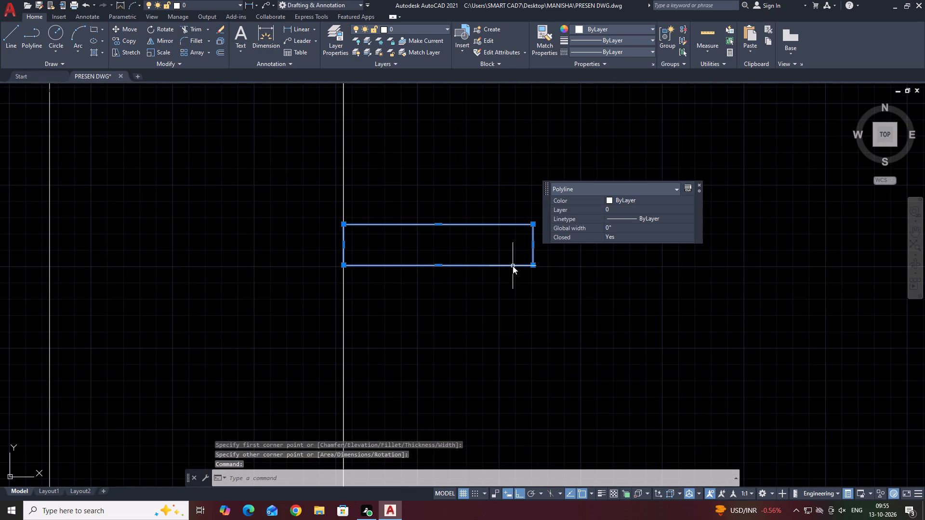
key(space)
click(342, 243)
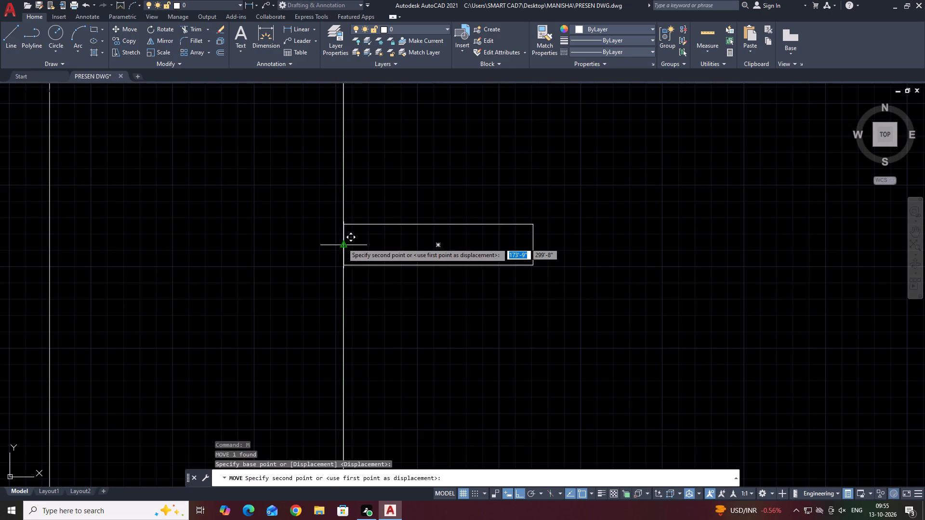
scroll(344, 261, down, 2)
click(343, 262)
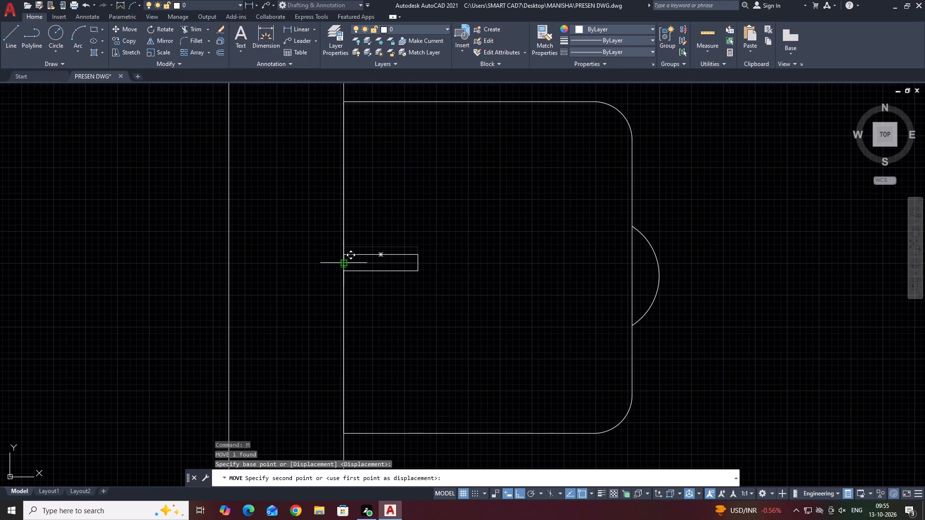
Stretch the small rectangle's free end about 1" further into the fixture, away from the wall.
scroll(464, 260, down, 3)
middle_drag(515, 255, 487, 272)
scroll(424, 282, up, 4)
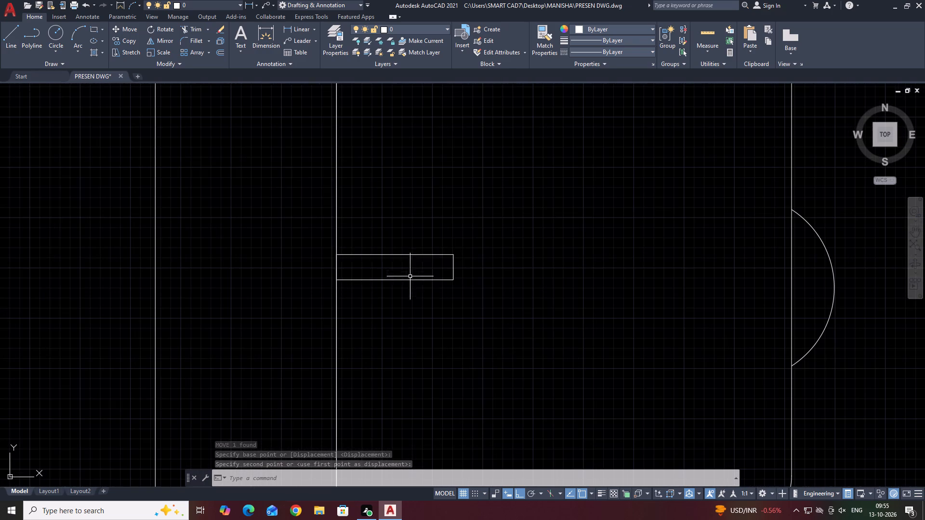
click(455, 262)
click(439, 255)
click(454, 264)
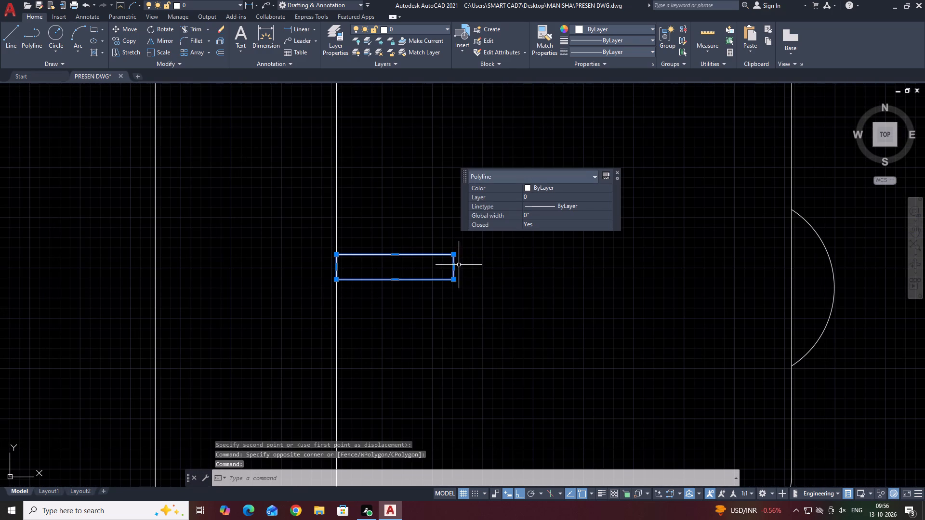
click(481, 265)
click(480, 266)
click(479, 282)
click(463, 268)
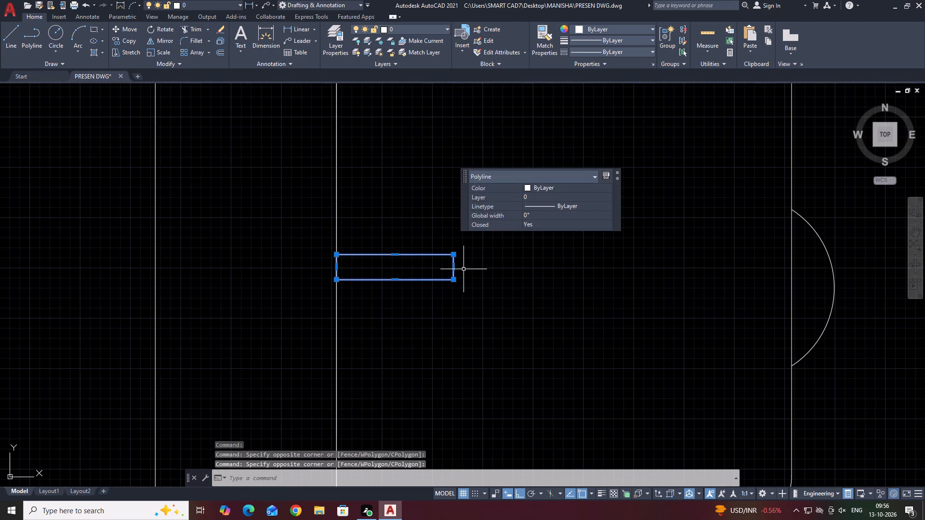
click(452, 264)
click(455, 268)
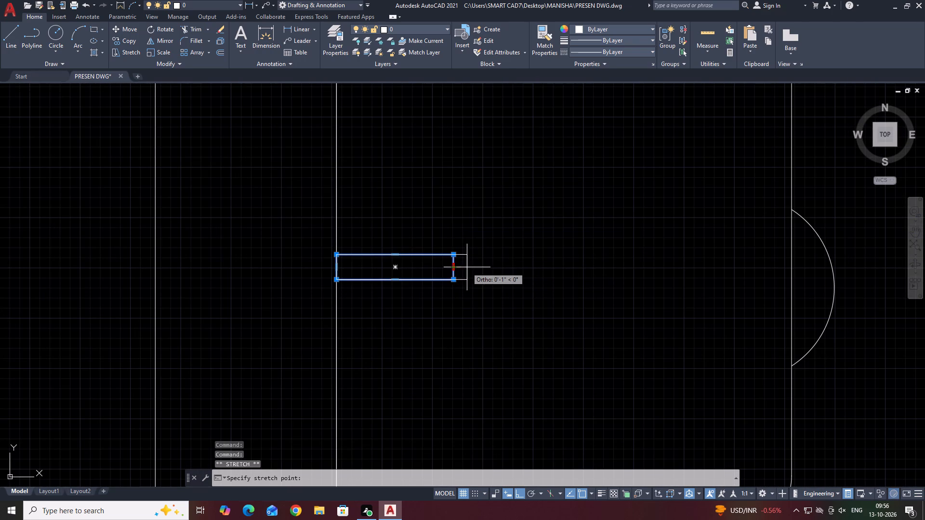
click(467, 267)
key(space)
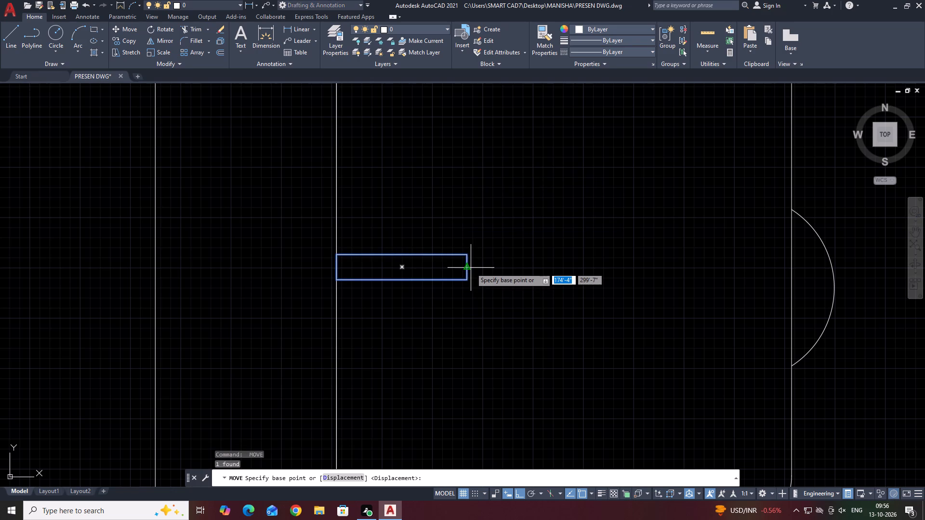
key(Escape)
Draw a three-point arc from the small rectangle's upper free corner up to the fixture outline's upper edge.
scroll(468, 259, down, 3)
middle_drag(562, 267, 543, 294)
middle_drag(543, 294, 541, 296)
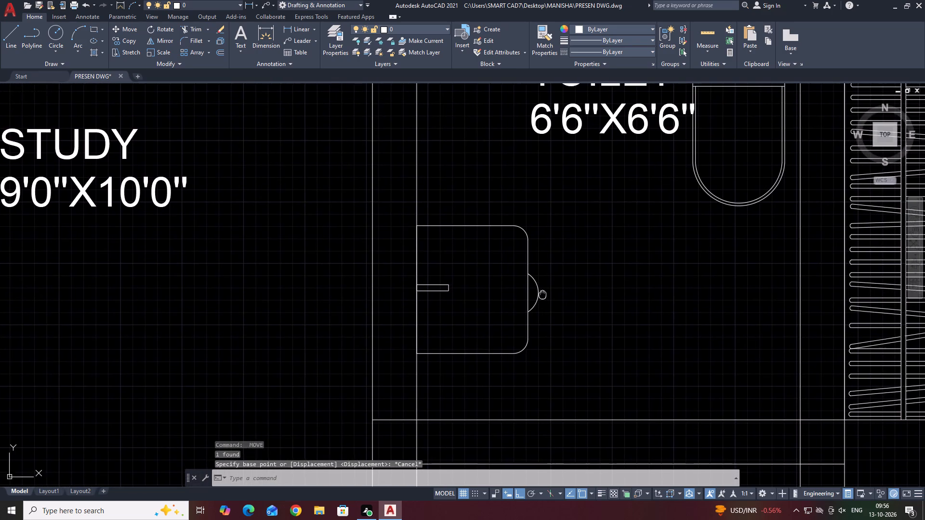
middle_drag(541, 296, 521, 306)
scroll(521, 306, down, 2)
middle_drag(515, 302, 505, 310)
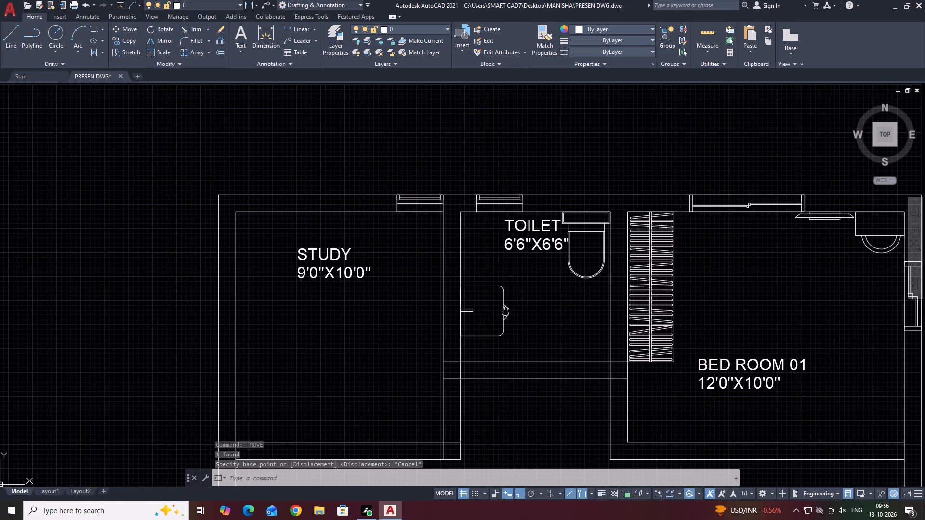
middle_drag(505, 310, 497, 303)
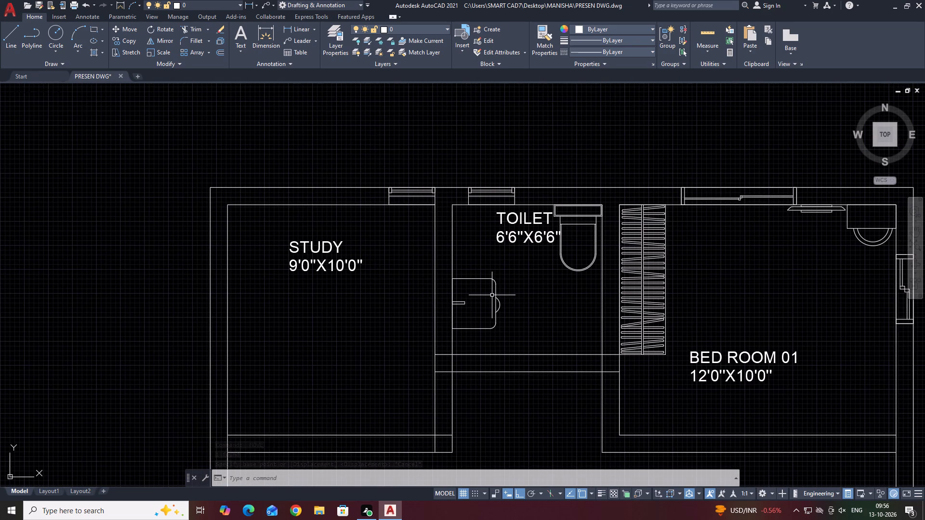
text(A)
key(space)
scroll(487, 287, up, 2)
scroll(417, 315, up, 4)
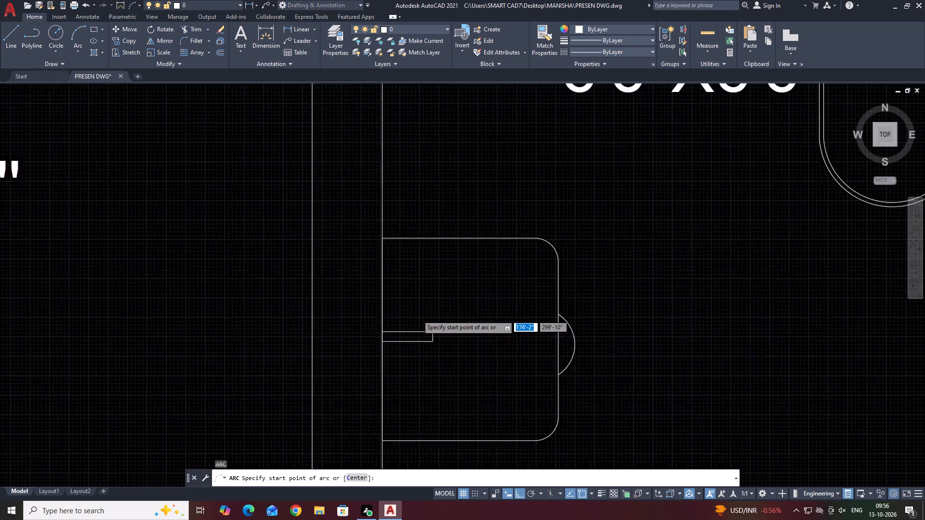
click(452, 357)
scroll(480, 267, down, 2)
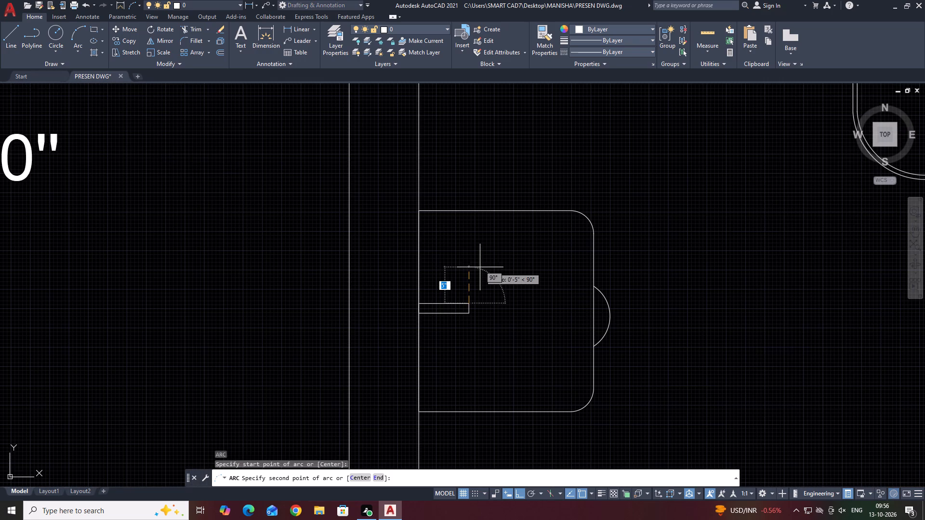
key(F8)
middle_drag(511, 288, 422, 279)
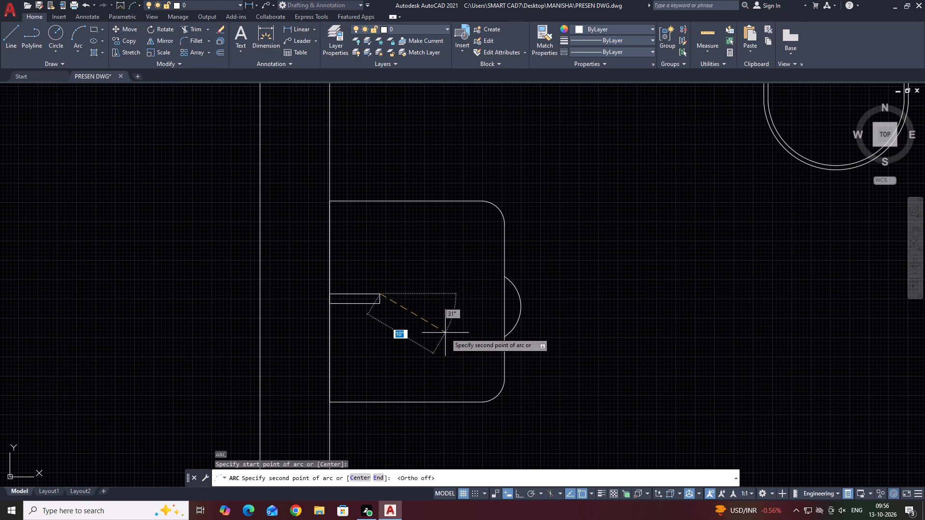
click(398, 232)
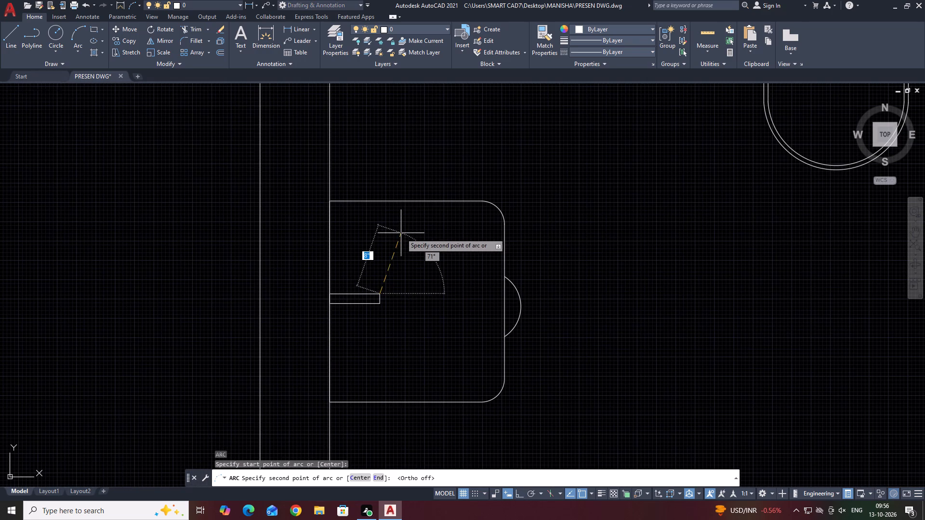
click(406, 200)
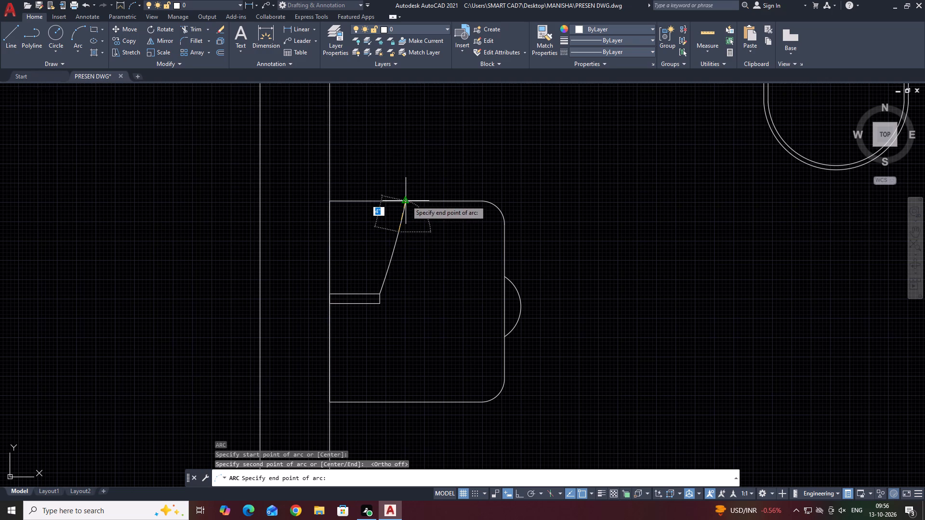
Reshape the arc to bow towards the wall at about 11" radius, shifting its upper end slightly along the fixture's upper edge away from the wall.
click(399, 238)
click(393, 234)
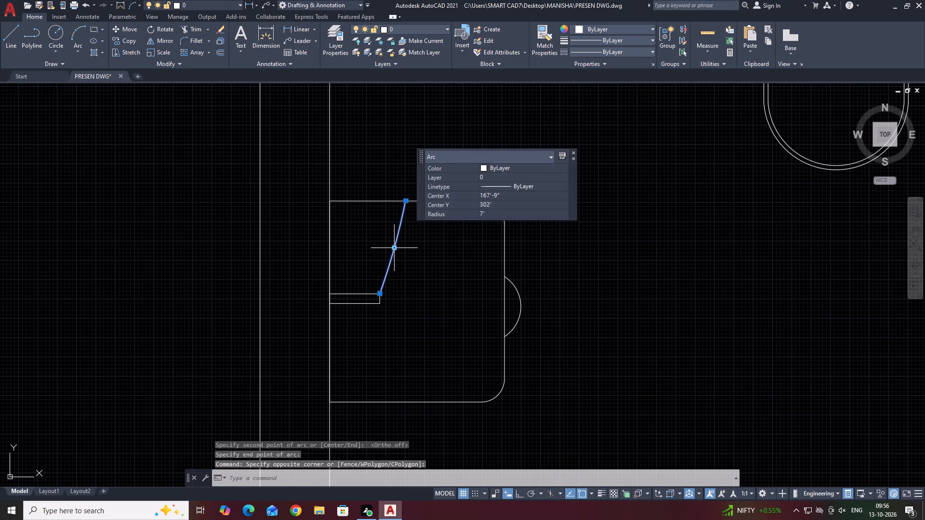
click(392, 249)
click(376, 247)
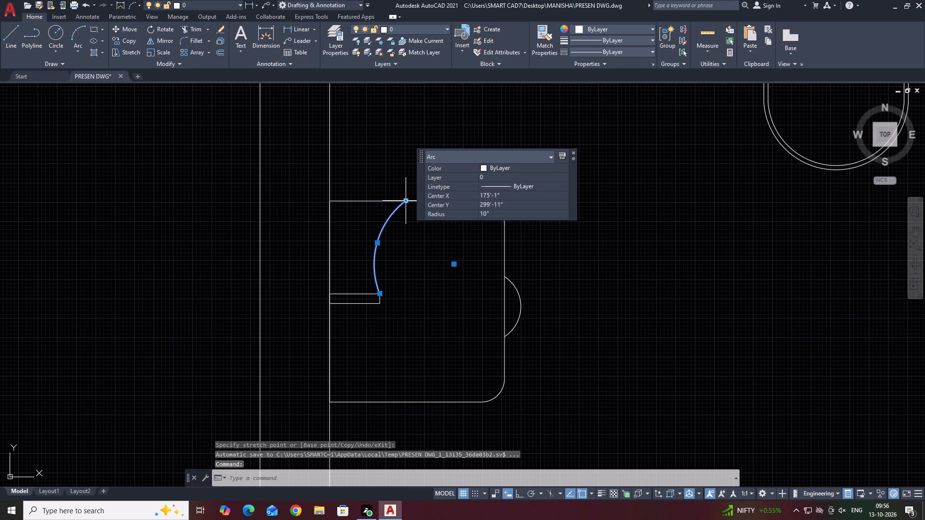
click(404, 200)
click(419, 200)
middle_drag(374, 222, 322, 188)
click(327, 203)
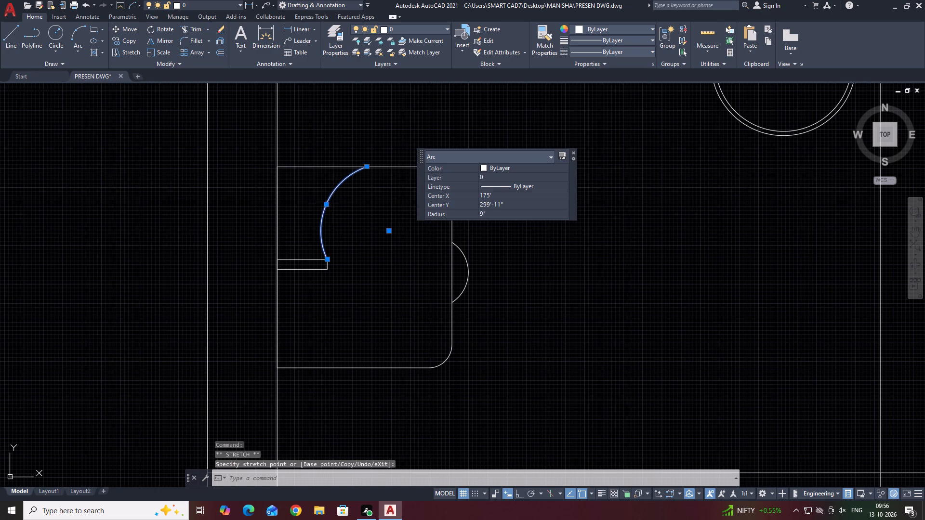
click(333, 206)
scroll(357, 174, up, 2)
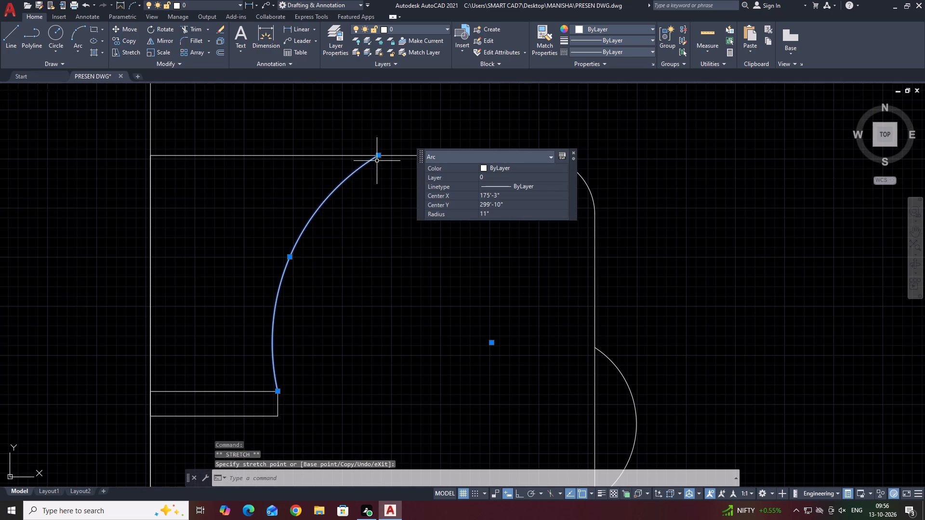
Draw a matching arc from near the small rectangle's lower free corner to the fixture outline's lower edge, bowing towards the wall.
key(space)
scroll(374, 169, down, 2)
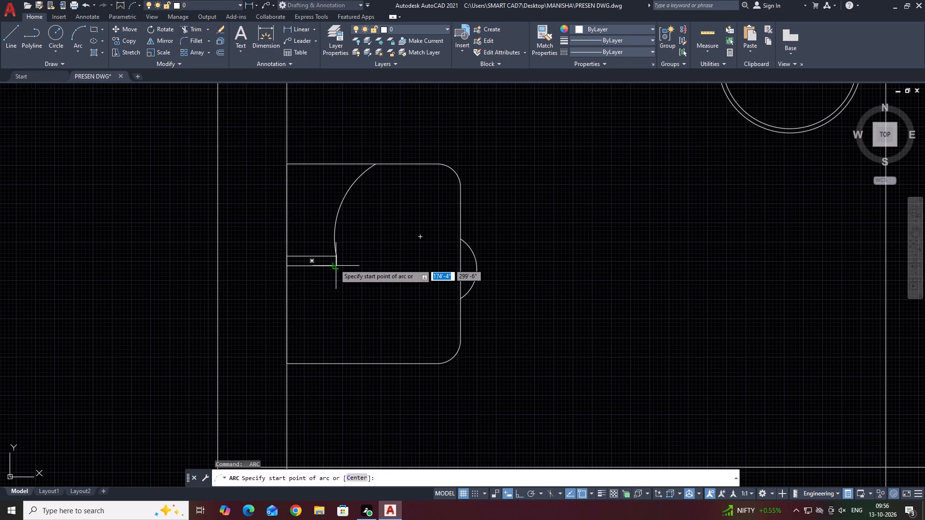
click(336, 263)
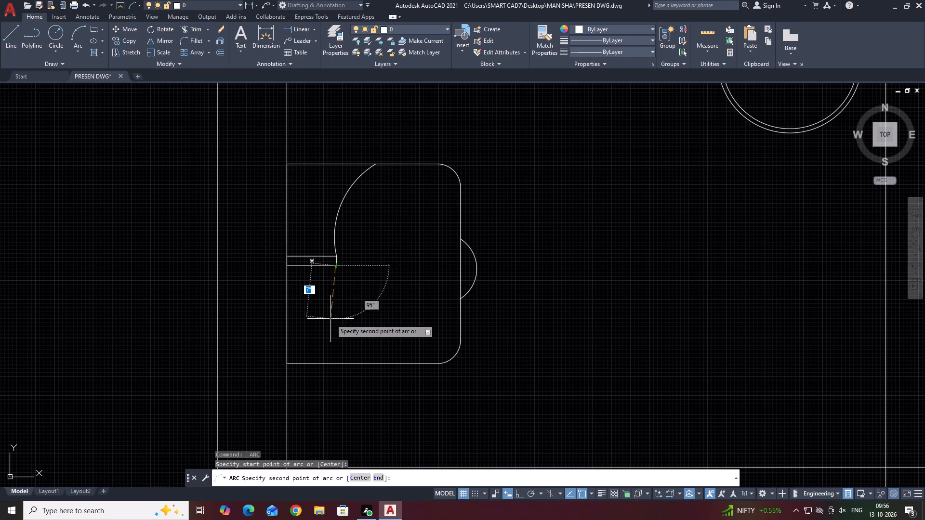
click(332, 320)
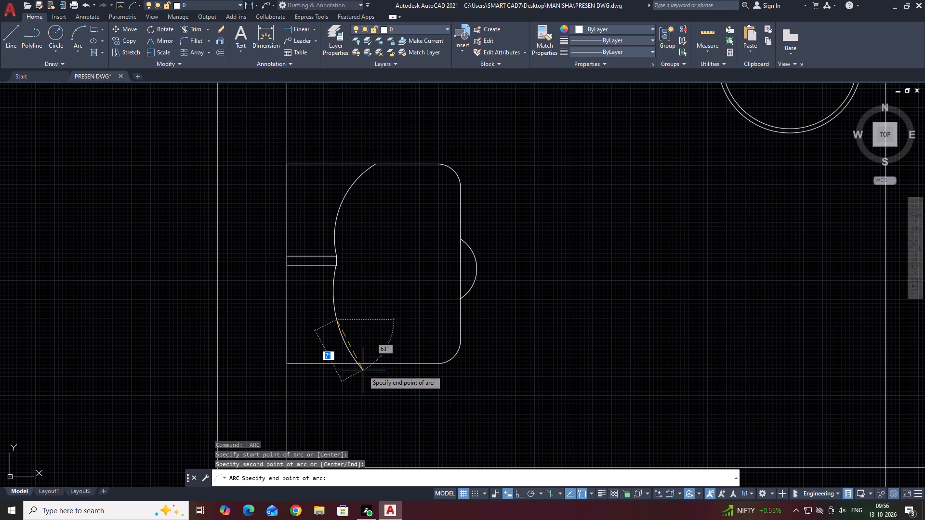
click(361, 360)
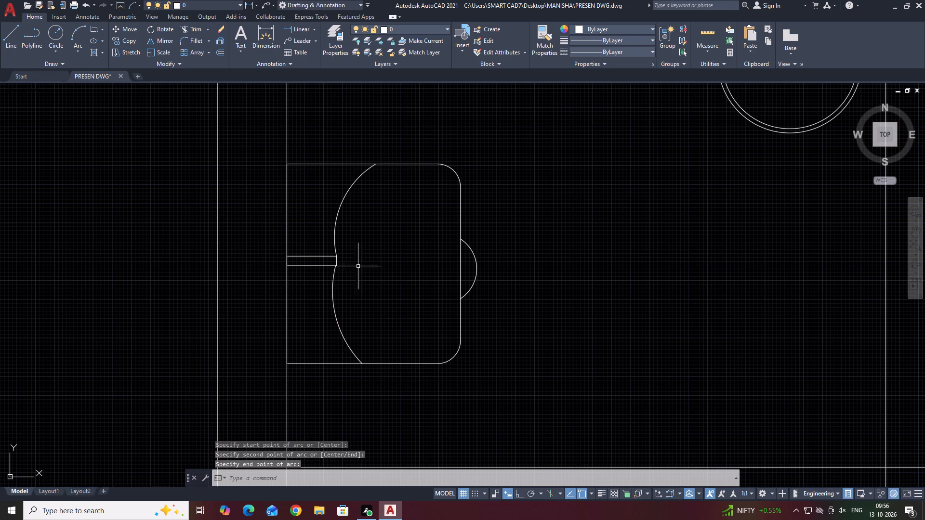
Move the lower arc so that its upper end meets the small rectangle's lower free corner.
middle_drag(357, 244, 398, 295)
scroll(380, 326, up, 3)
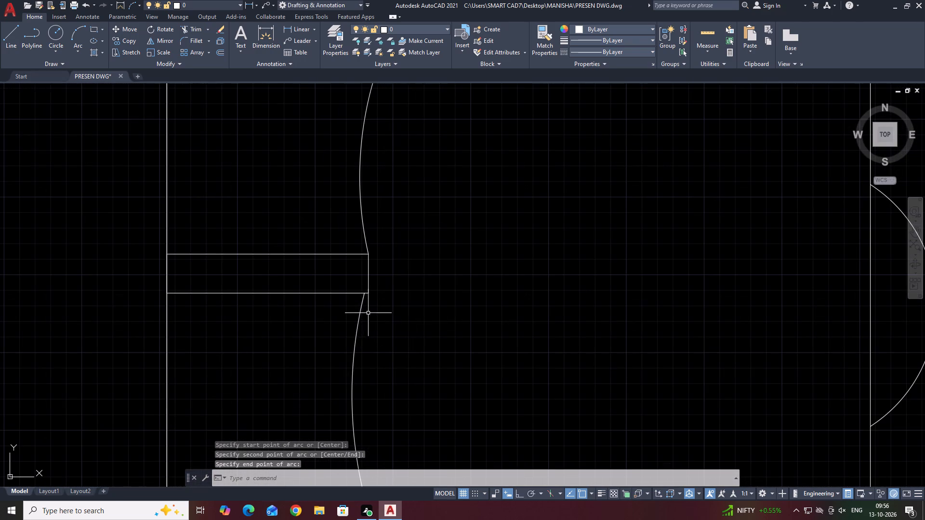
click(365, 308)
click(340, 314)
key(m)
key(space)
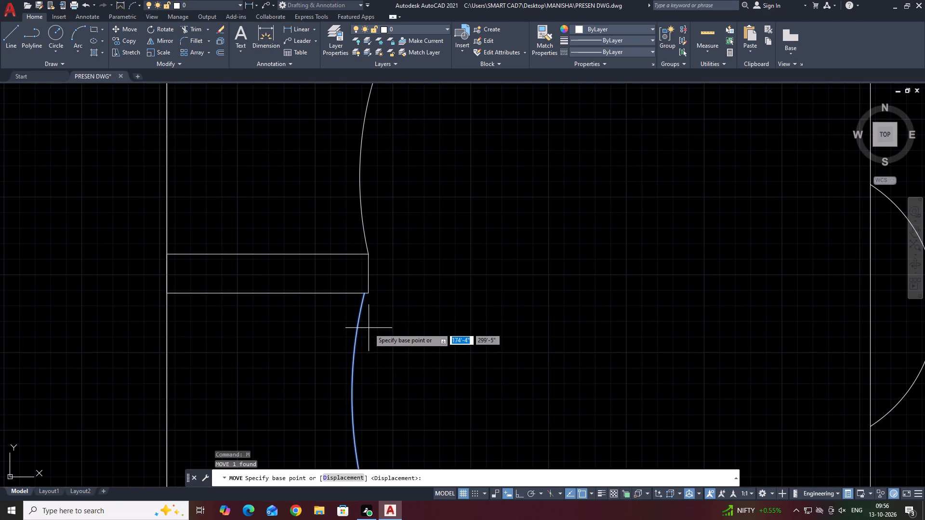
scroll(365, 288, up, 3)
click(358, 323)
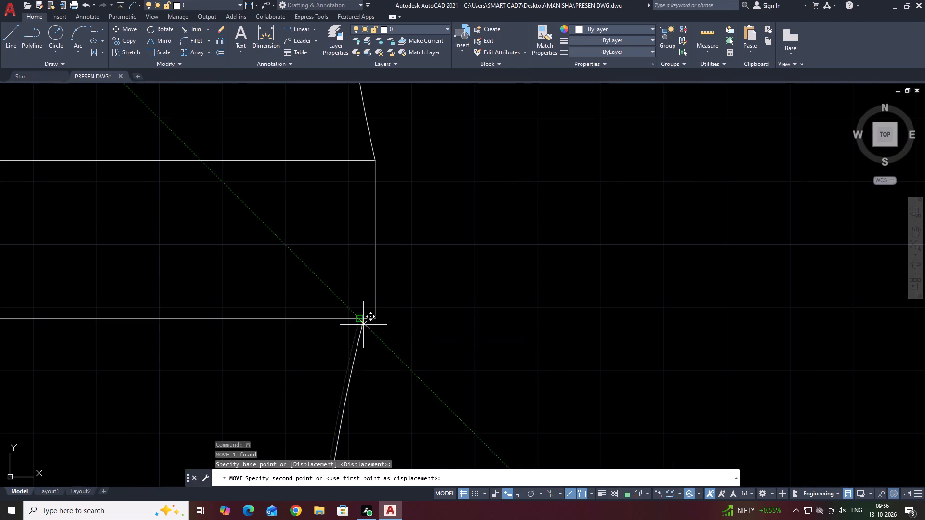
click(374, 320)
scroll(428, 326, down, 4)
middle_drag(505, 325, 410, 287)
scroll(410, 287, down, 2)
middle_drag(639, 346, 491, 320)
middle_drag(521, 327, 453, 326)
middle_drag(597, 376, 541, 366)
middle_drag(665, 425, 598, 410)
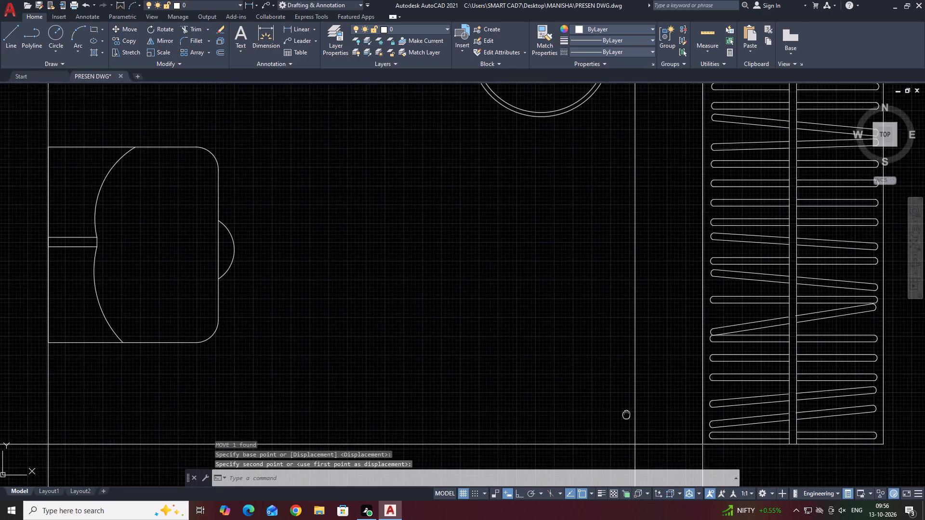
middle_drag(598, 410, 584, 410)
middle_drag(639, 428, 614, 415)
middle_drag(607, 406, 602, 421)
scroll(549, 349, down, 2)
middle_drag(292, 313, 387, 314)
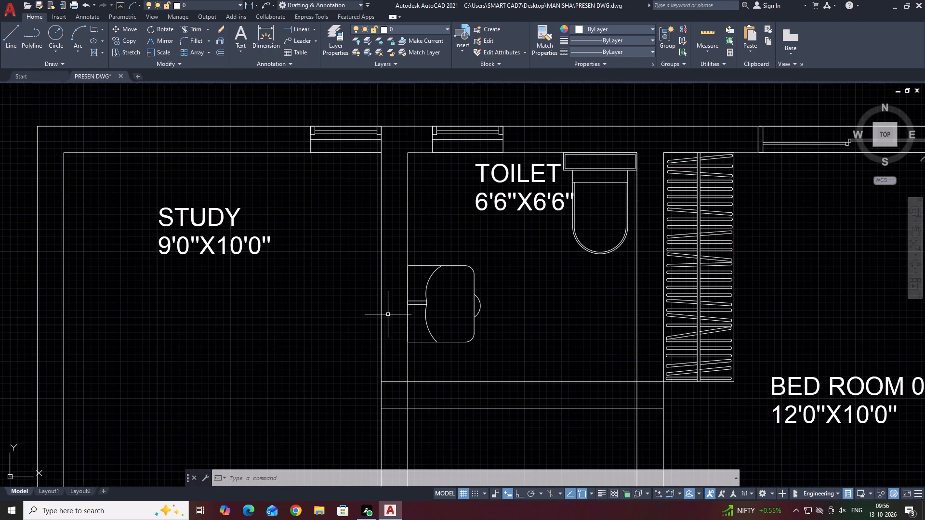
Trim the part of the fixture's front edge that runs across the small bulging arc.
text(TR)
key(space)
scroll(451, 310, up, 2)
click(503, 299)
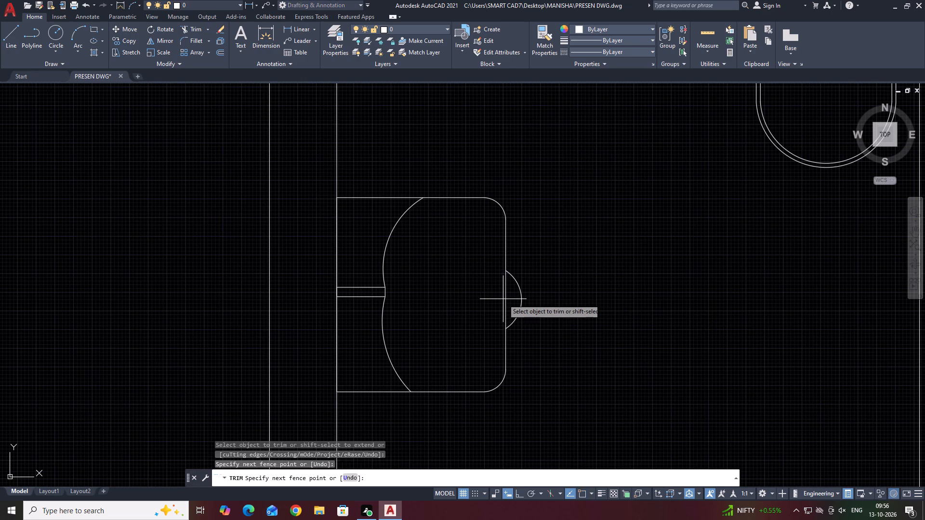
click(508, 303)
key(space)
Draw a small circle of about 1" radius inside the fixture, level with the middle of the small rectangle's free end.
middle_drag(508, 303, 512, 311)
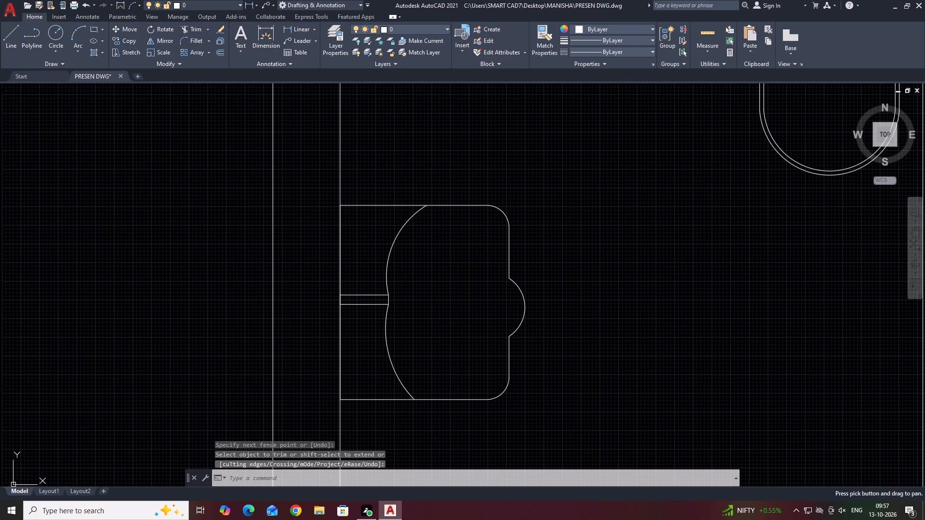
middle_drag(414, 361, 460, 370)
key(c)
key(space)
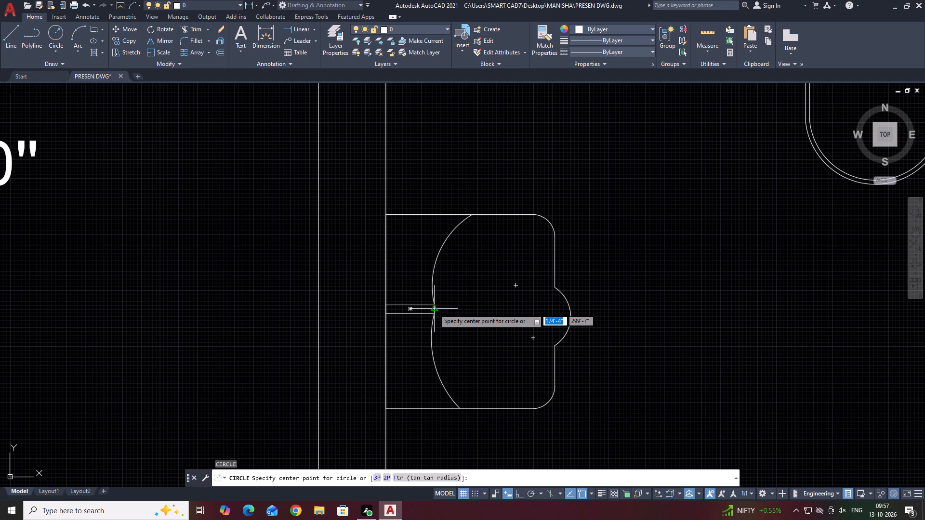
click(507, 311)
click(511, 309)
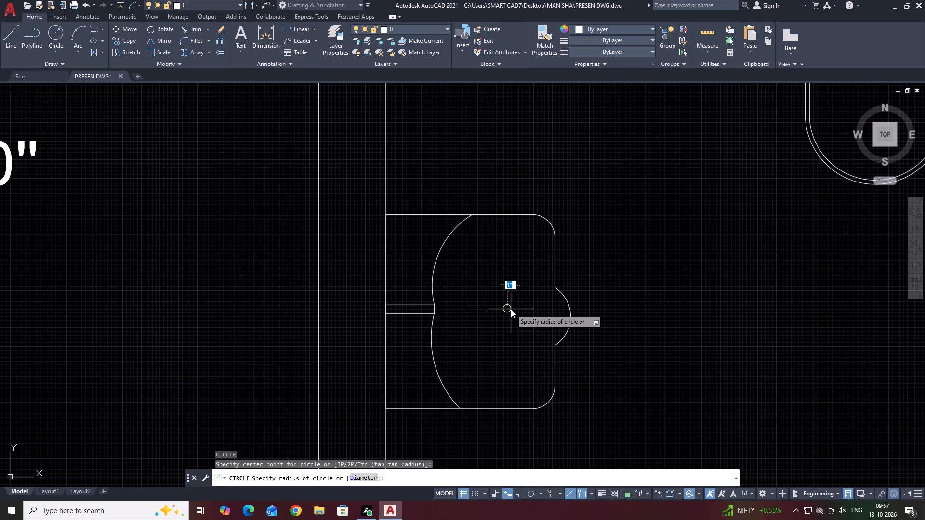
Draw a circle of about 1" radius in the open toilet floor area above the fixture.
middle_drag(605, 302, 532, 284)
scroll(522, 297, down, 2)
middle_drag(592, 303, 528, 278)
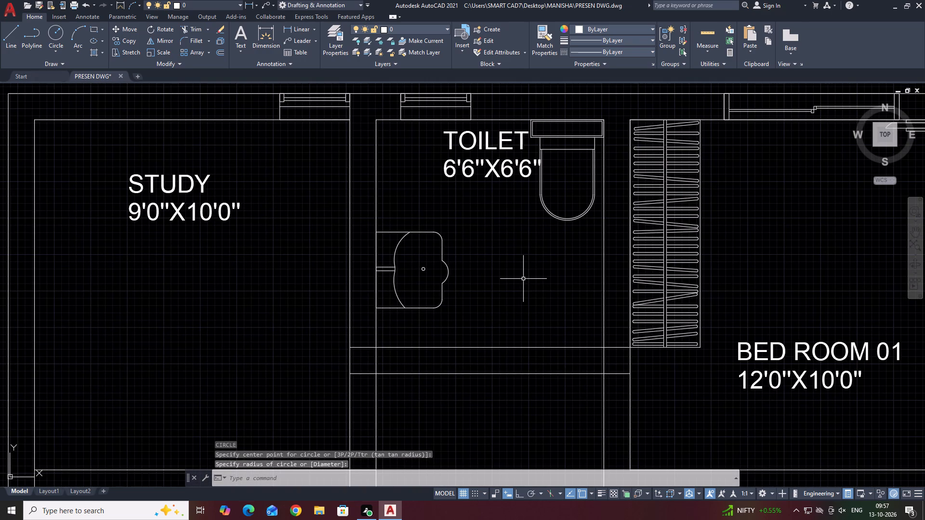
middle_drag(452, 249, 453, 271)
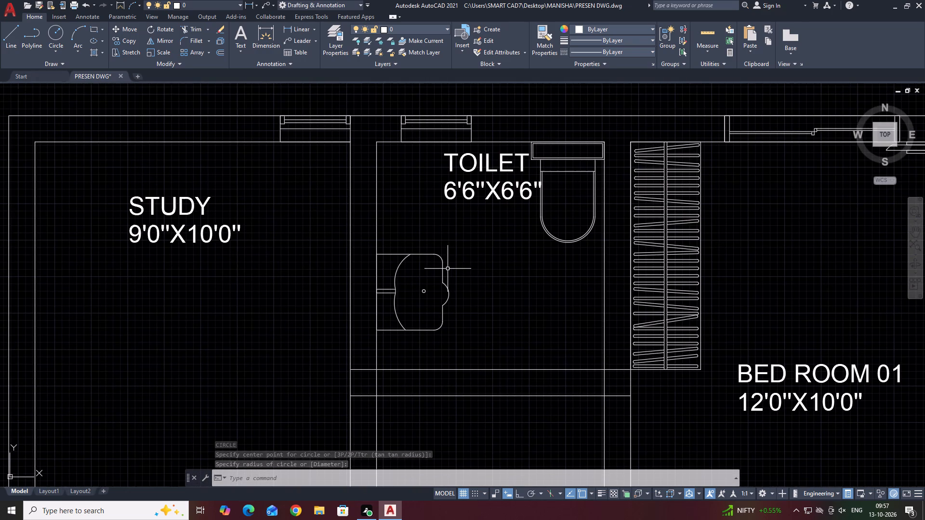
text(C)
key(space)
scroll(415, 223, up, 3)
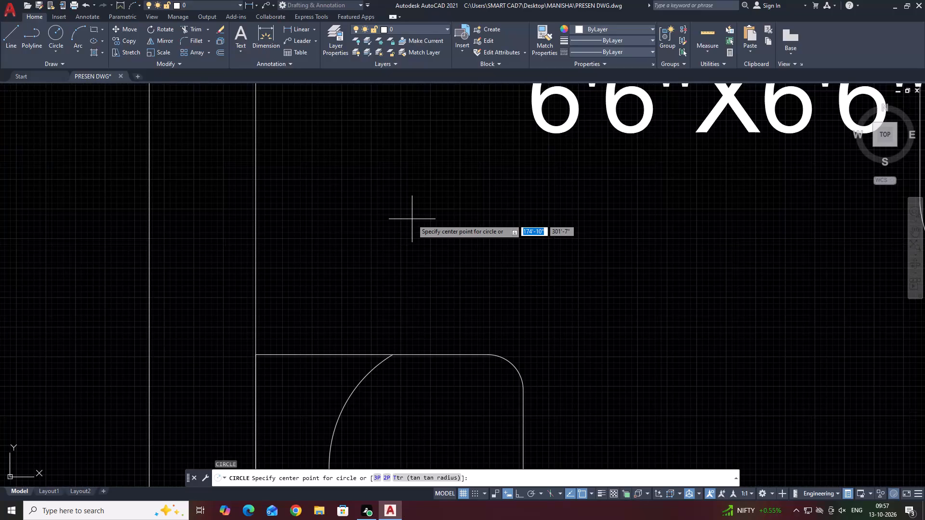
click(394, 183)
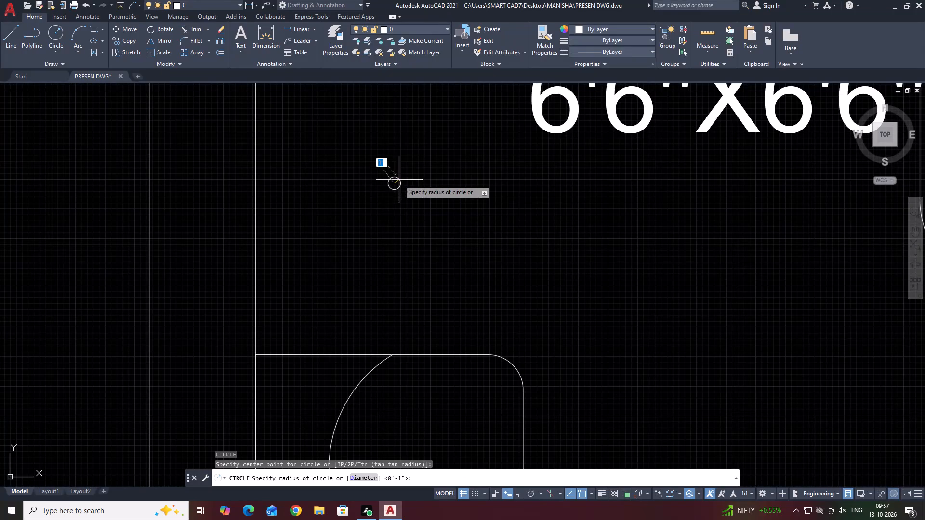
click(403, 172)
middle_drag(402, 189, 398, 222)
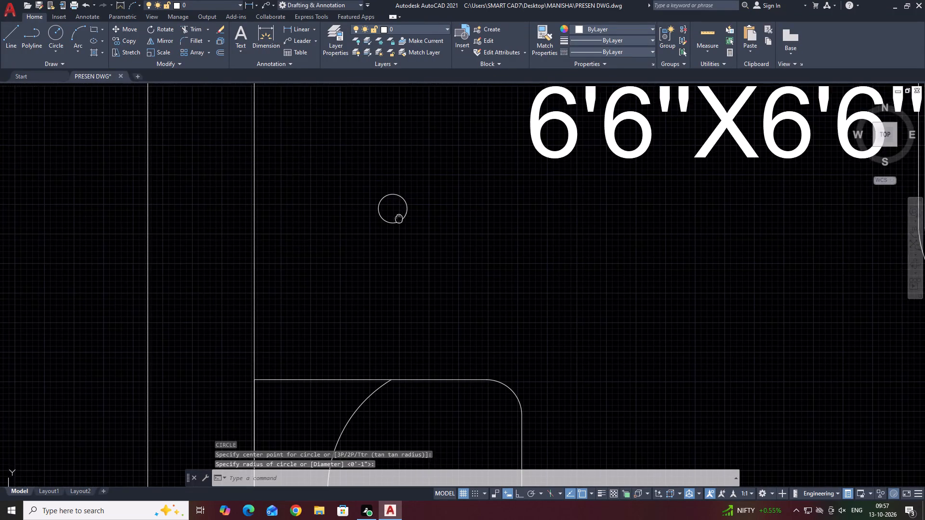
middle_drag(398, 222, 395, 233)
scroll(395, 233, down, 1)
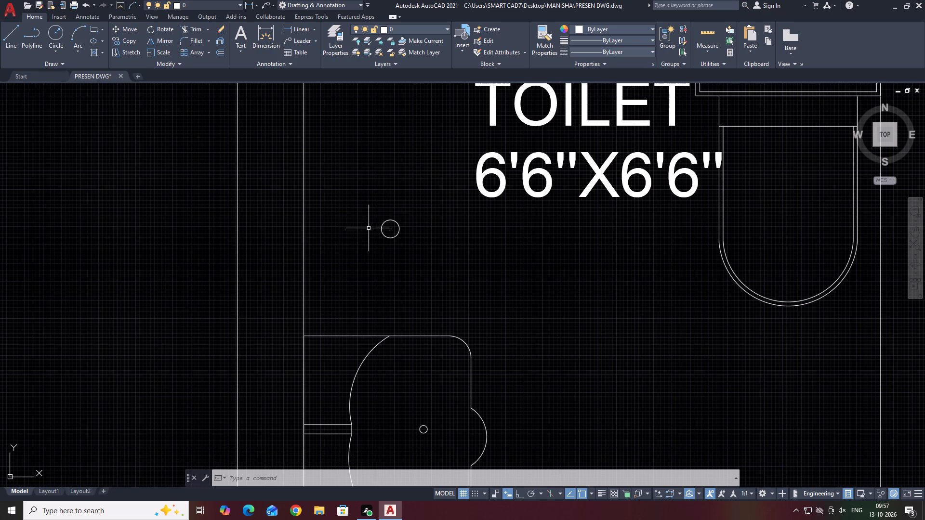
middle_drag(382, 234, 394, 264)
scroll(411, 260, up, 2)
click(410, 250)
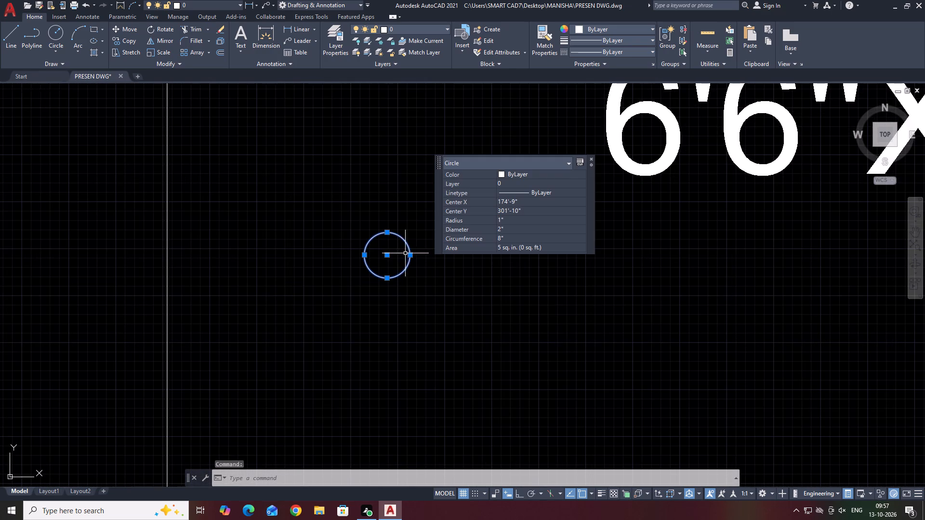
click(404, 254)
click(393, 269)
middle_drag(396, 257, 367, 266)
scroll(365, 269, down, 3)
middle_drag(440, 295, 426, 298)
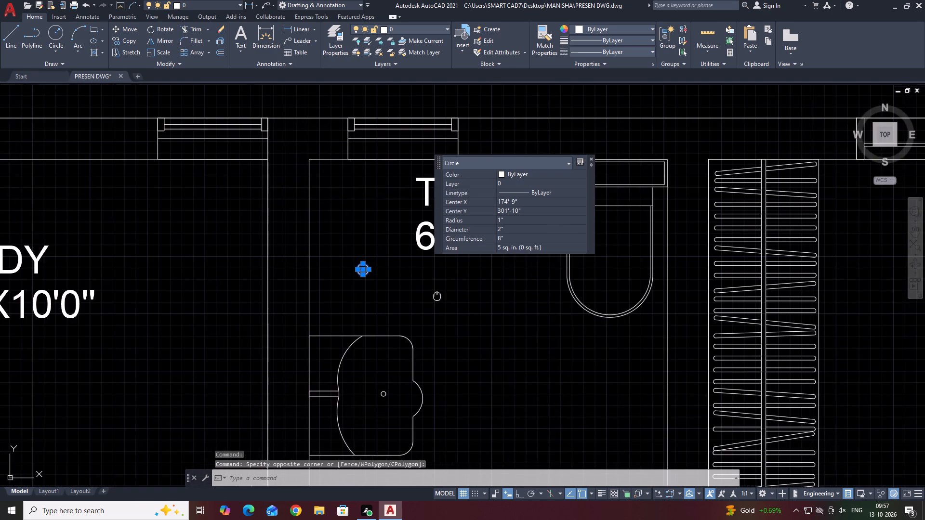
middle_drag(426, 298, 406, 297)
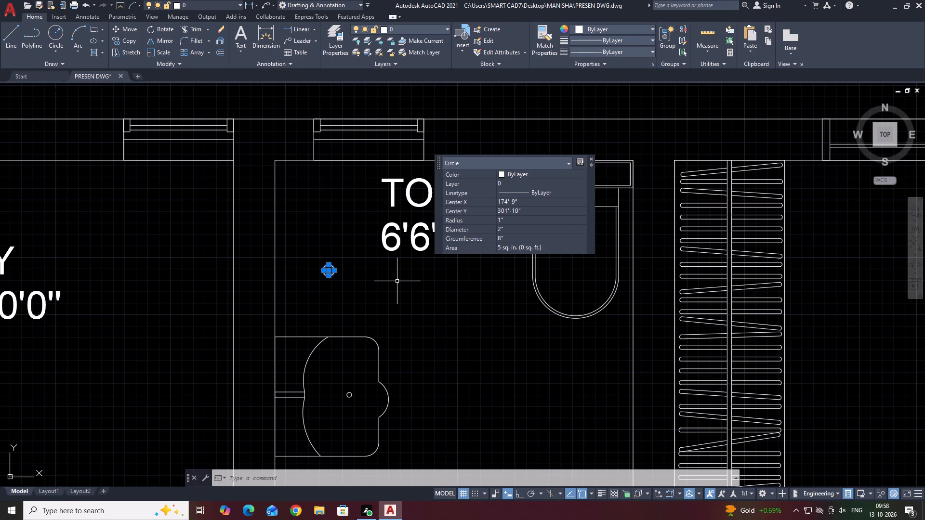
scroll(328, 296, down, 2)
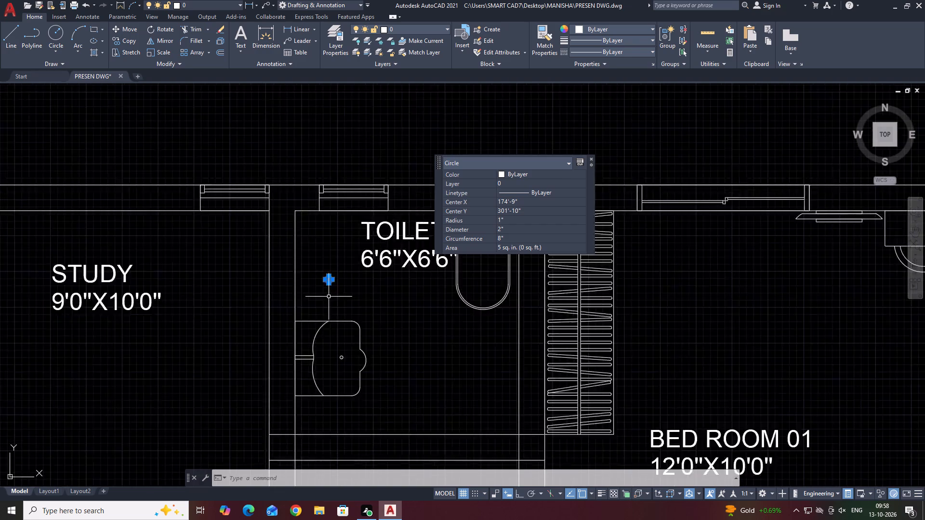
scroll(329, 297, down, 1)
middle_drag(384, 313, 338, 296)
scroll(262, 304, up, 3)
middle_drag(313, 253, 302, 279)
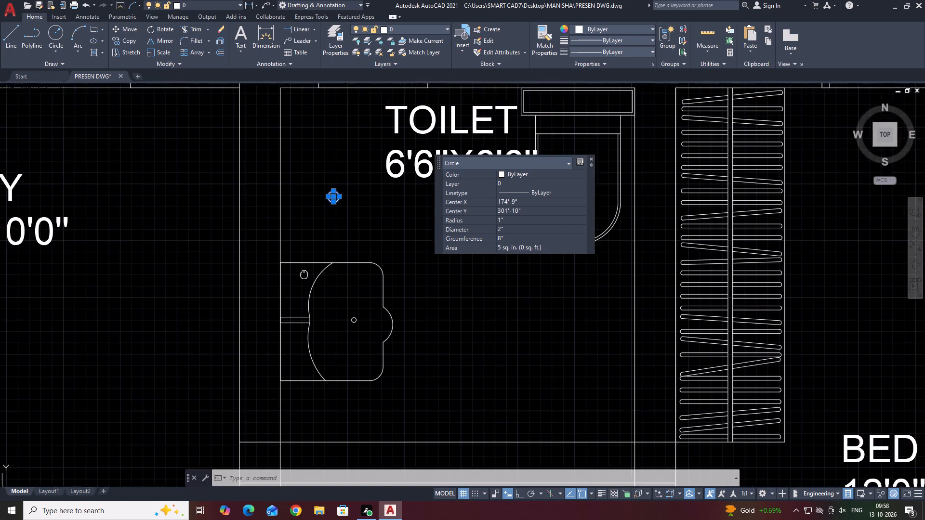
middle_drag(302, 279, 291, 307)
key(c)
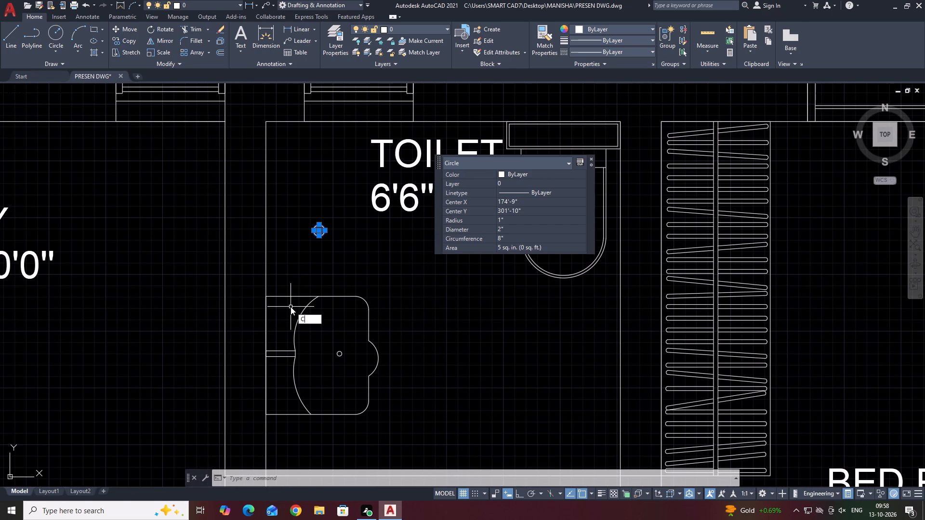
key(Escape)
Scale the circle above the washbasin up about its centre to a little more than twice its size.
scroll(327, 225, up, 1)
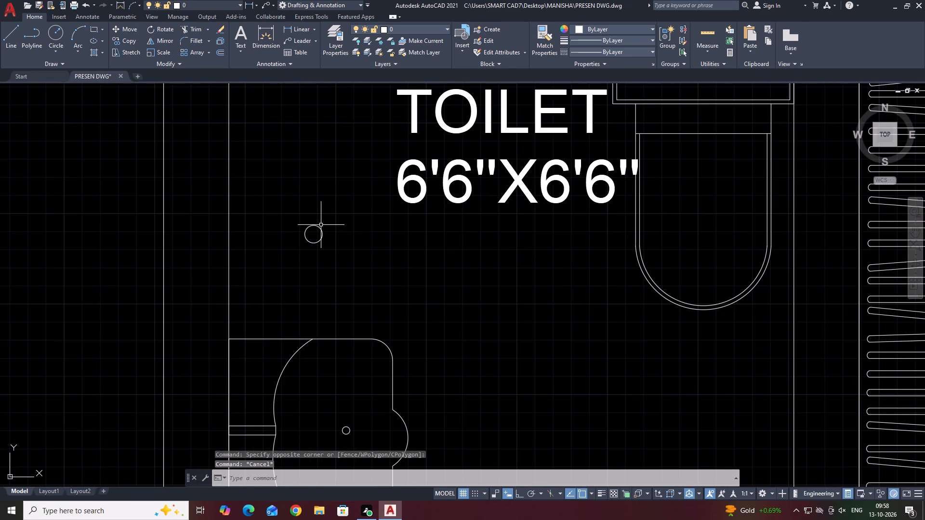
text(SC)
key(space)
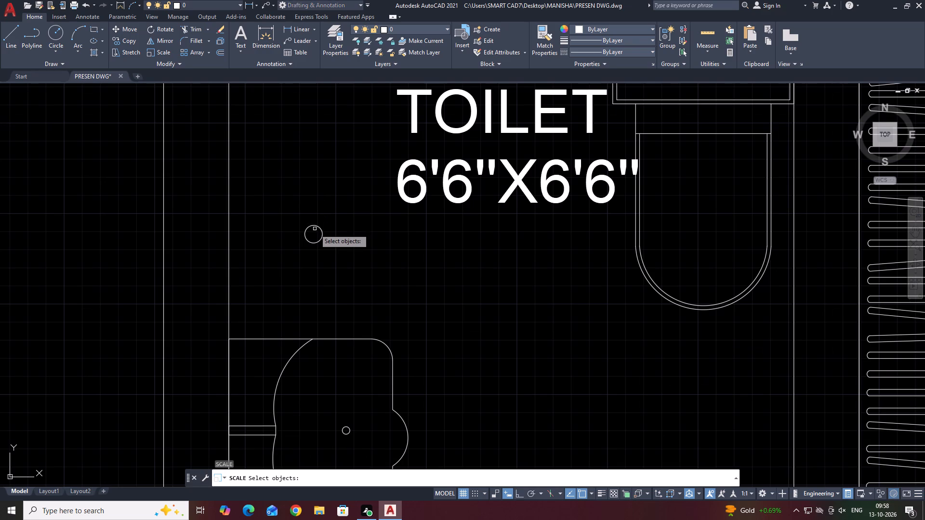
click(318, 226)
right_click(318, 226)
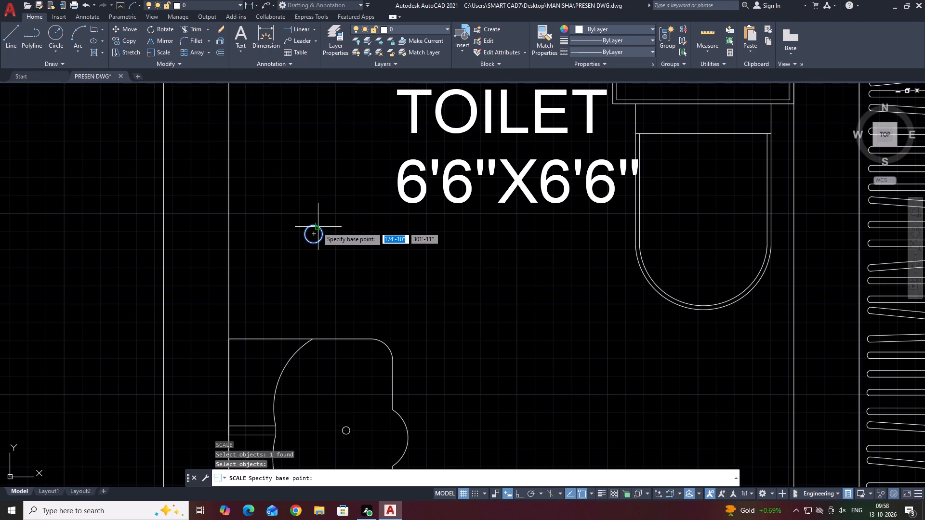
click(314, 234)
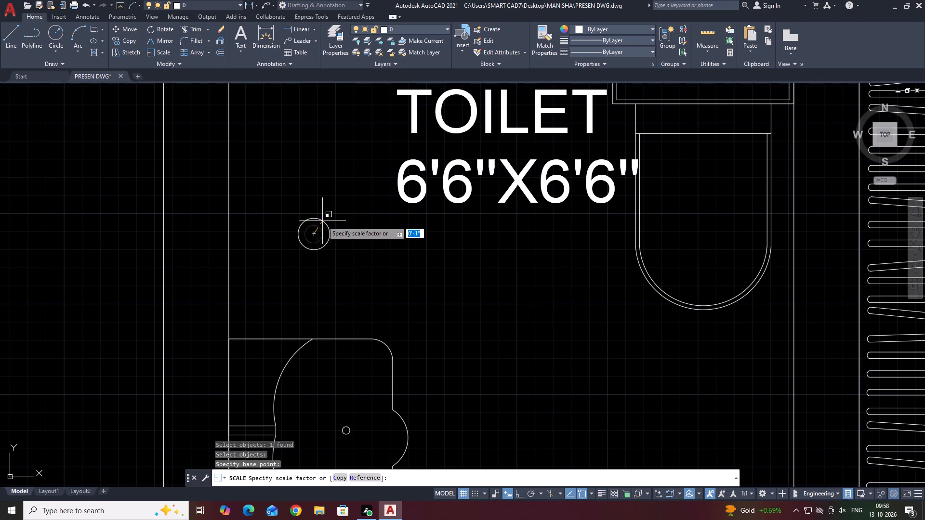
click(326, 217)
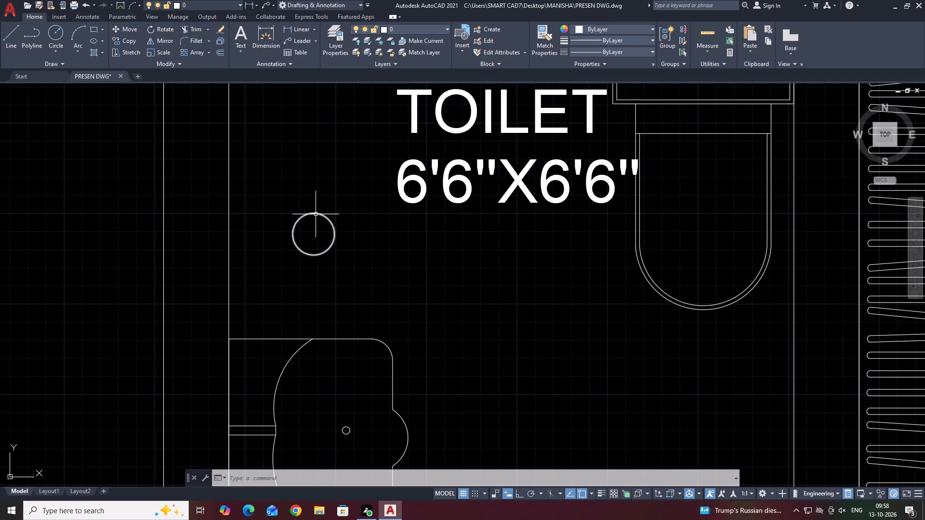
Draw a shallow, slightly upward-bowed three-point arc from the enlarged circle's centre to the toilet's wall line beside it.
middle_drag(373, 235, 305, 254)
scroll(304, 254, down, 1)
middle_drag(338, 259, 321, 267)
scroll(323, 266, down, 1)
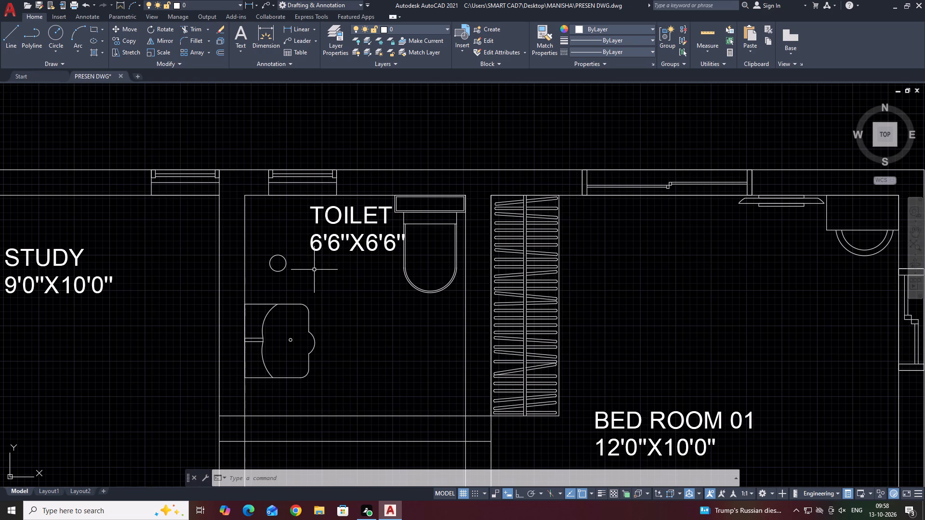
middle_drag(377, 305, 394, 310)
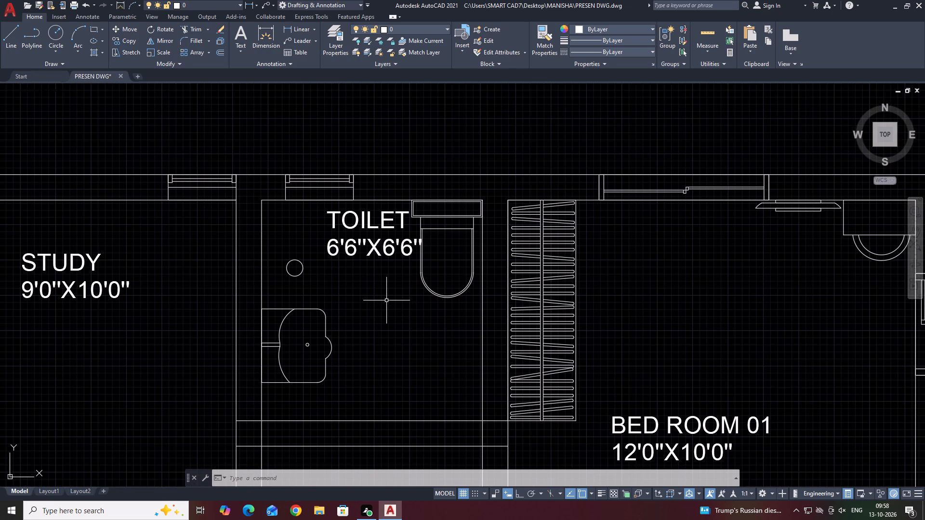
middle_drag(468, 334, 406, 324)
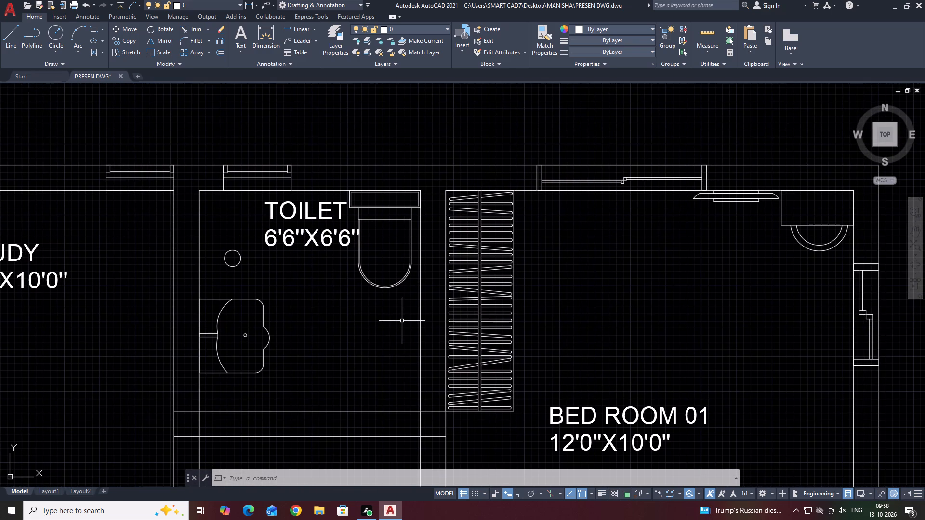
middle_drag(203, 262, 304, 269)
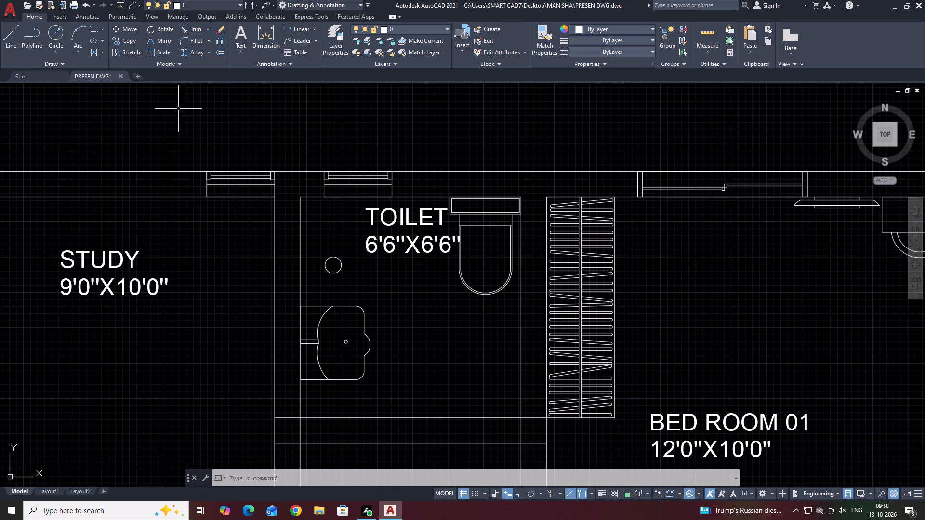
click(74, 35)
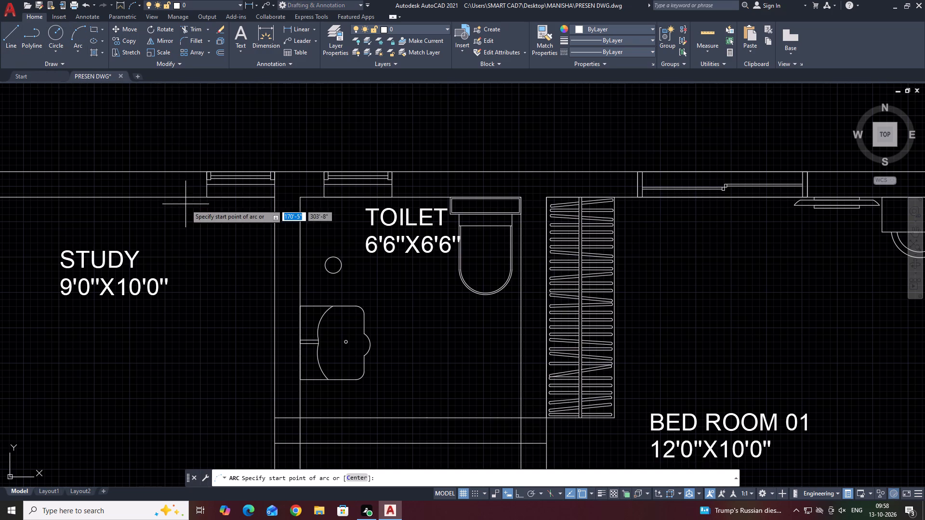
scroll(324, 254, up, 4)
click(375, 324)
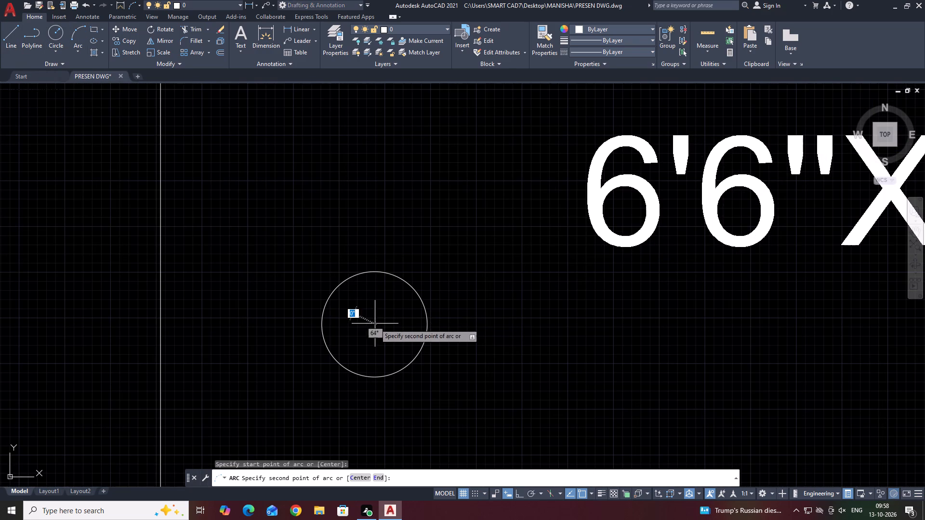
scroll(276, 316, up, 2)
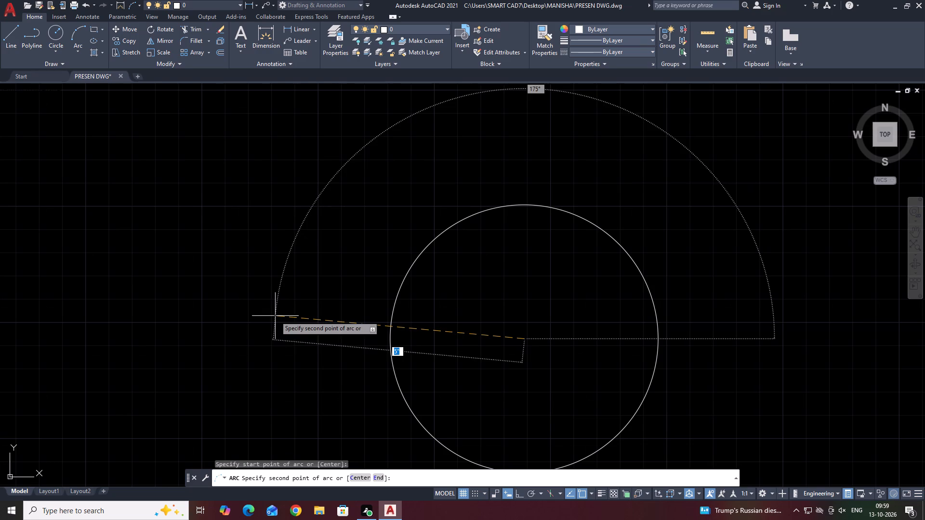
click(259, 321)
scroll(261, 312, down, 3)
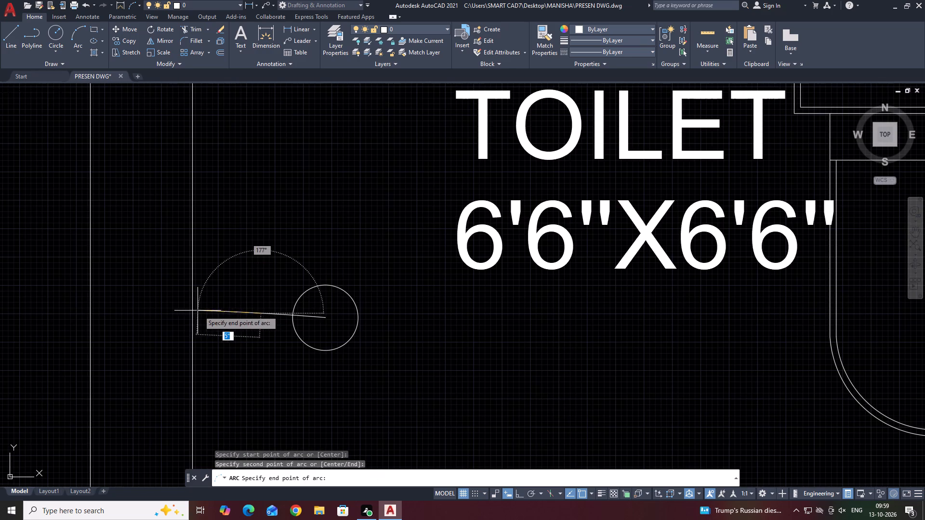
click(192, 312)
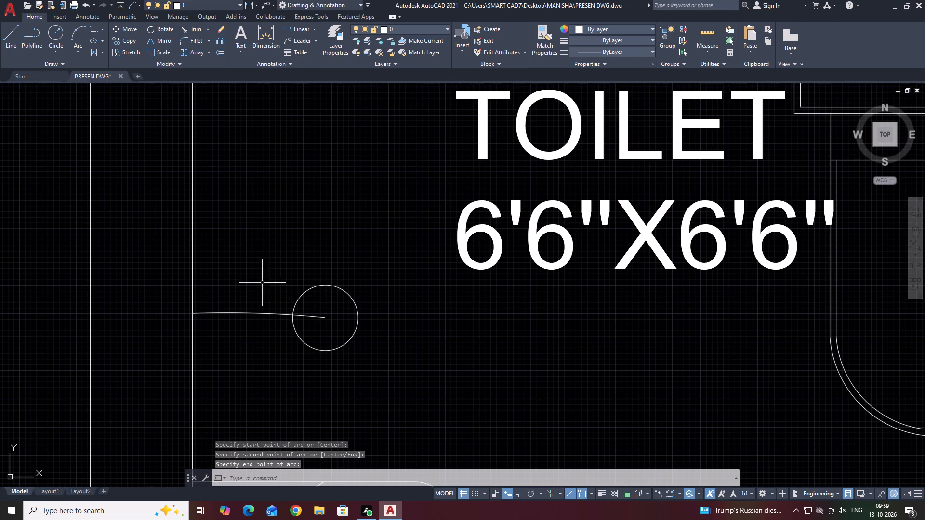
Offset the shallow arc 1" downward to form the second edge of the arm.
click(275, 311)
click(256, 332)
text(O)
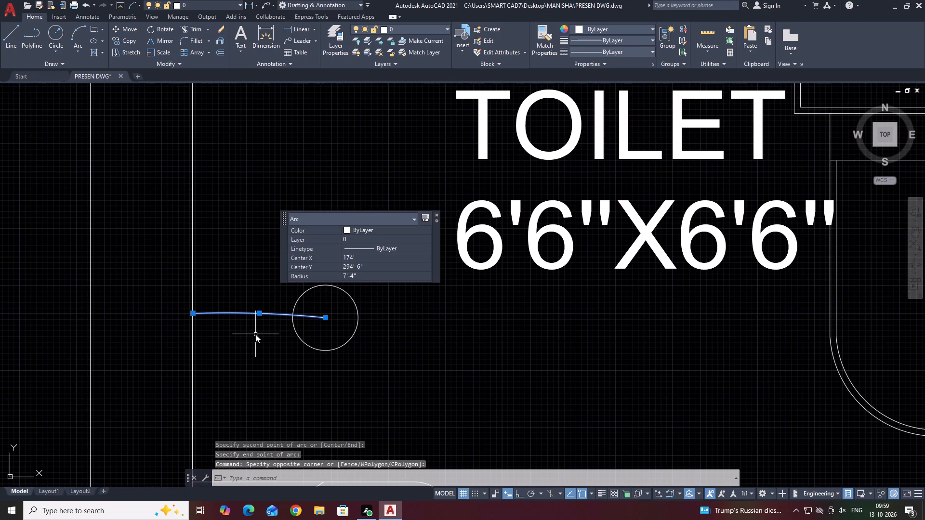
key(space)
key(space)
click(249, 345)
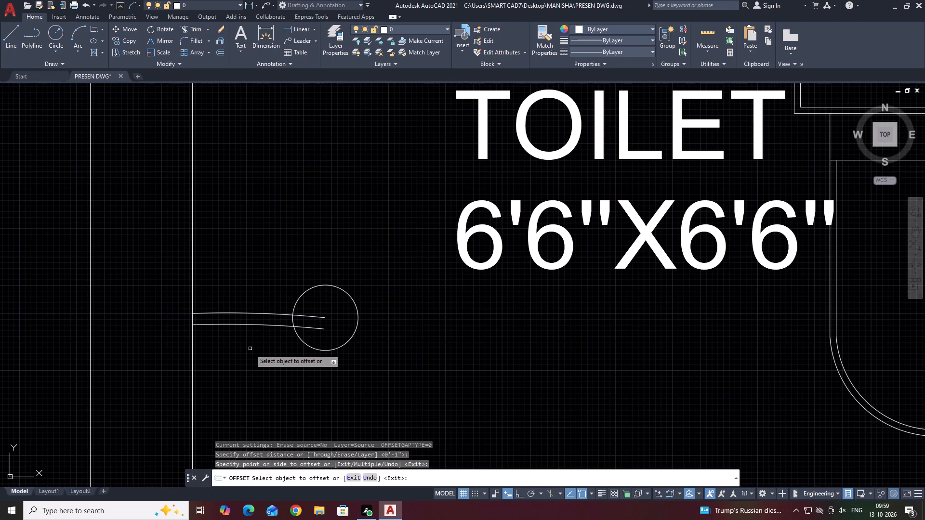
key(Escape)
key(Escape)
key(Escape)
key(Escape)
key(Escape)
key(Escape)
Close the arm's free end inside the circle with a small outward-rounded arc joining the ends of the two parallel arcs.
key(a)
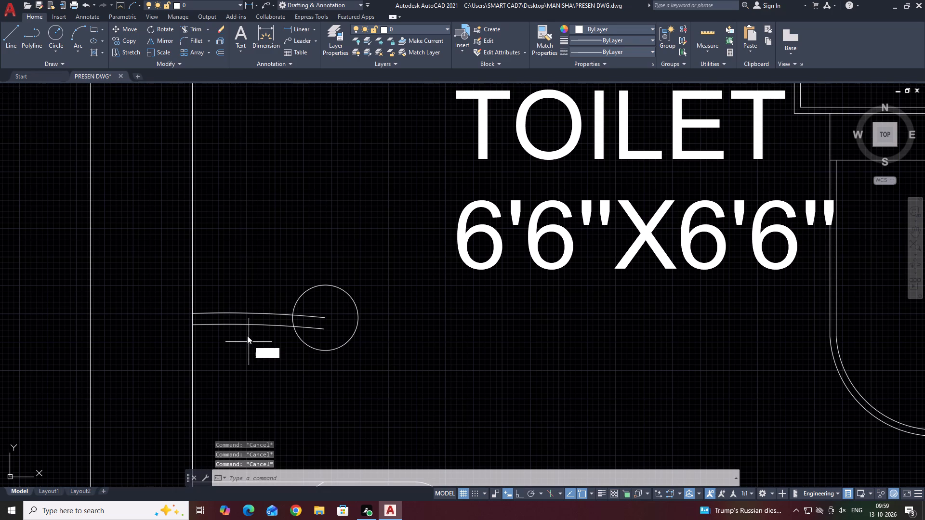
key(space)
scroll(299, 318, up, 2)
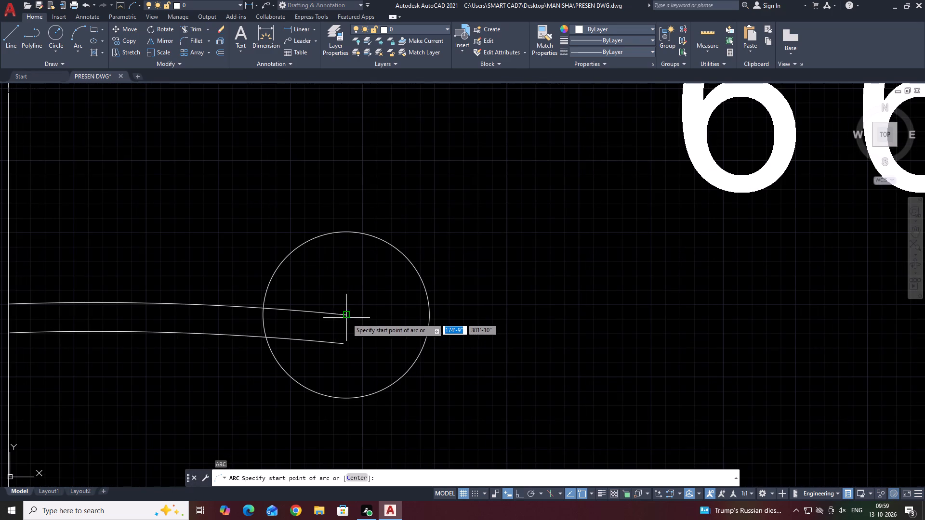
click(348, 317)
click(358, 331)
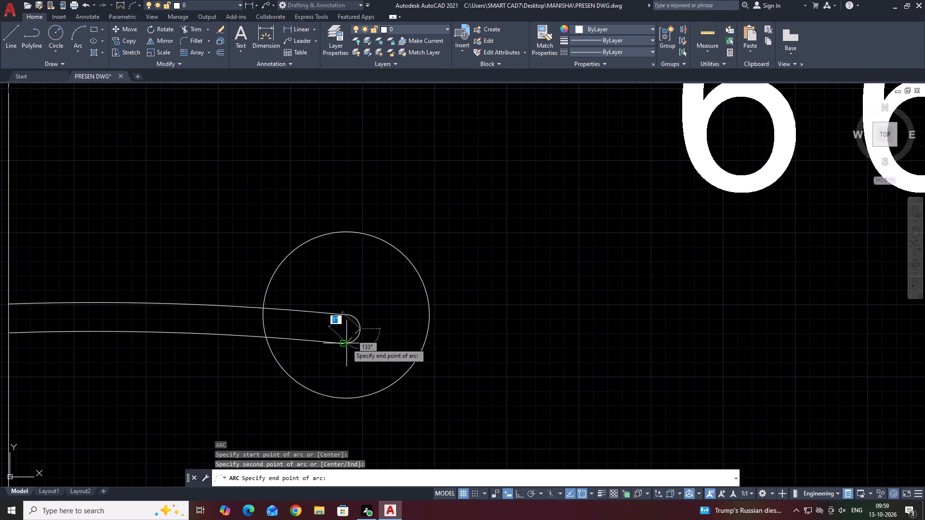
click(346, 343)
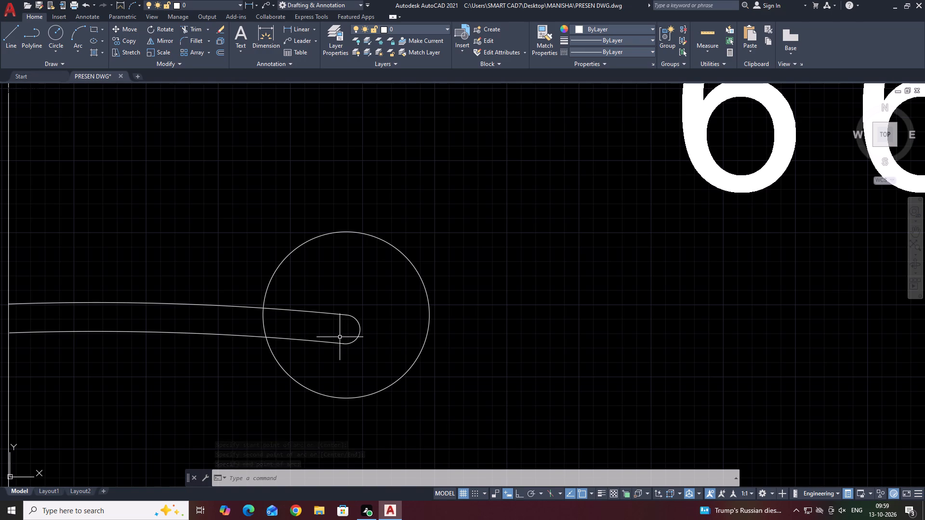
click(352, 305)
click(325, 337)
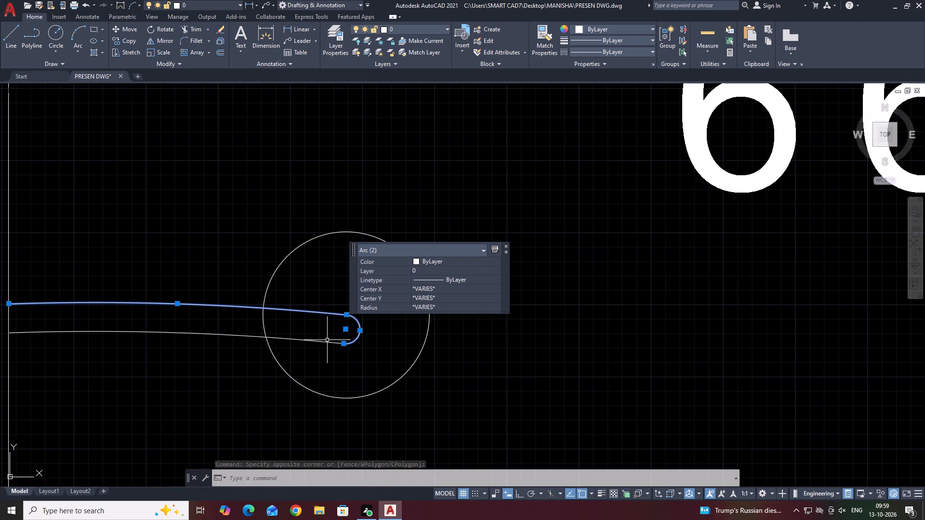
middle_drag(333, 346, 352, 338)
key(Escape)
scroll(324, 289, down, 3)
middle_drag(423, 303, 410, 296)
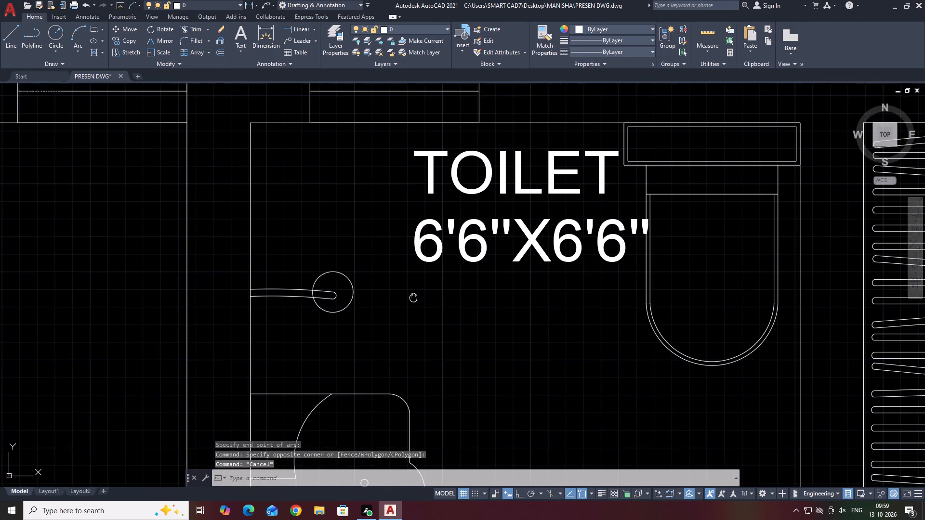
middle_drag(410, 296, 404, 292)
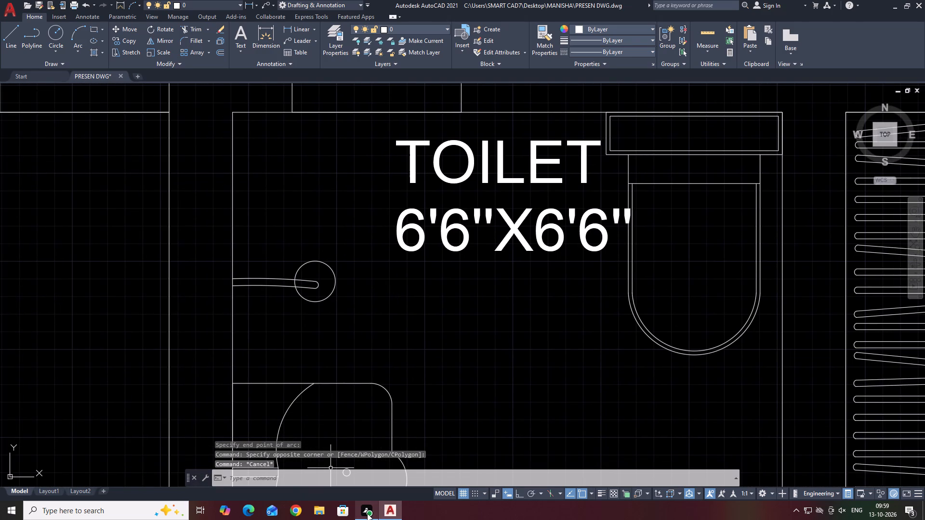
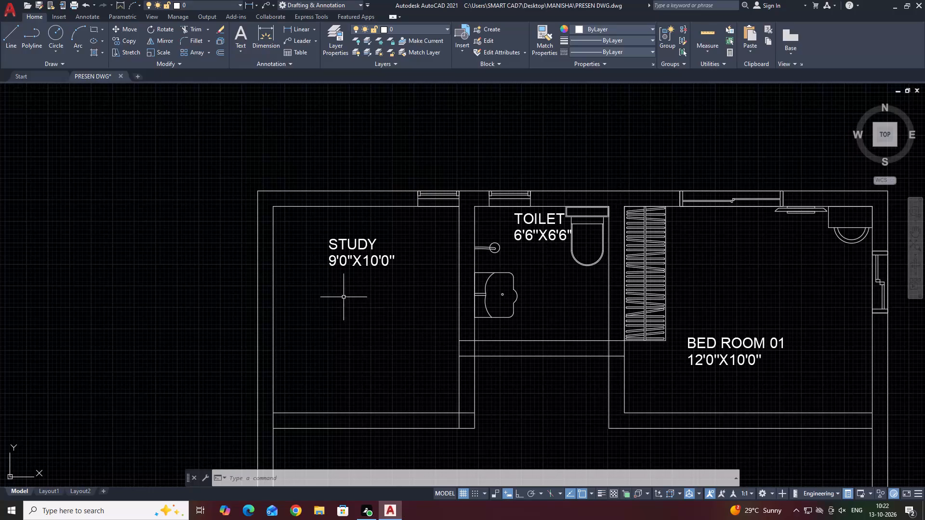
Copy the sliding window block from Bed Room 01's upper wall into the middle of the study.
middle_drag(332, 406, 387, 392)
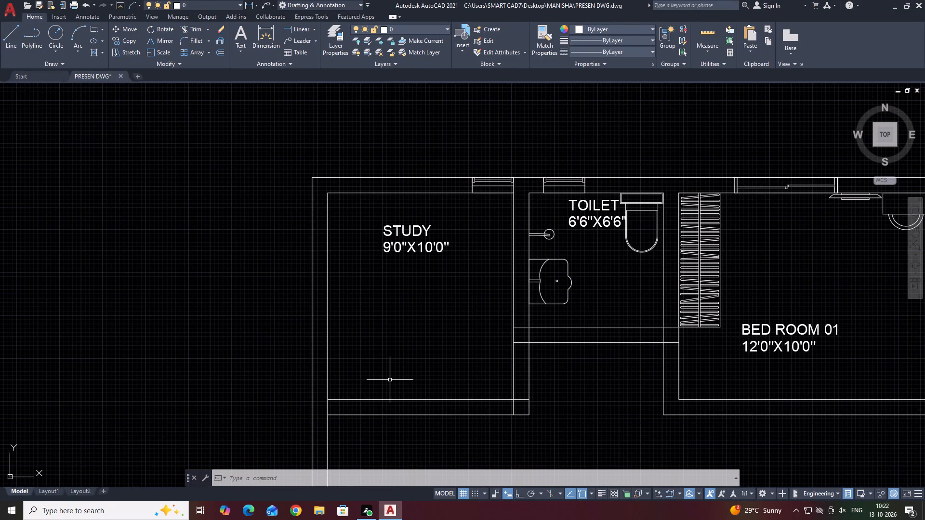
scroll(418, 303, down, 2)
scroll(590, 254, up, 8)
drag(690, 234, 673, 230)
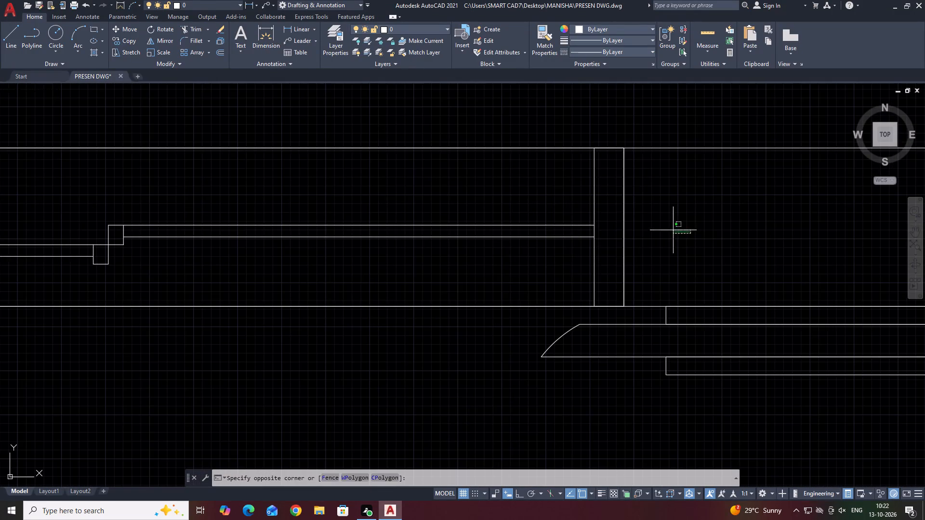
click(513, 252)
scroll(567, 254, down, 5)
middle_drag(595, 260, 612, 270)
key(c)
key(o)
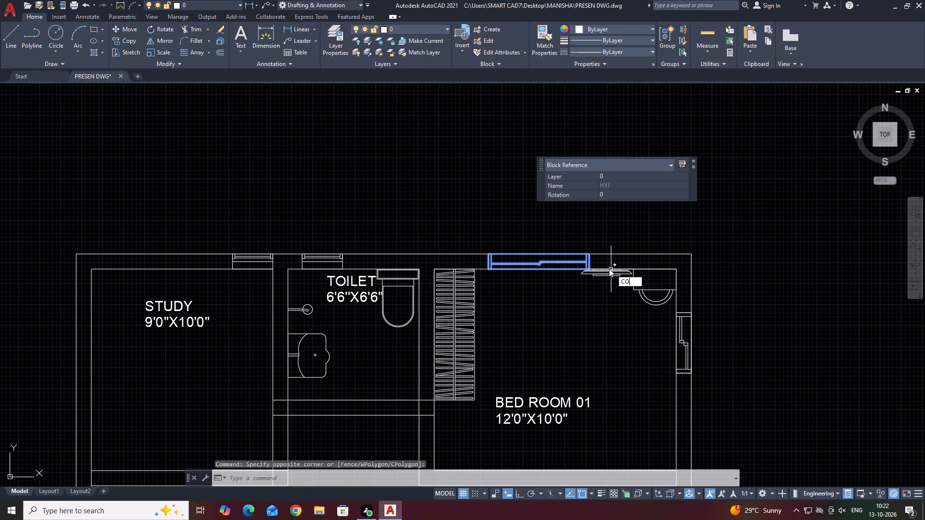
key(space)
click(557, 263)
scroll(479, 294, down, 3)
scroll(413, 325, up, 5)
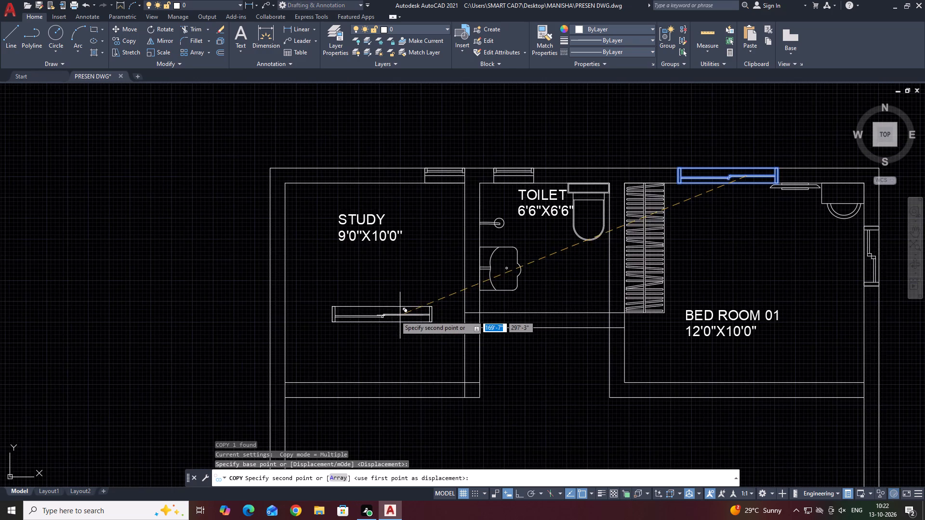
drag(378, 281, 381, 290)
key(Escape)
Rotate the copied window block in the study about its centre so it stands vertically.
click(462, 236)
drag(436, 301, 432, 314)
scroll(452, 310, down, 5)
text(RO)
key(space)
scroll(435, 307, up, 3)
click(431, 302)
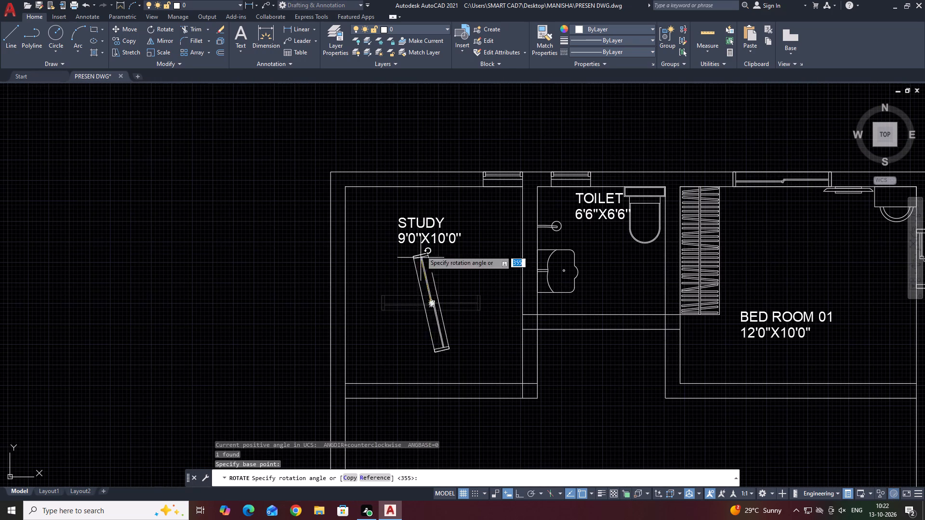
click(429, 186)
Move the vertical window block from its outer-edge midpoint into the study's west exterior wall.
click(442, 330)
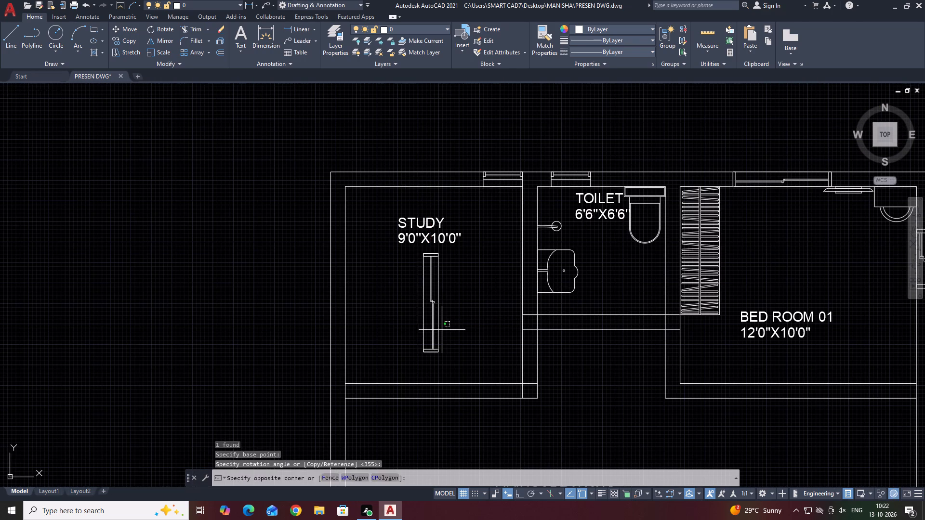
click(414, 312)
middle_drag(457, 325, 489, 297)
key(m)
key(space)
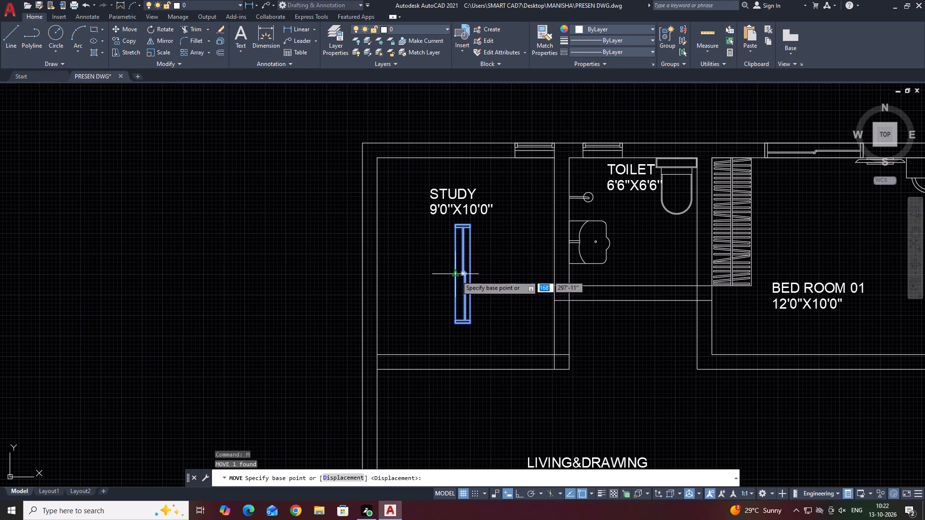
click(456, 275)
click(361, 259)
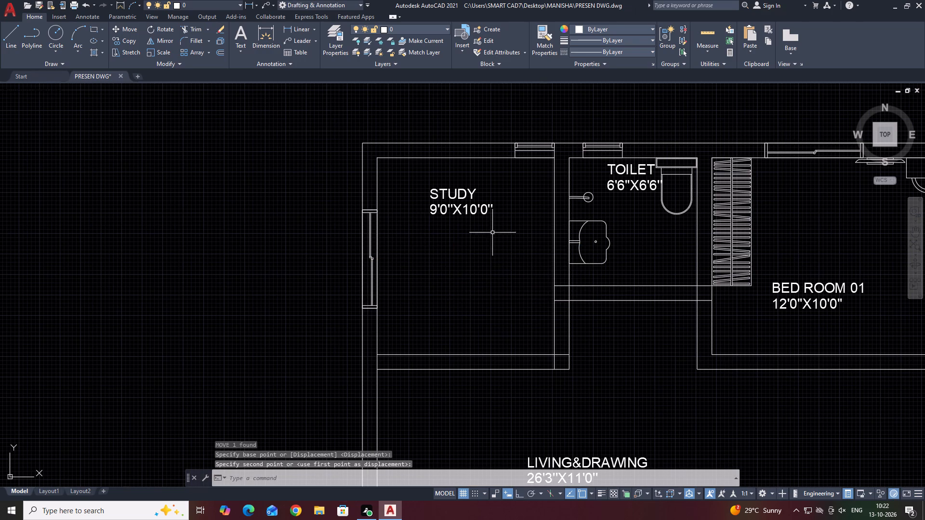
Copy the cupboard block from Bed Room 01 into the study's upper corner against the toilet wall.
scroll(479, 306, down, 2)
middle_drag(511, 306, 519, 363)
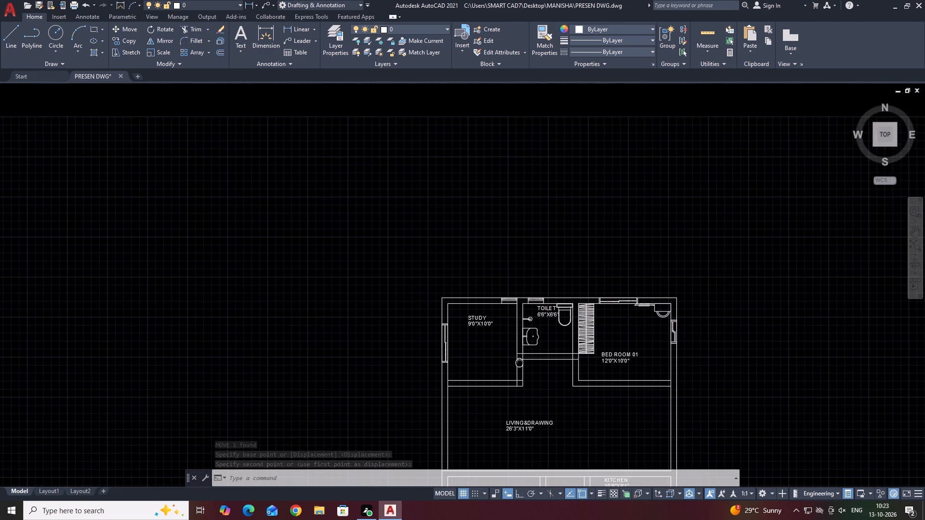
middle_drag(519, 363, 519, 365)
scroll(589, 329, up, 2)
click(586, 340)
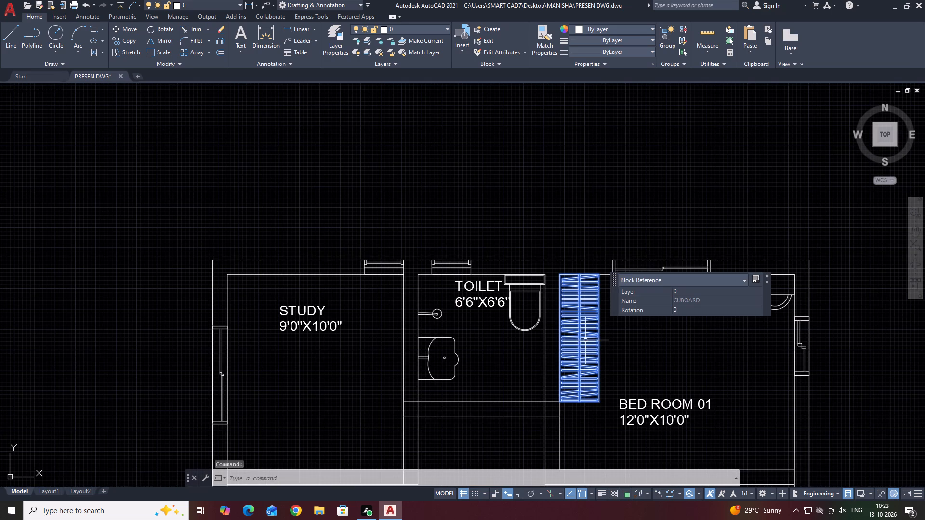
text(CO)
key(space)
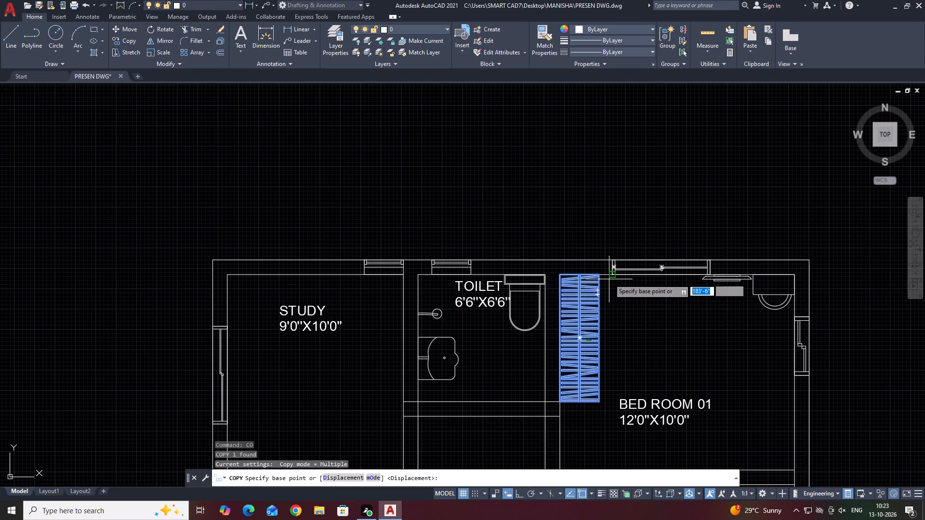
click(600, 274)
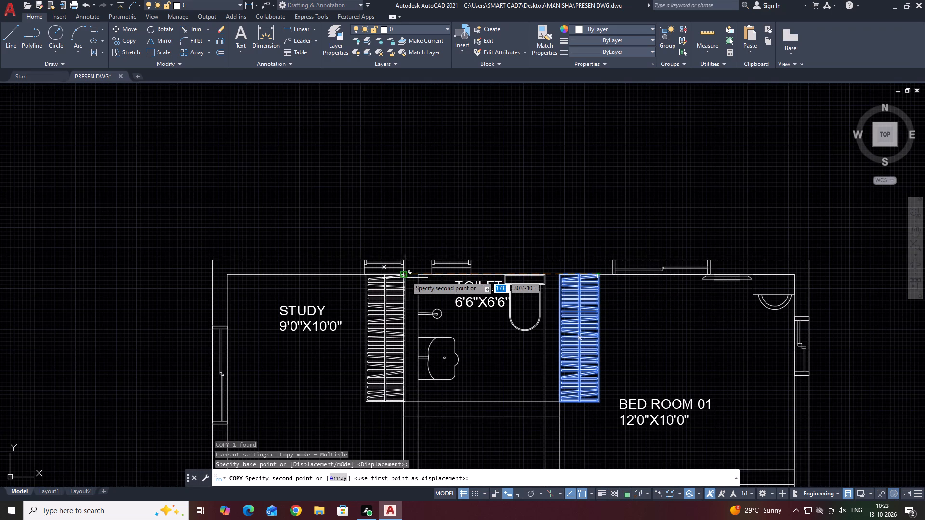
click(403, 272)
key(space)
Scale the study's cupboard down slightly about its upper corner at the toilet wall.
middle_drag(404, 336, 465, 312)
click(443, 388)
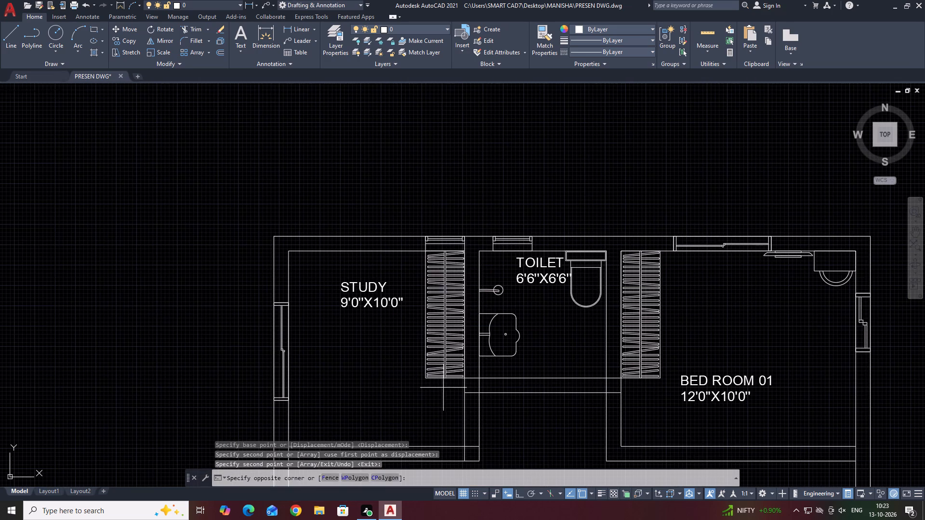
click(426, 345)
scroll(432, 354, down, 4)
text(SC)
key(space)
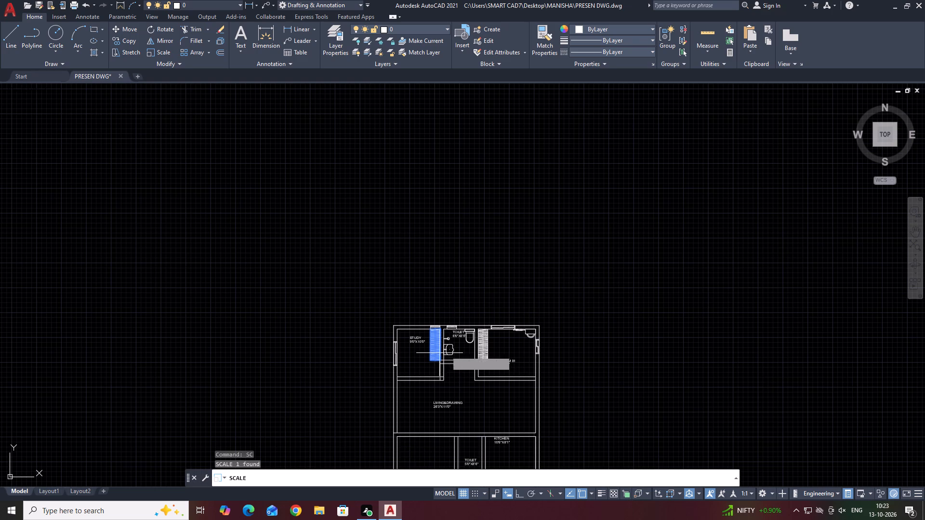
scroll(443, 346, up, 3)
scroll(423, 264, up, 4)
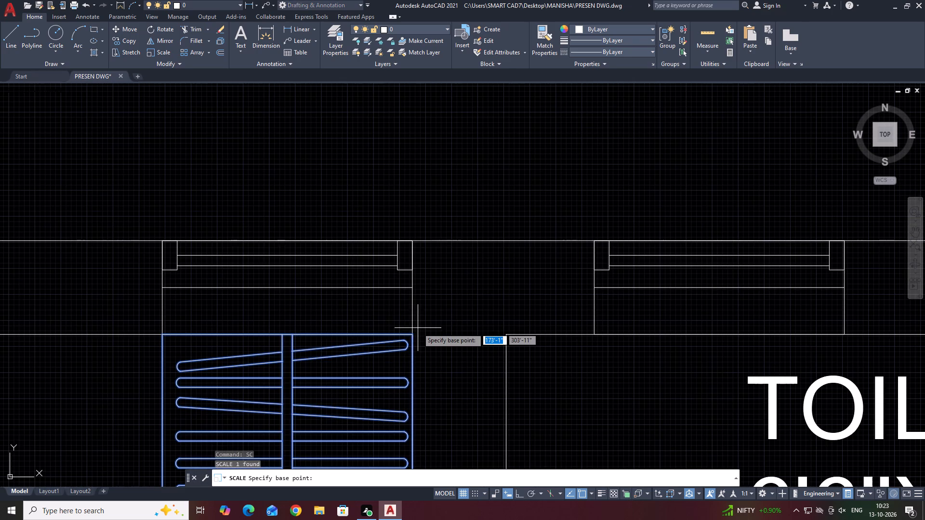
click(411, 335)
scroll(457, 303, down, 4)
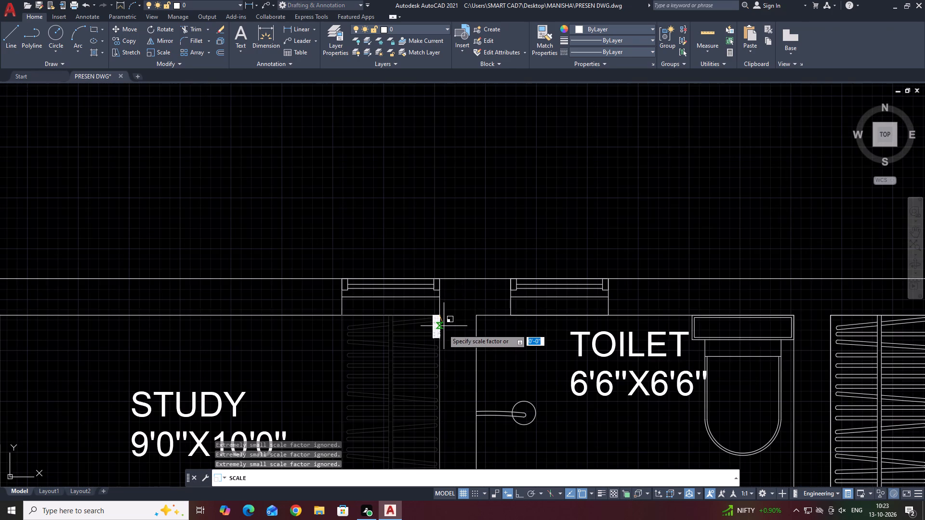
scroll(480, 321, down, 4)
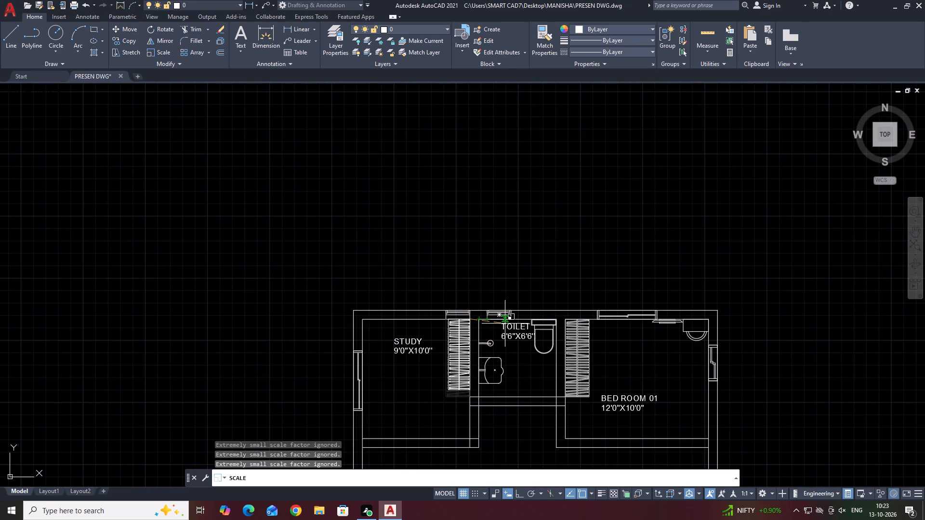
click(505, 324)
Scale the study's cupboard down further, to under half its size, about the same upper corner.
middle_drag(447, 394, 465, 397)
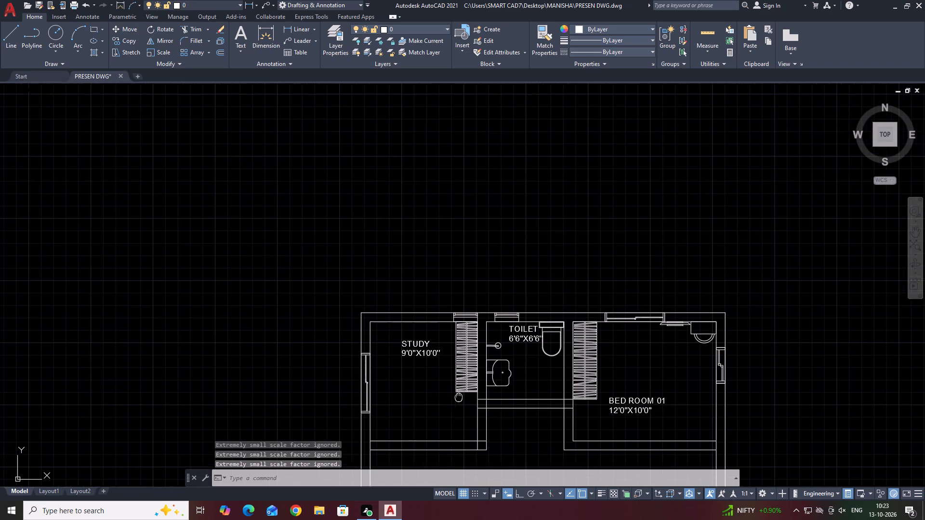
middle_drag(465, 397, 482, 399)
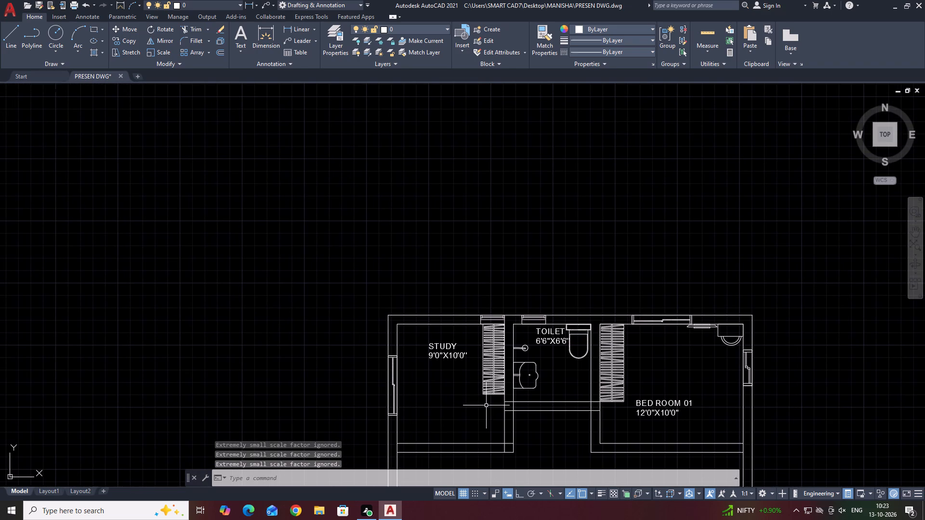
middle_drag(470, 401, 497, 362)
scroll(504, 366, up, 2)
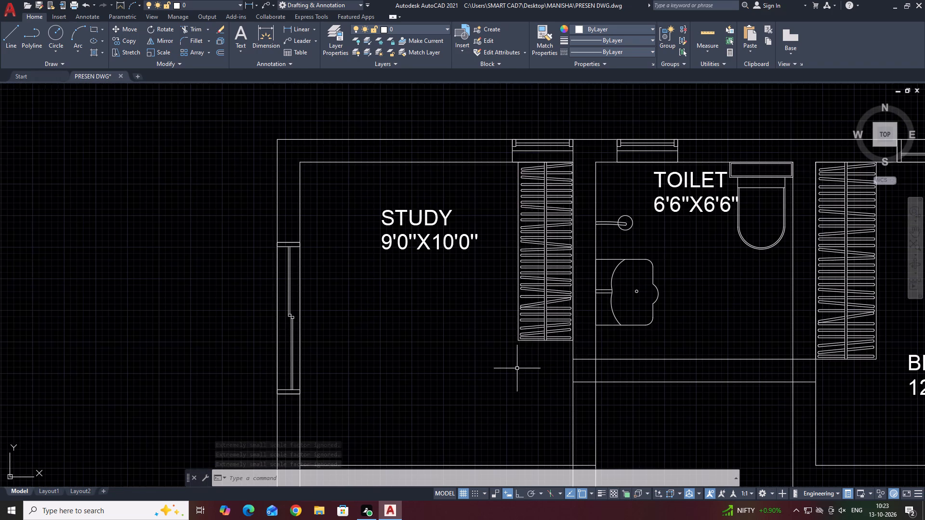
click(544, 352)
click(523, 317)
middle_drag(522, 325, 524, 351)
text(SC)
key(space)
click(573, 187)
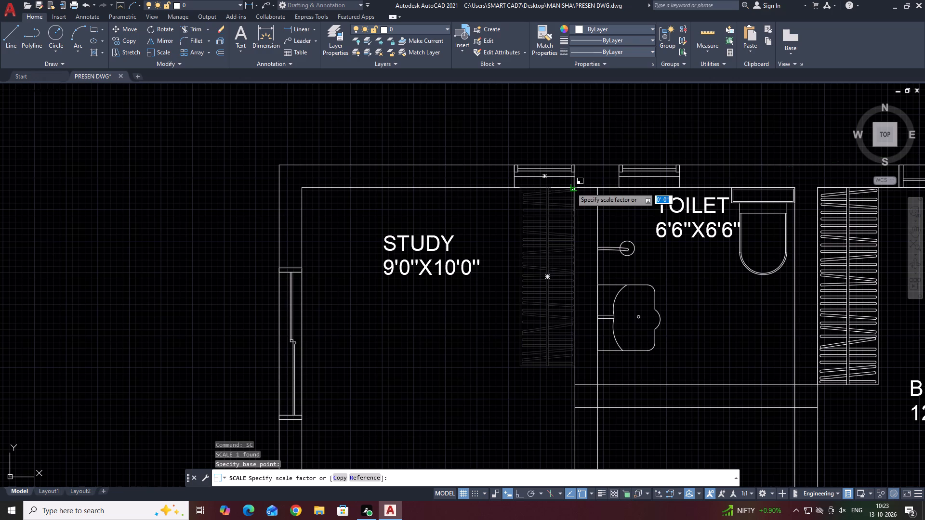
click(554, 212)
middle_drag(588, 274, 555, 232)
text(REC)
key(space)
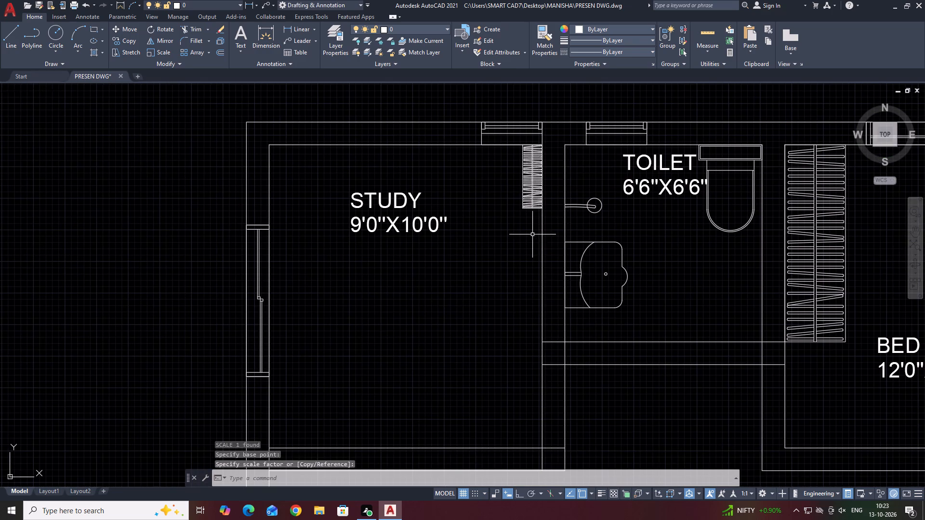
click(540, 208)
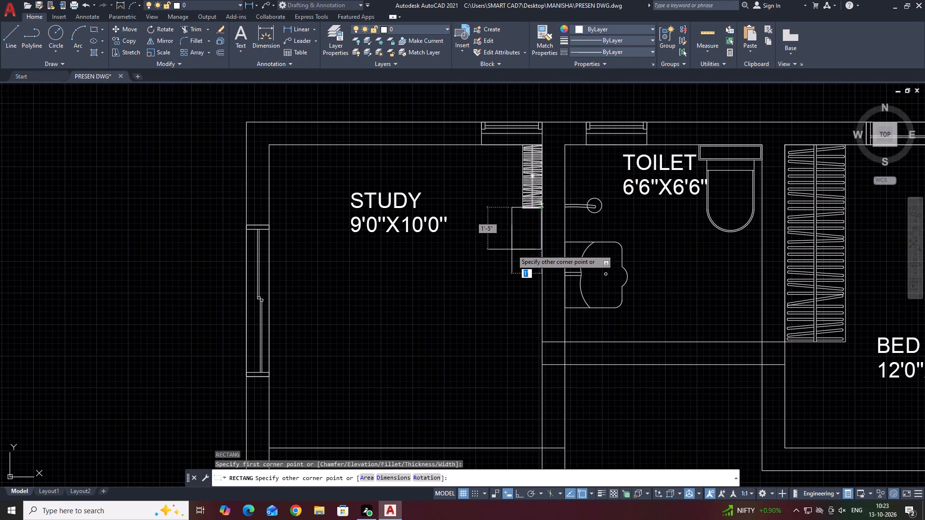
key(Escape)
Draw a rectangle about 1'-5" long along the study's toilet-side wall, starting at the cupboard's lower corner and slightly wider than the cupboard.
scroll(532, 217, up, 4)
middle_drag(574, 192, 573, 215)
key(r)
key(e)
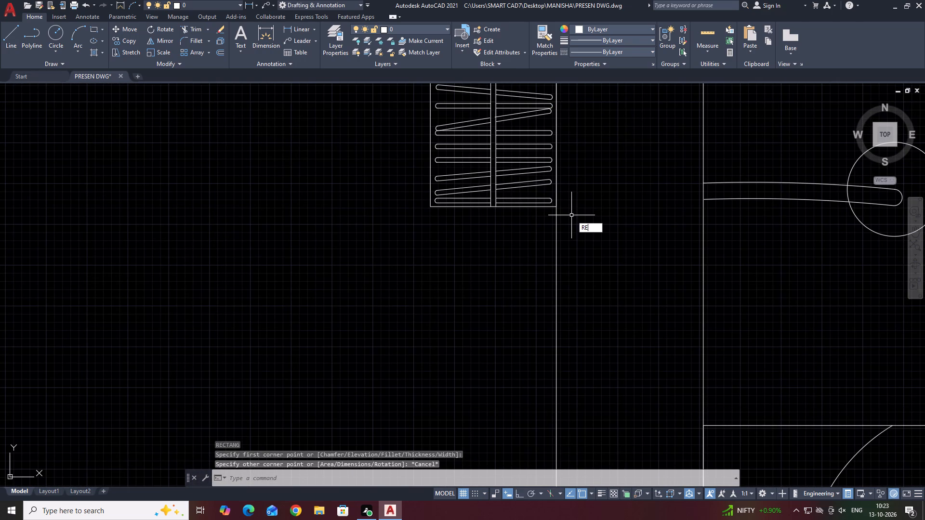
text(C)
key(space)
click(555, 208)
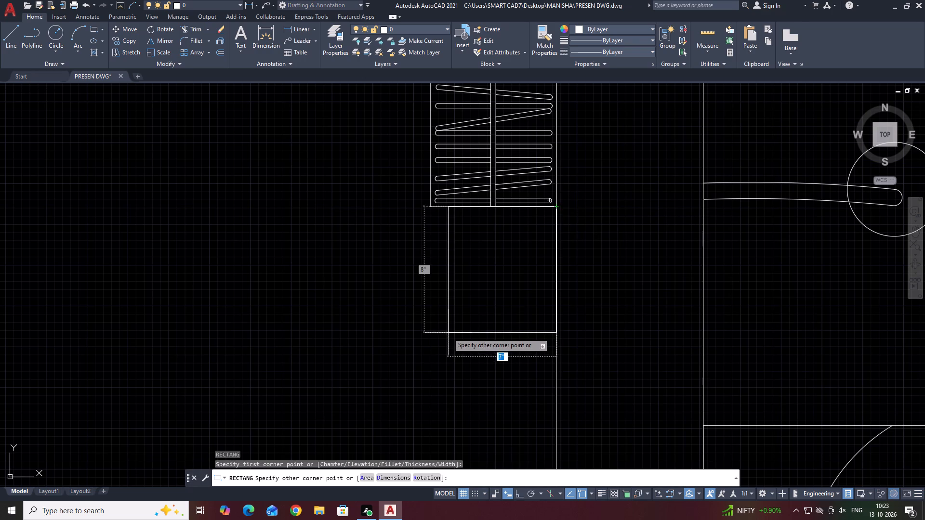
scroll(448, 333, down, 2)
middle_drag(445, 357, 465, 275)
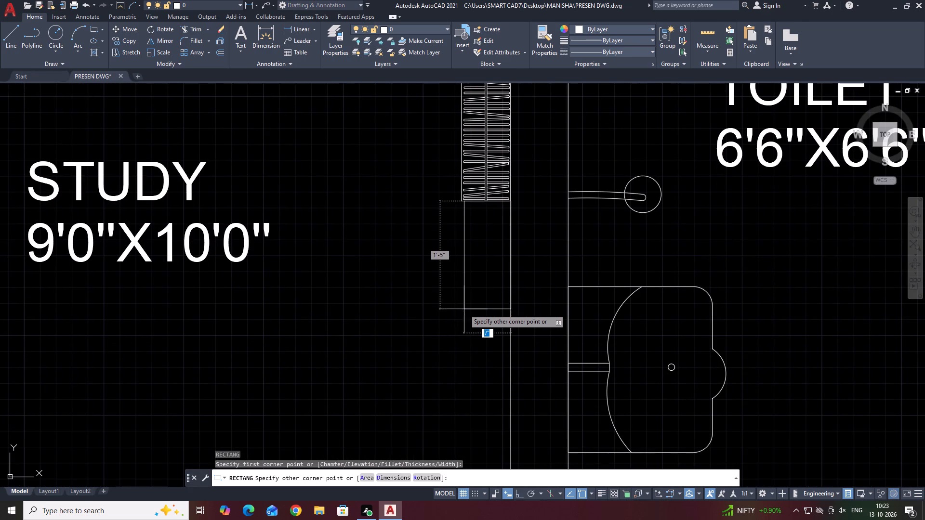
click(456, 308)
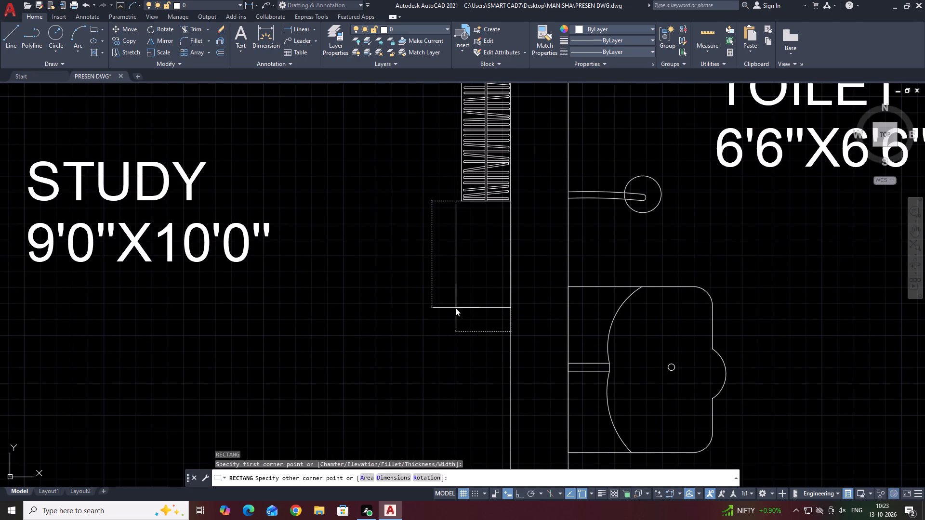
Draw a three-point arc on the rectangle's room-facing edge, bulging into the study like a chair.
middle_drag(423, 273, 505, 309)
text(A)
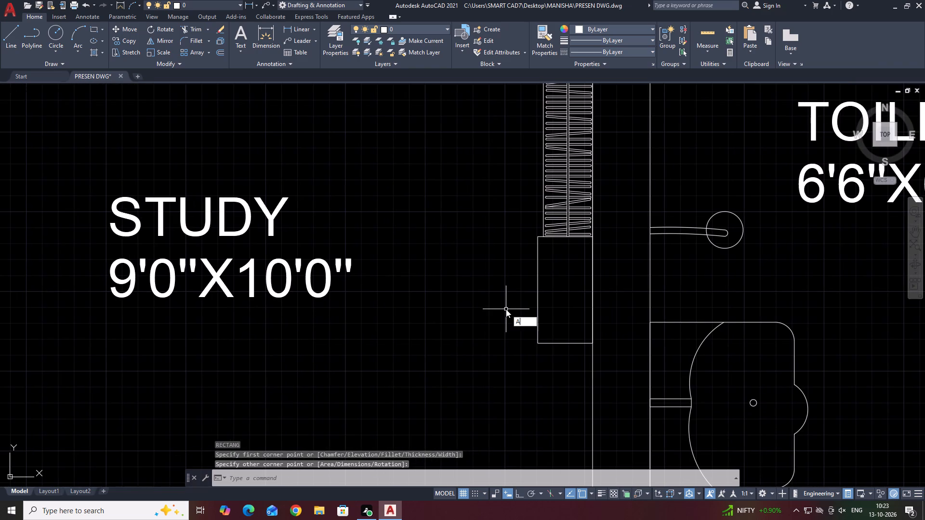
key(space)
scroll(557, 275, up, 1)
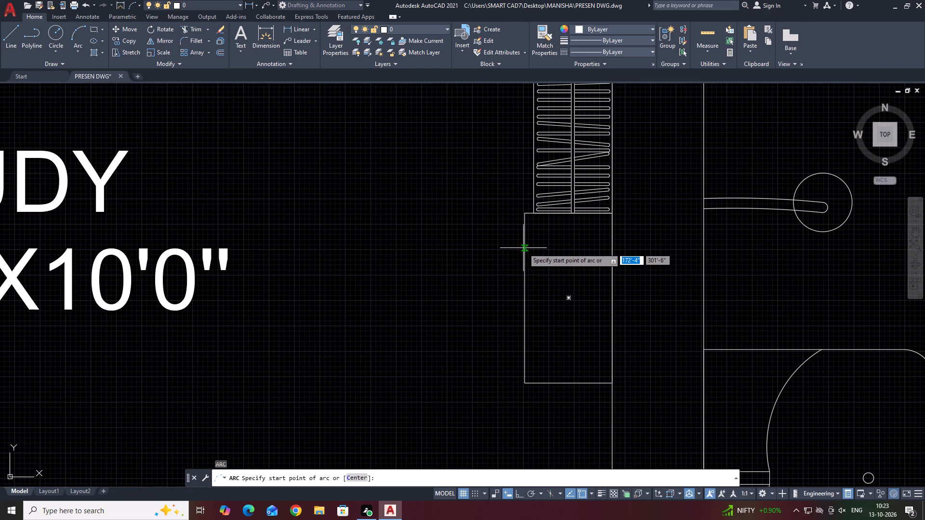
click(523, 247)
click(487, 281)
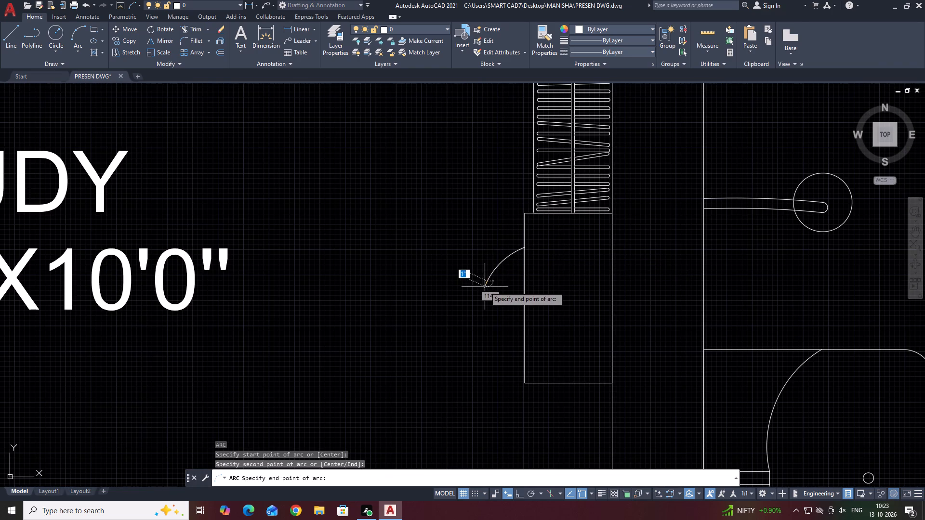
click(523, 334)
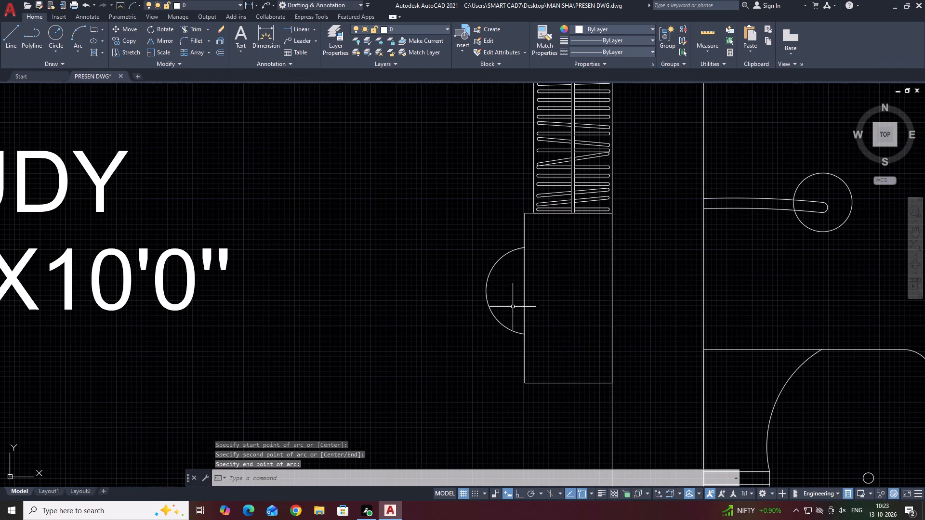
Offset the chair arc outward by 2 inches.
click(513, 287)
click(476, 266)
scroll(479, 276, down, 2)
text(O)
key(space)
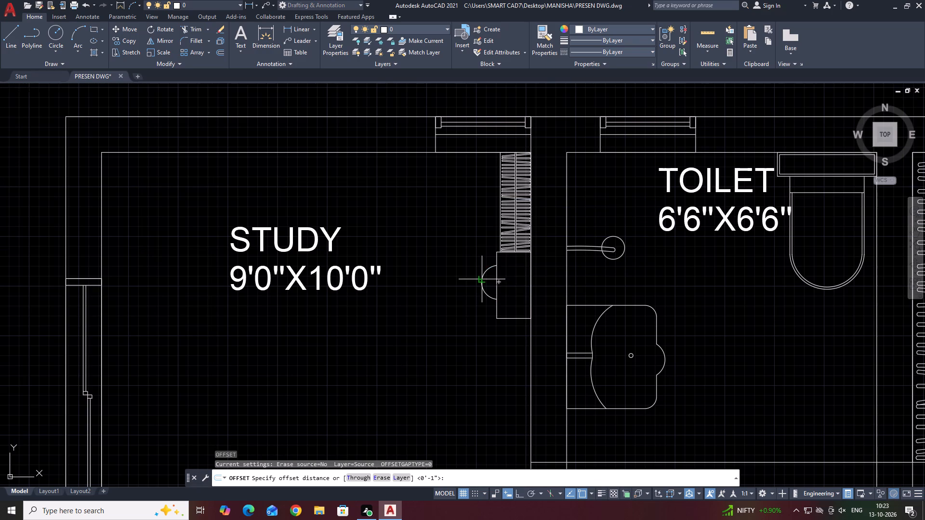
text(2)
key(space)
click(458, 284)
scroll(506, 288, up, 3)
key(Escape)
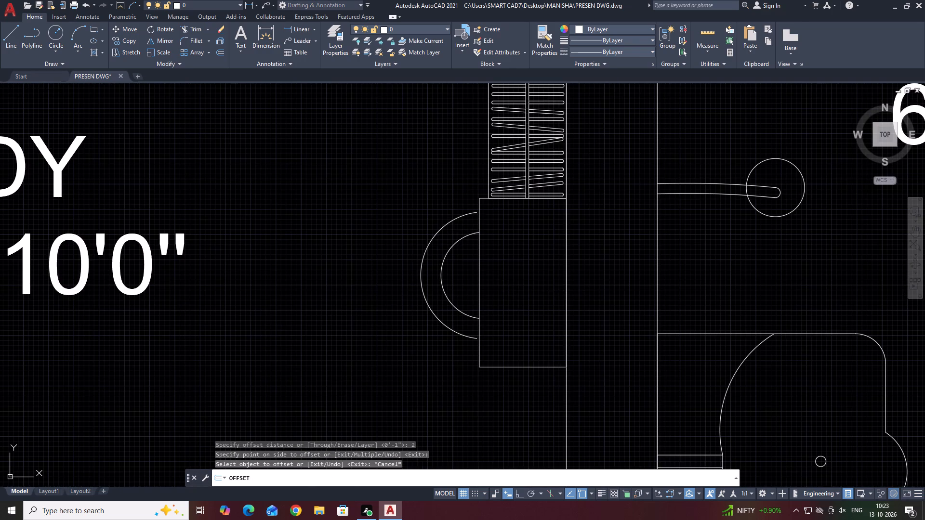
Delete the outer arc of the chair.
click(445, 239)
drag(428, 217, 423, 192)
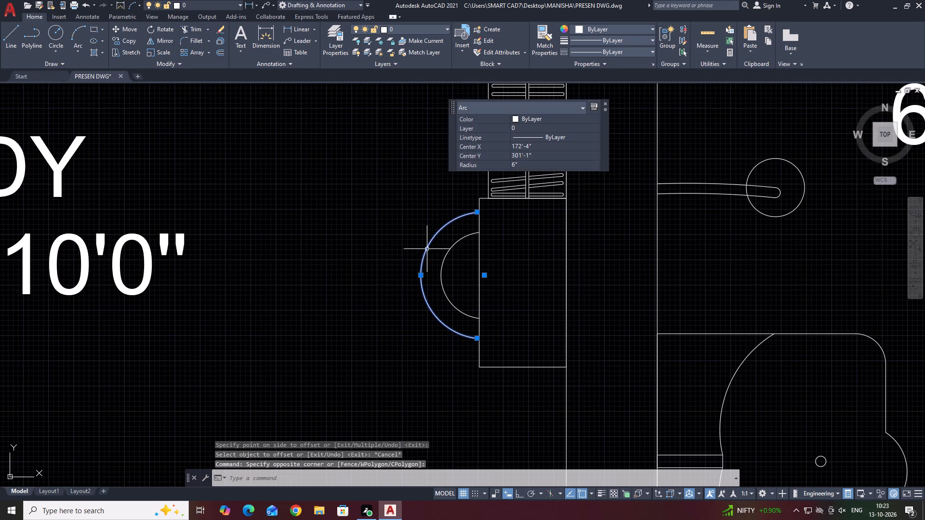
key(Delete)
Offset the chair arc outward by 1 inch.
click(449, 269)
click(428, 237)
text(O 1)
key(space)
click(415, 261)
key(Escape)
Extend both ends of the chair's outer arc to meet the room-facing edge of the study desk.
key(e)
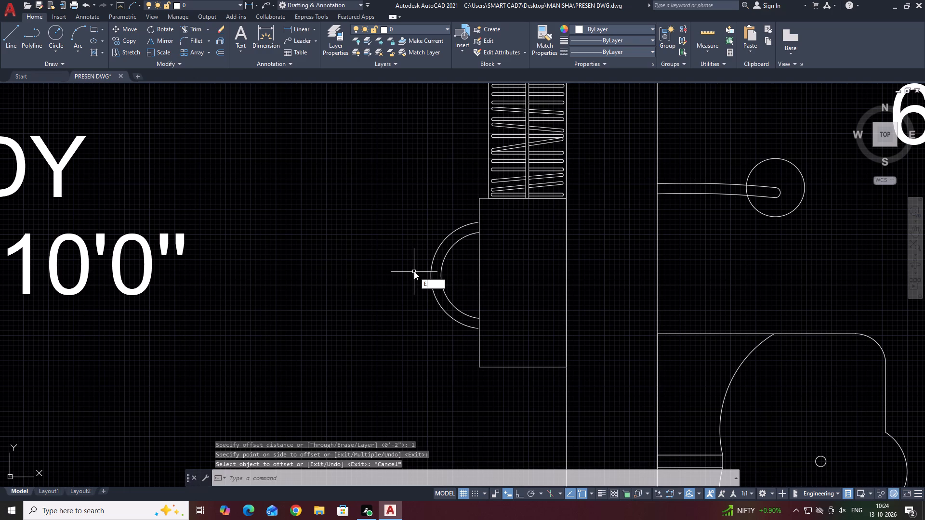
key(x)
key(space)
click(467, 224)
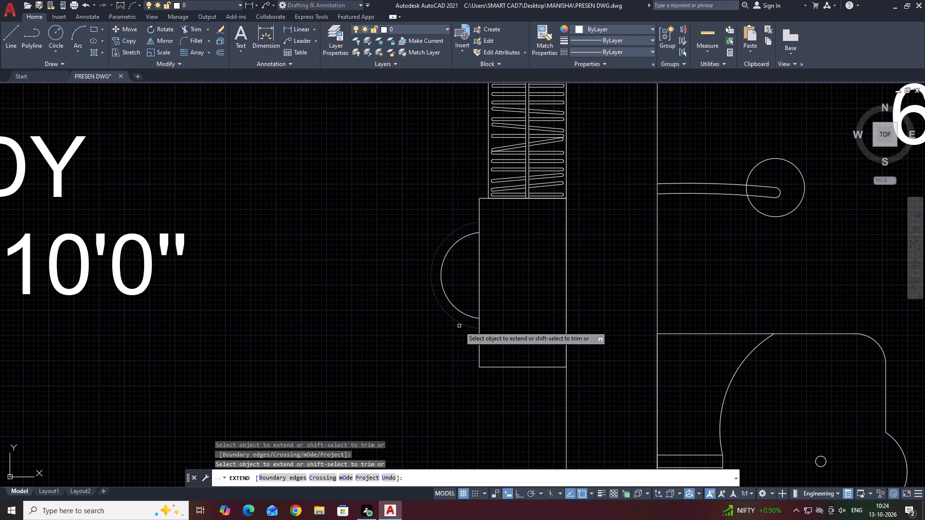
click(472, 327)
key(Escape)
Convert the study desk and both chair arcs into a single block named KIKI.
middle_drag(445, 294, 487, 321)
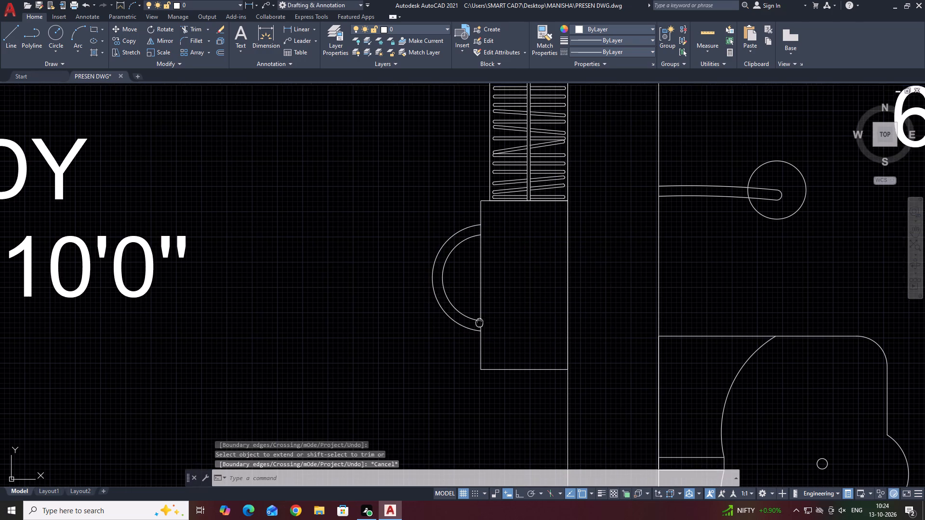
middle_drag(487, 321, 531, 317)
scroll(535, 318, down, 2)
middle_drag(564, 330, 519, 259)
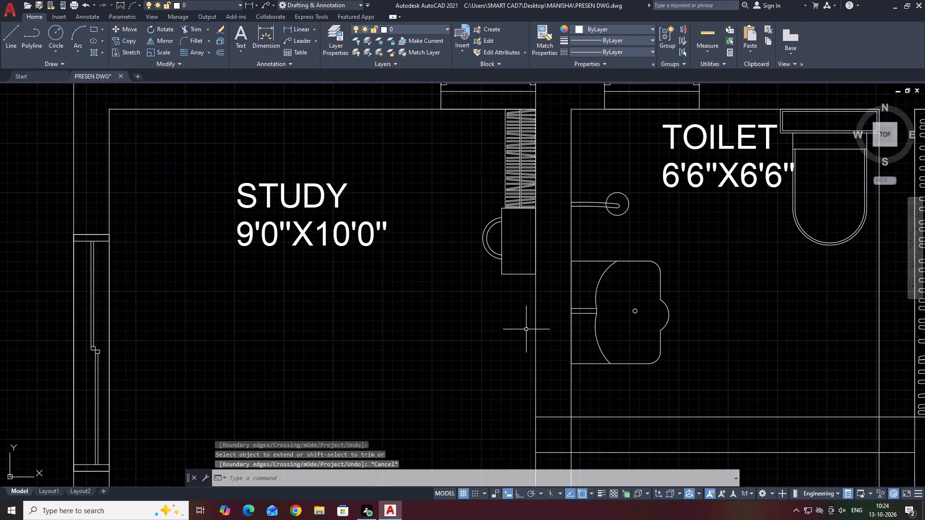
scroll(526, 329, down, 1)
middle_drag(515, 331, 523, 255)
scroll(526, 255, down, 1)
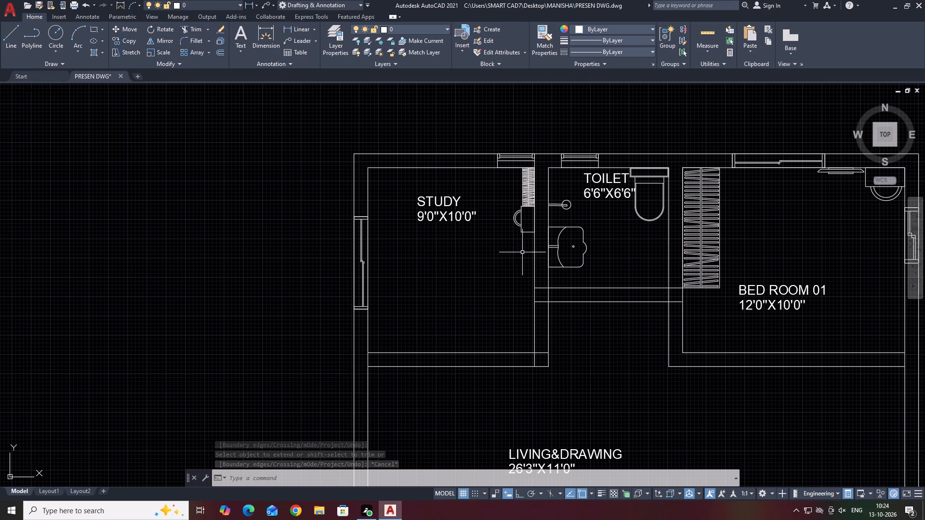
scroll(519, 215, up, 2)
click(534, 211)
click(494, 240)
middle_drag(509, 251, 509, 277)
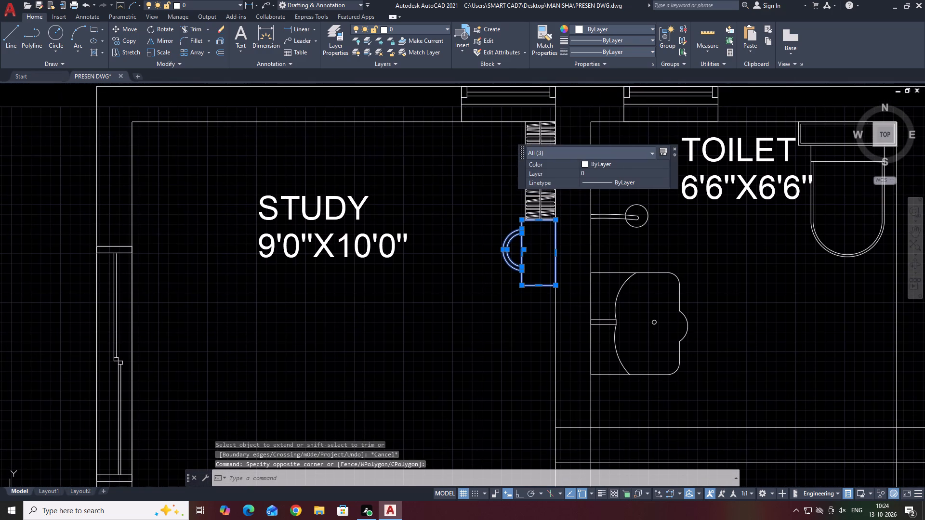
text(B)
key(space)
key(h)
key(y)
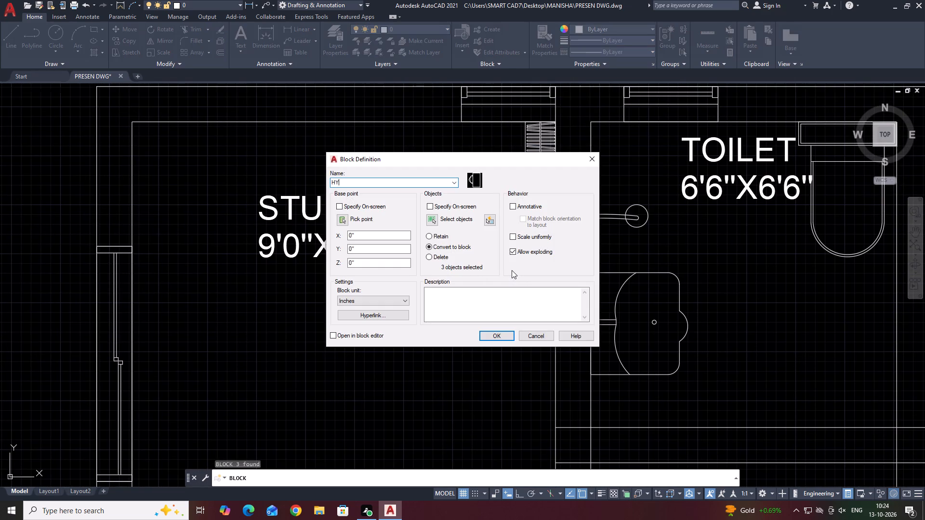
click(508, 333)
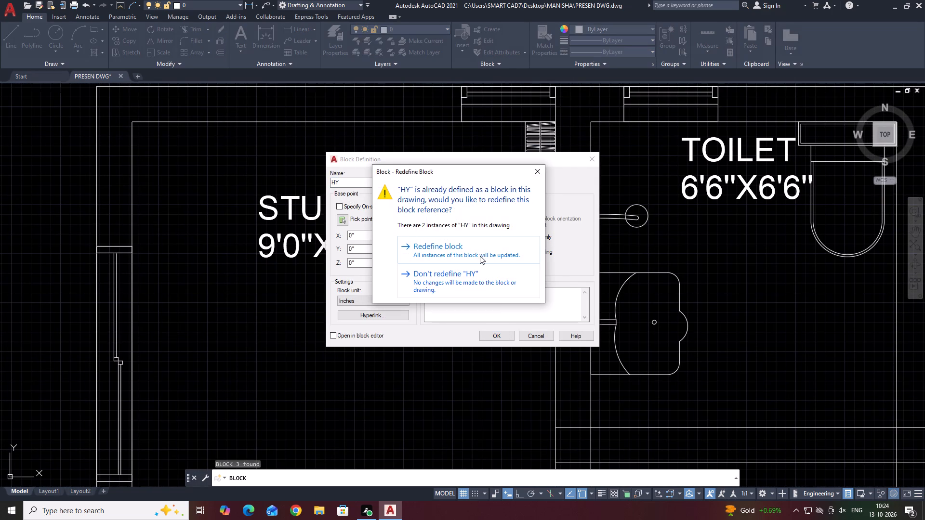
click(541, 172)
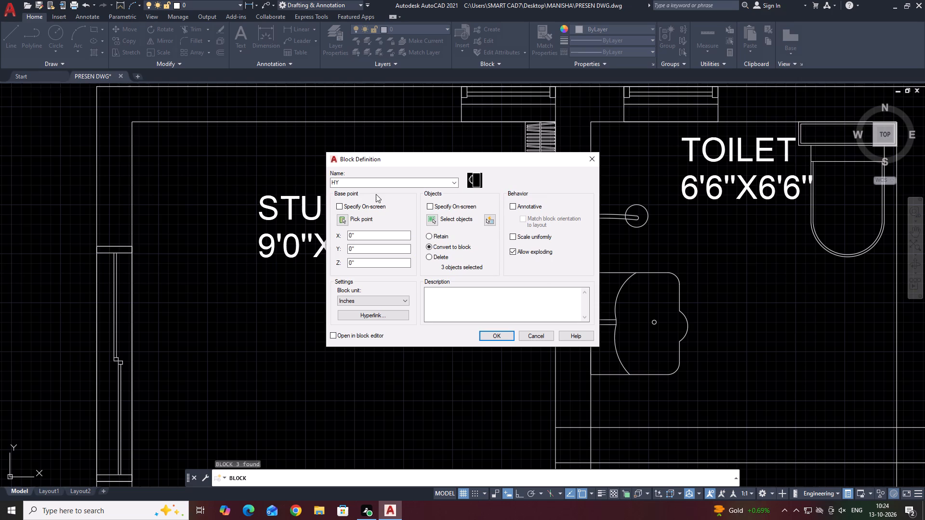
key(j)
text(JUJ)
drag(356, 175, 355, 180)
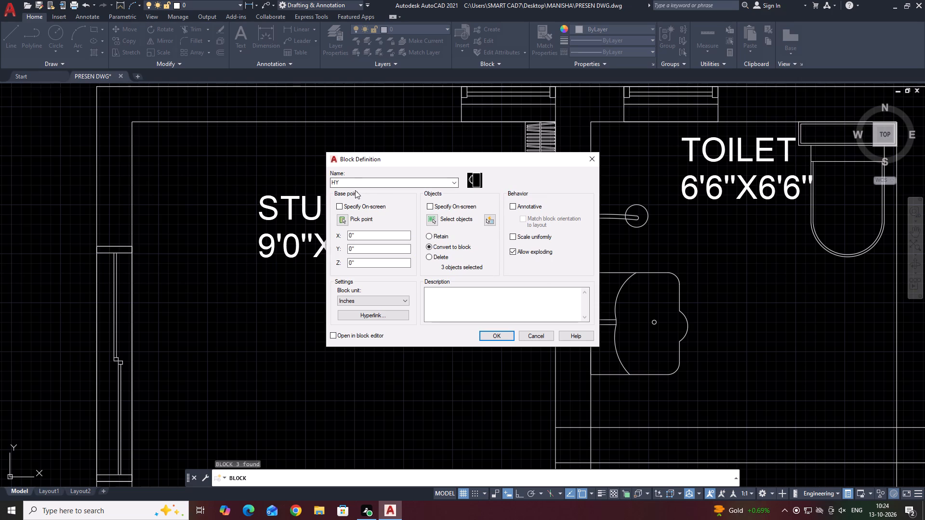
click(355, 186)
text(KIKI)
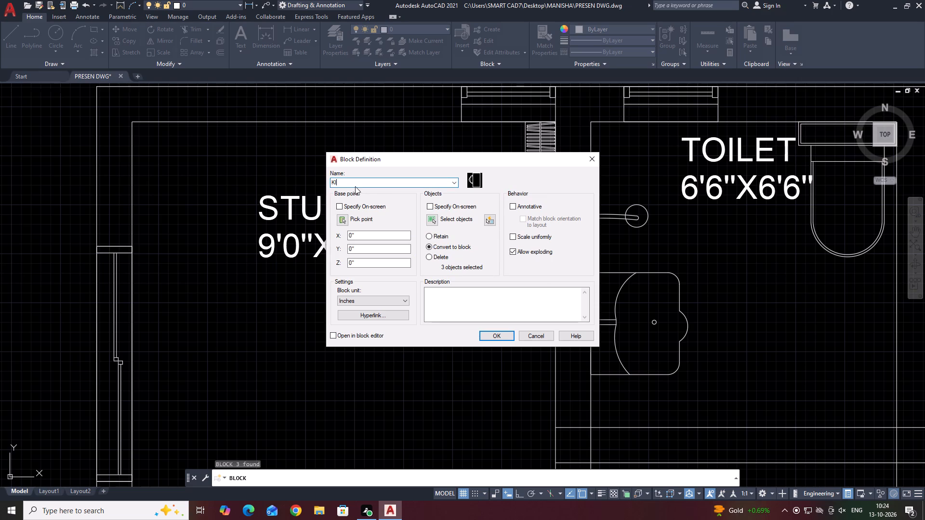
click(496, 337)
Draw a bed rectangle about 4'-3" by 5'-4" in the study, standing on the inner face of its lower wall.
scroll(491, 305, down, 2)
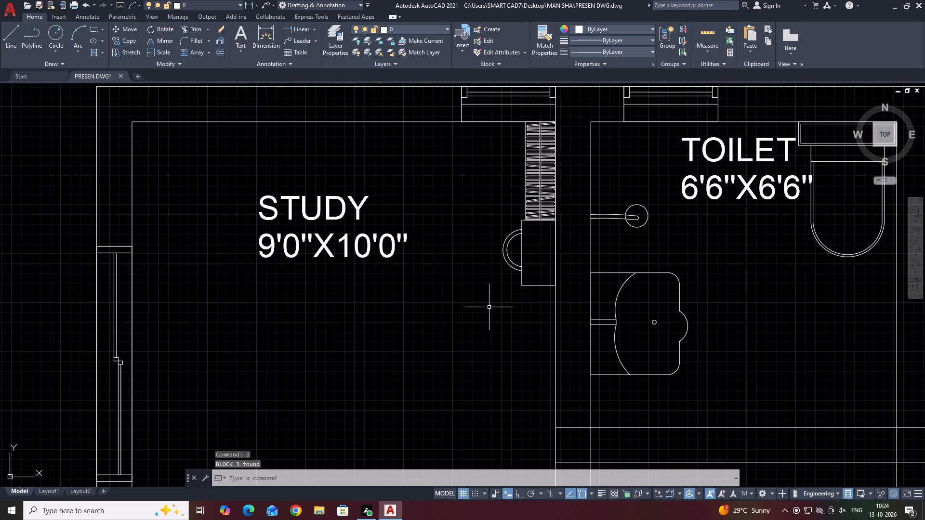
scroll(495, 312, down, 2)
middle_drag(493, 378, 571, 311)
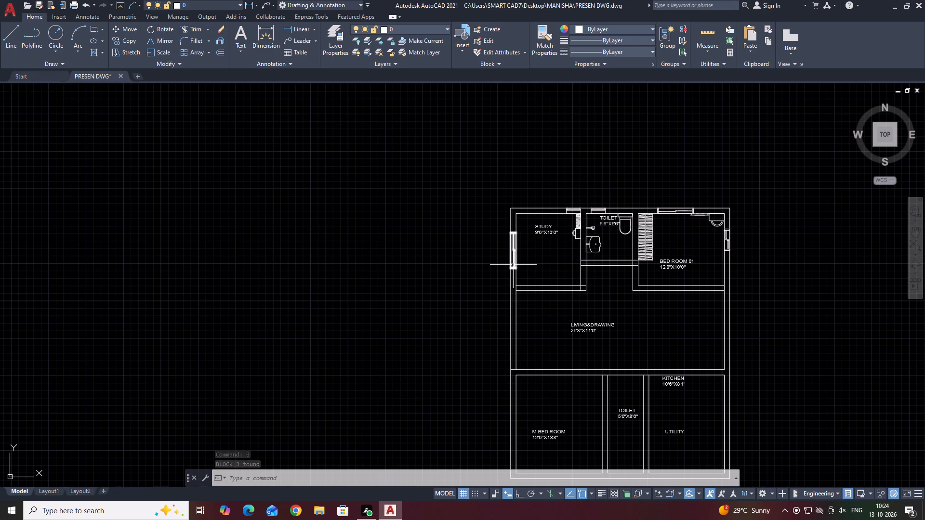
scroll(547, 285, up, 1)
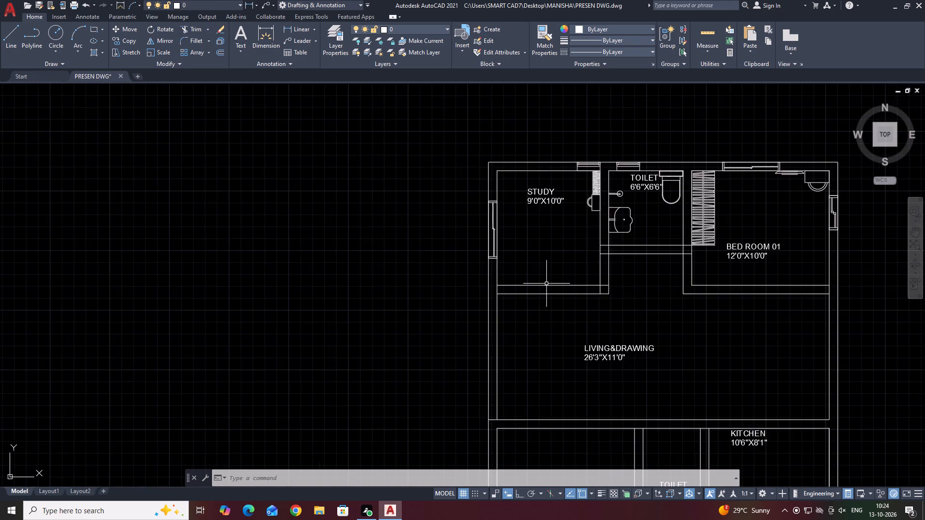
scroll(546, 284, up, 1)
middle_drag(553, 286, 498, 314)
text(REC)
key(space)
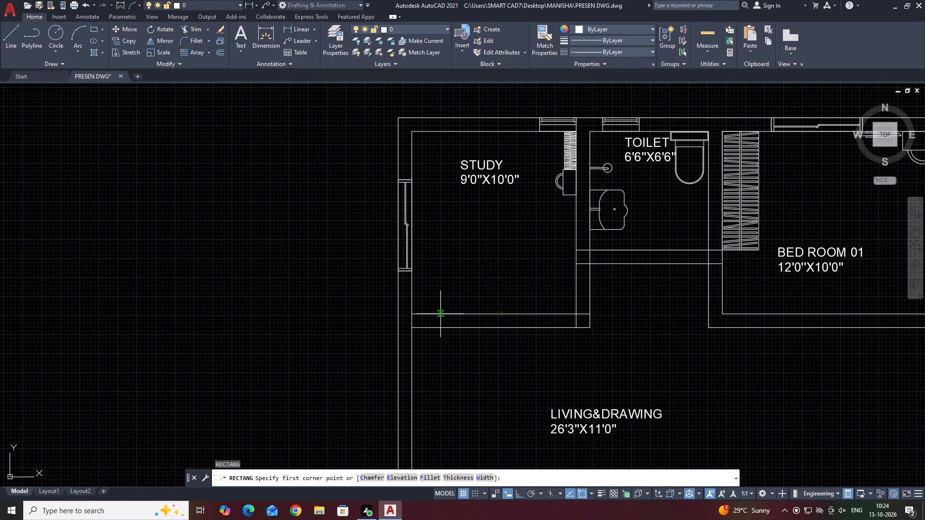
click(439, 317)
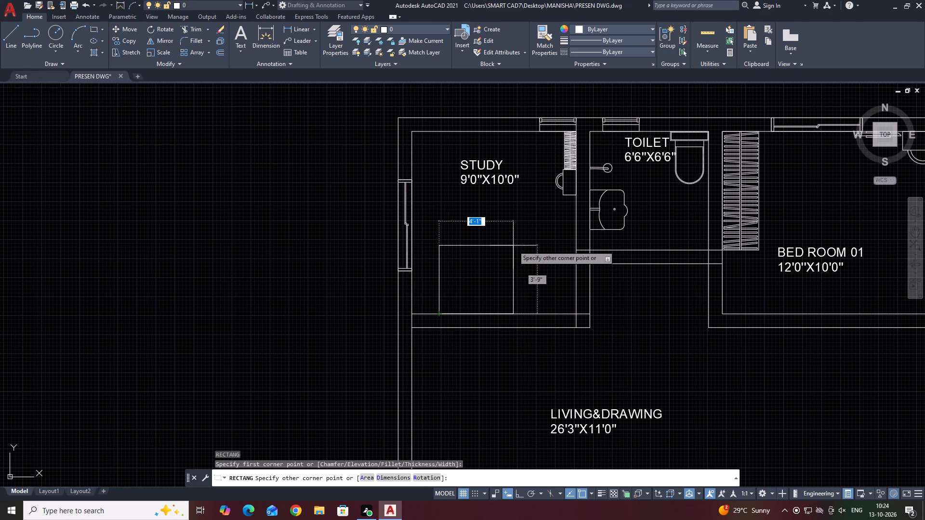
click(516, 217)
Draw a wavy spline for a pillow's lower edge, starting just inside the bed rectangle's lower-left corner.
middle_drag(505, 267, 504, 273)
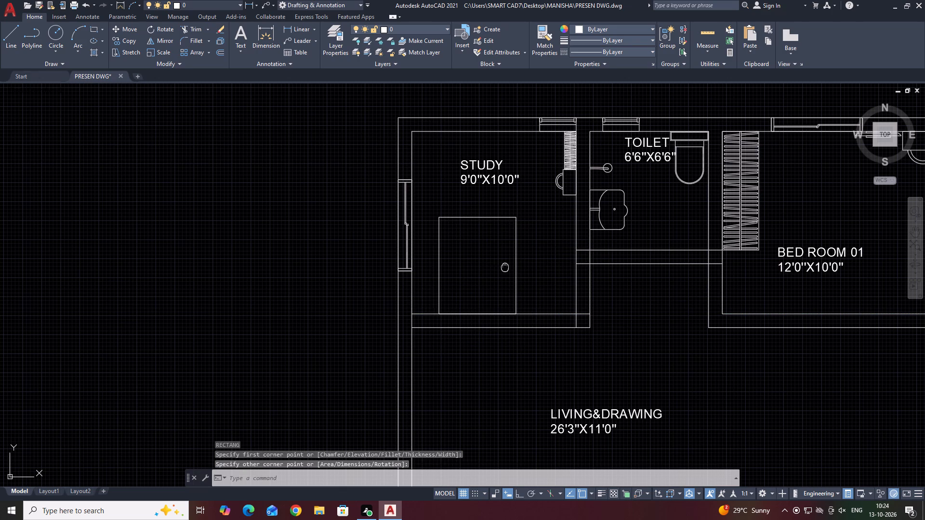
middle_drag(504, 273, 503, 296)
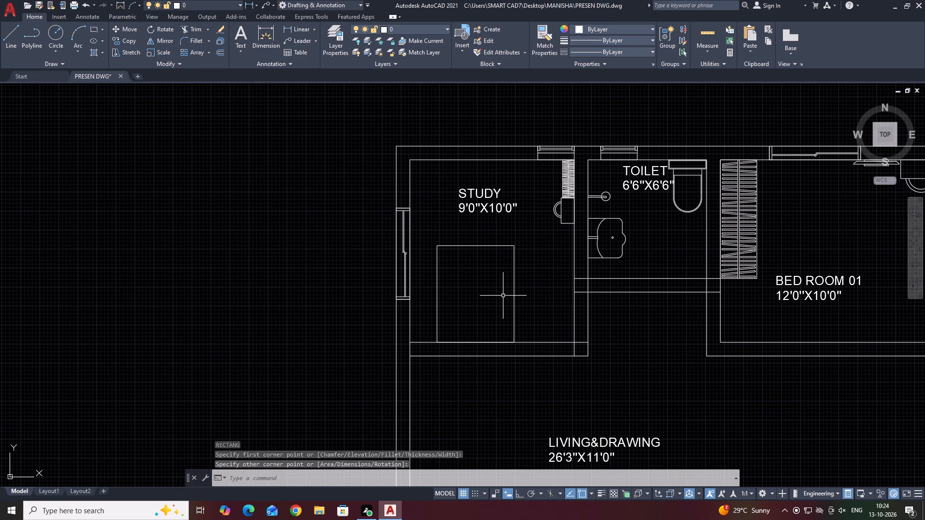
text(SPL)
key(space)
scroll(434, 343, up, 4)
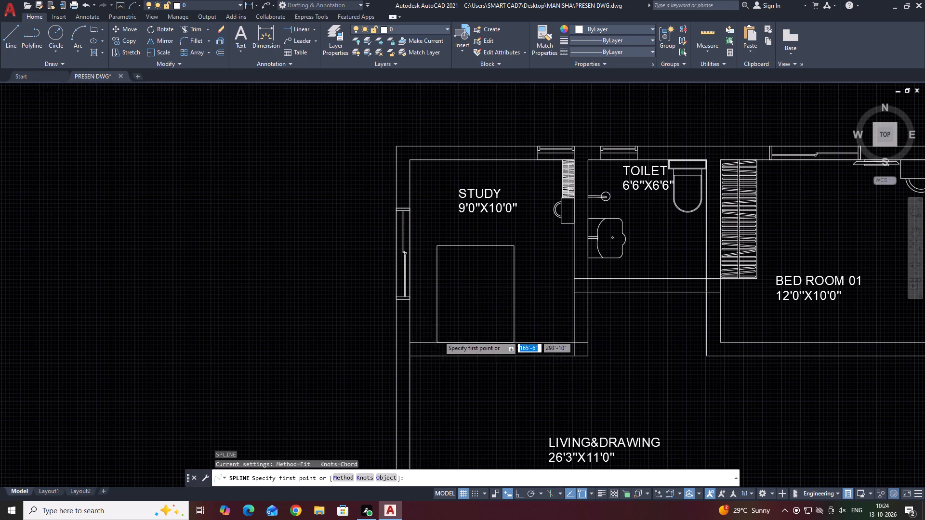
click(436, 364)
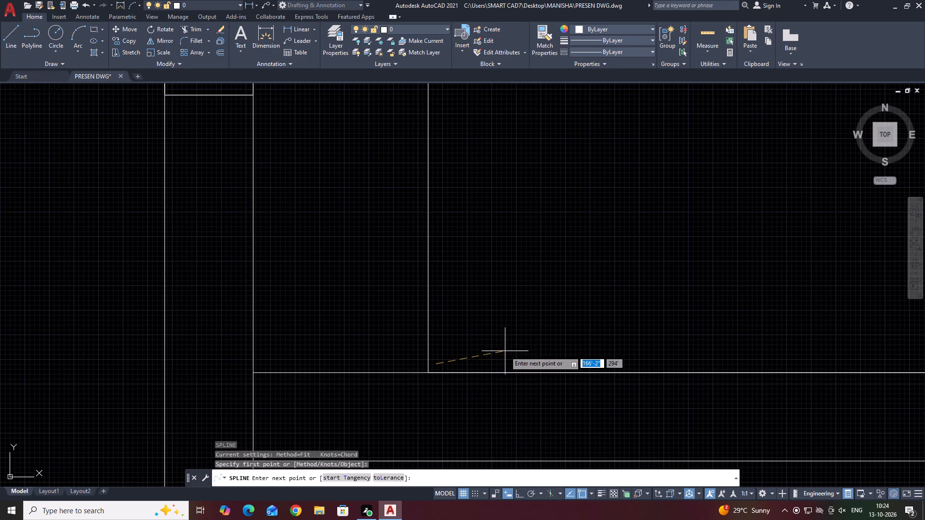
click(509, 355)
scroll(521, 342, down, 3)
scroll(544, 338, up, 2)
click(529, 340)
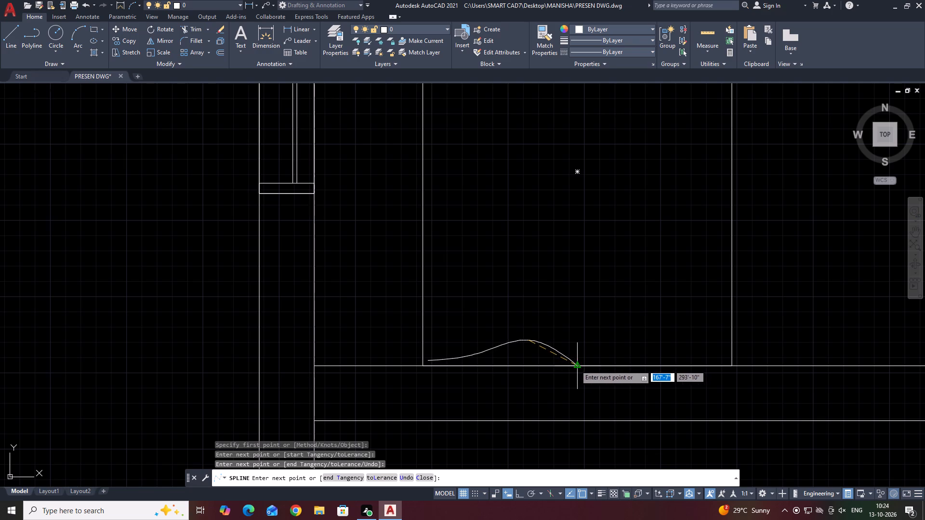
click(568, 354)
key(Return)
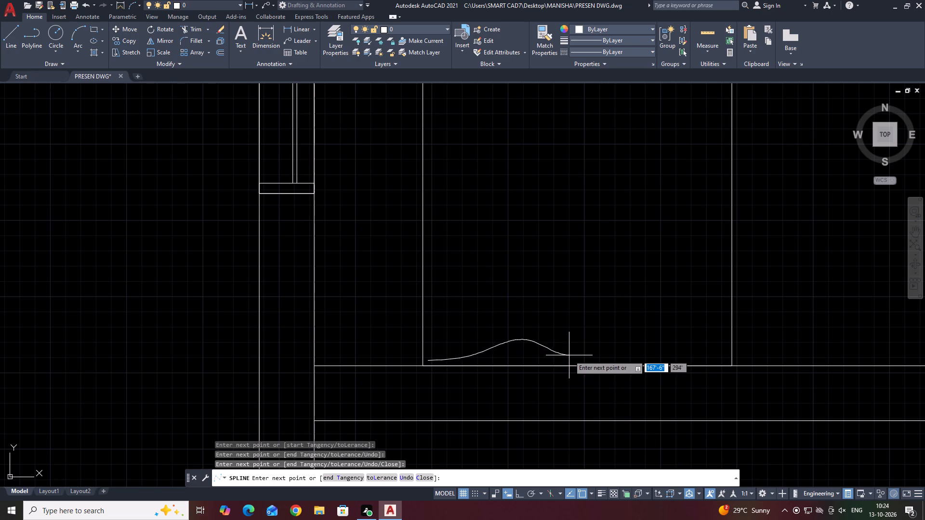
Draw a wavy spline for the pillow's left edge, going up from the left end of its lower edge.
scroll(569, 356, up, 2)
key(space)
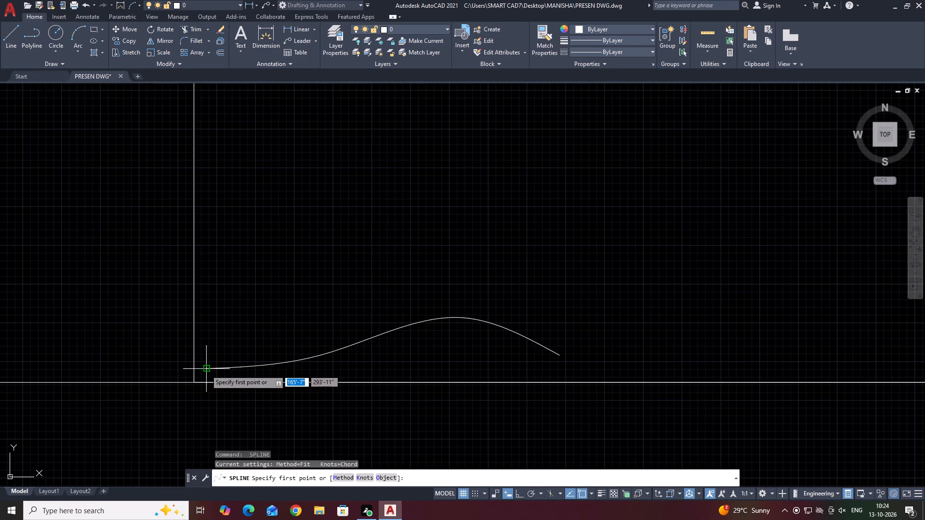
click(206, 370)
click(220, 303)
click(214, 248)
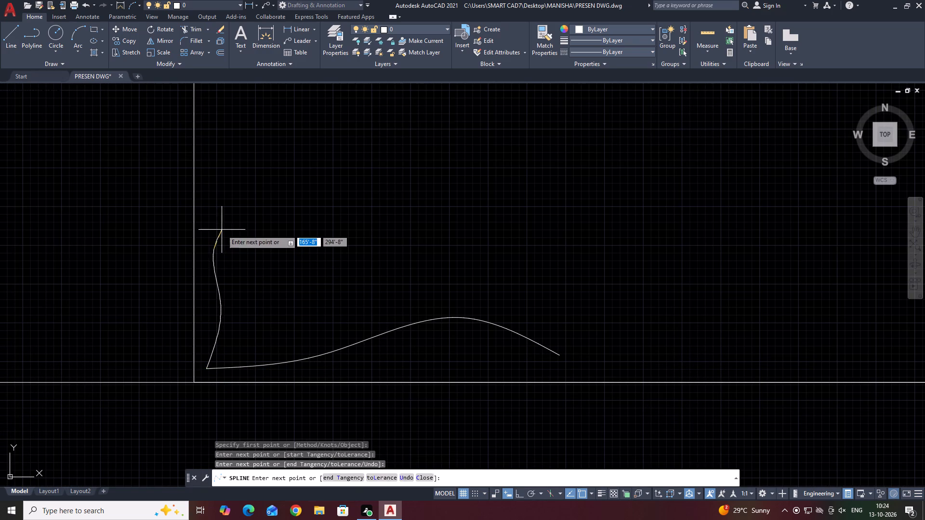
click(224, 226)
key(space)
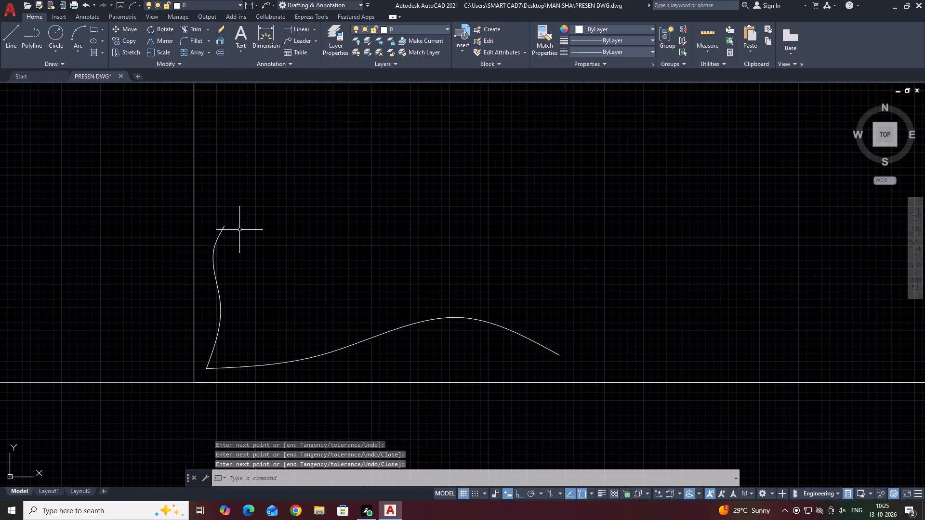
Draw a gently curved spline for the pillow's top edge, starting from the upper end of its left edge.
key(space)
click(223, 228)
click(312, 215)
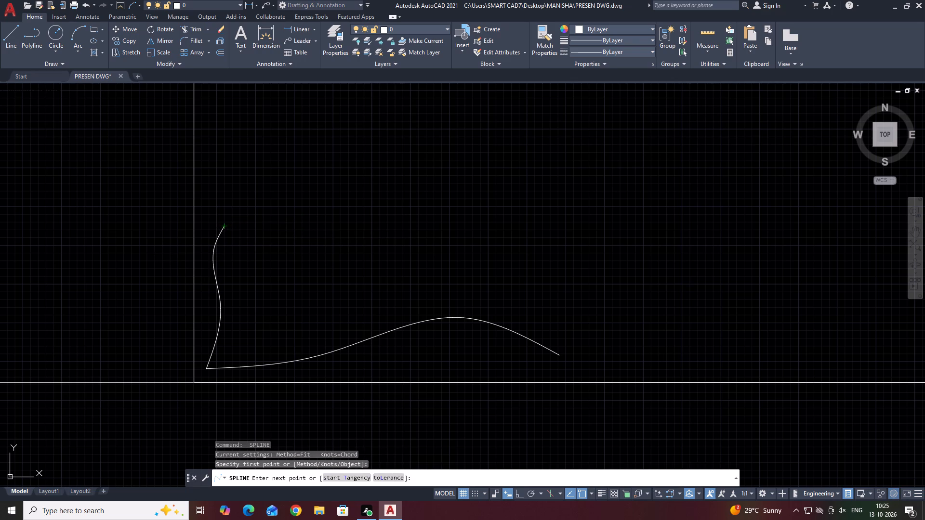
click(376, 208)
click(444, 201)
click(505, 211)
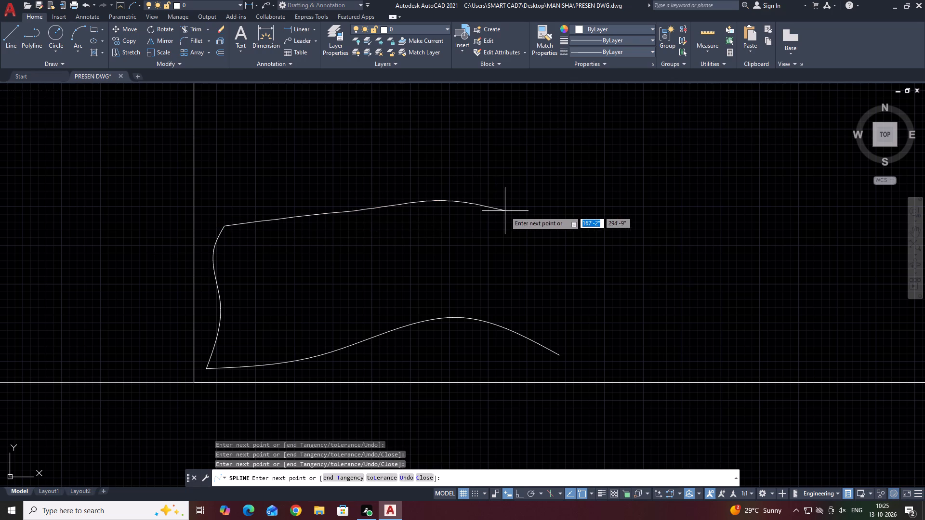
key(space)
Draw a wavy spline for the pillow's right edge, from the top edge's end down to the lower edge.
key(space)
click(504, 210)
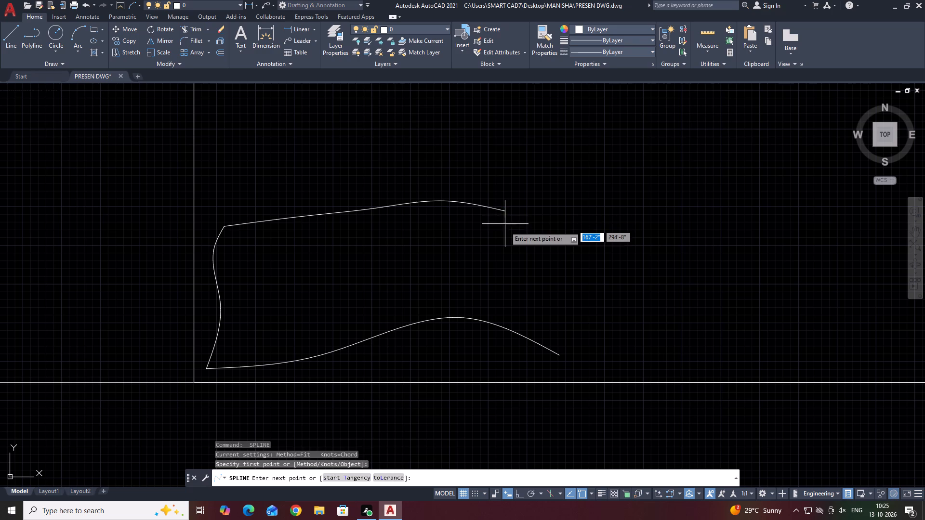
click(505, 235)
click(502, 265)
click(504, 294)
click(501, 314)
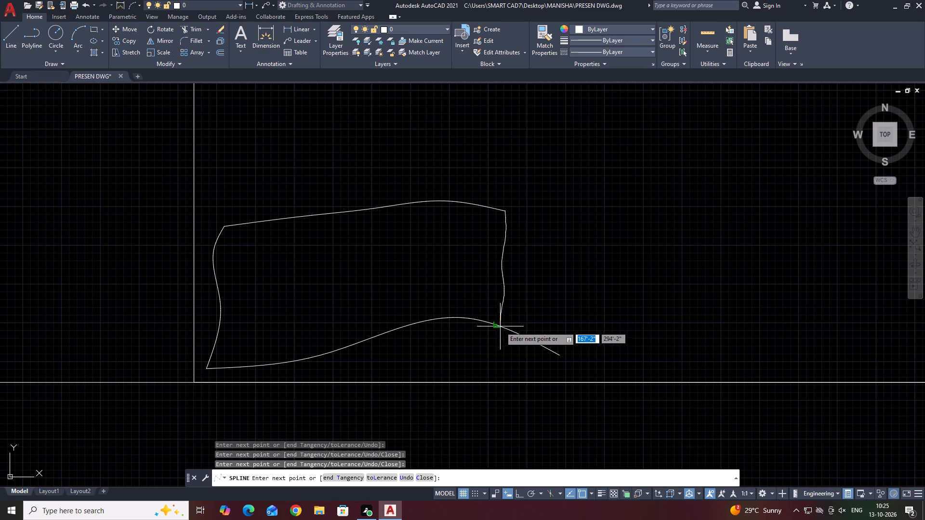
click(497, 326)
key(space)
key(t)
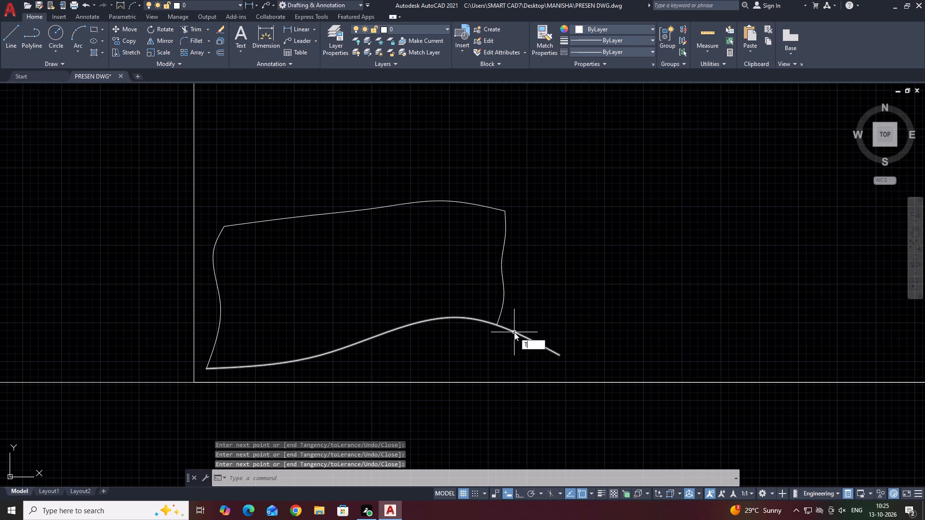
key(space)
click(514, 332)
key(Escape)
Trim the part of the pillow's lower spline that overhangs its right edge.
text(TR)
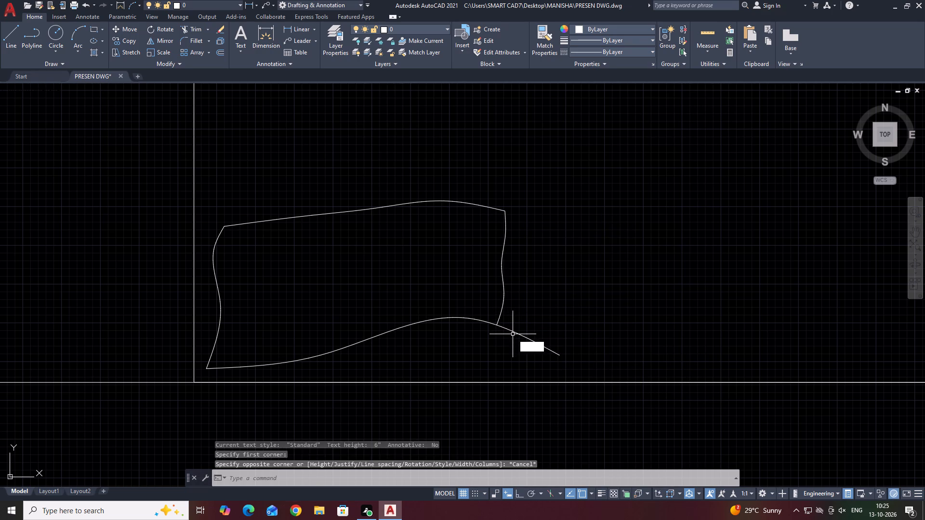
key(space)
click(516, 333)
key(Escape)
Reshape the pillow's lower edge by stretching its control points downward and pulling the shared lower-right corner down and outward.
scroll(505, 308, down, 5)
scroll(507, 309, up, 4)
drag(507, 275, 502, 280)
click(446, 332)
click(411, 305)
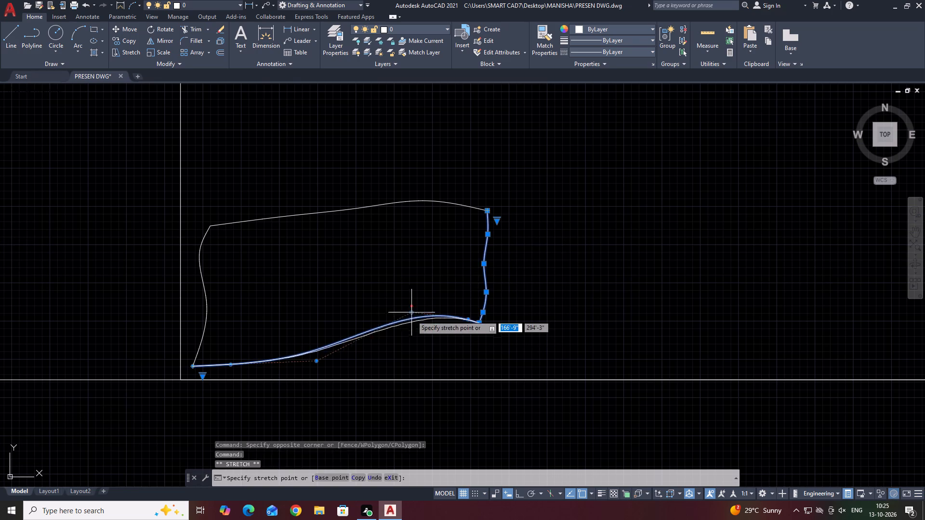
click(412, 336)
middle_drag(409, 304, 220, 241)
scroll(279, 252, up, 2)
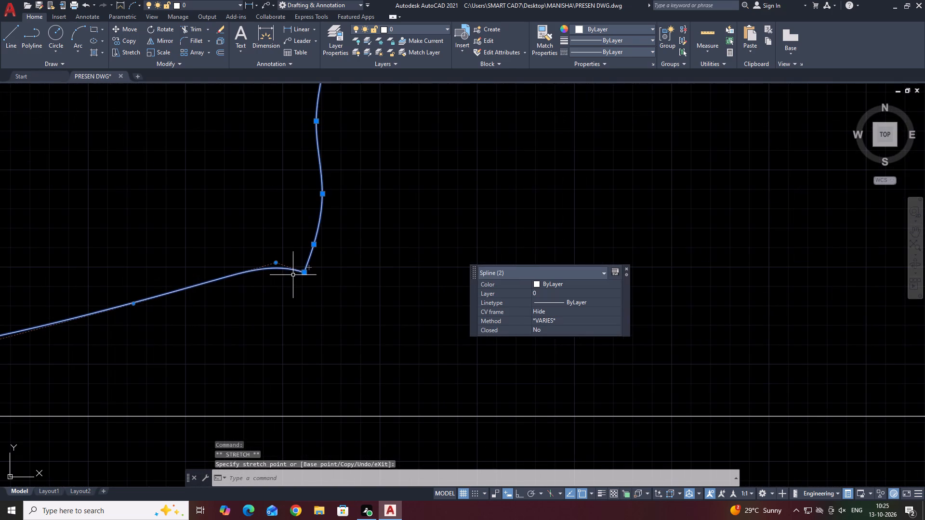
click(303, 272)
click(335, 361)
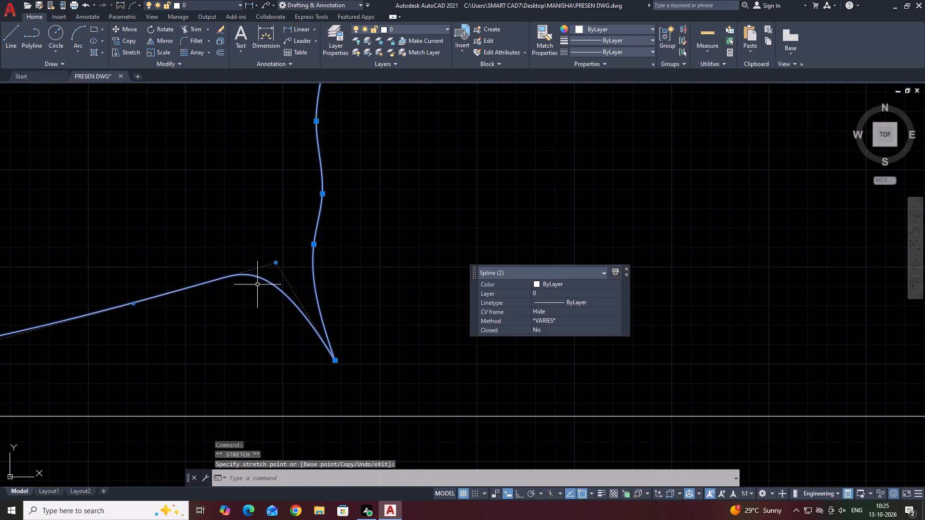
click(277, 263)
click(264, 323)
scroll(274, 315, down, 3)
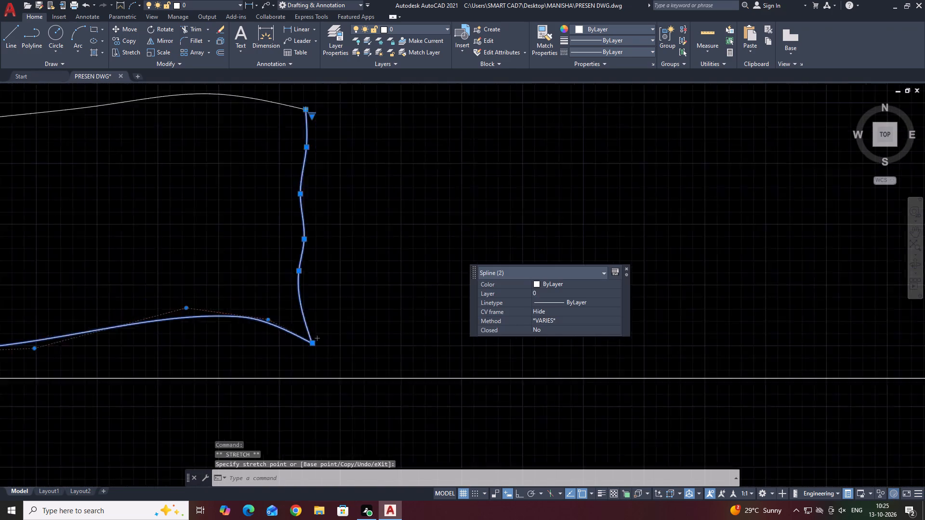
Flatten the pillow's lower edge near its right end by stretching two of its control points downward.
scroll(274, 315, down, 2)
key(Escape)
middle_drag(243, 303, 315, 305)
scroll(356, 317, up, 3)
click(313, 295)
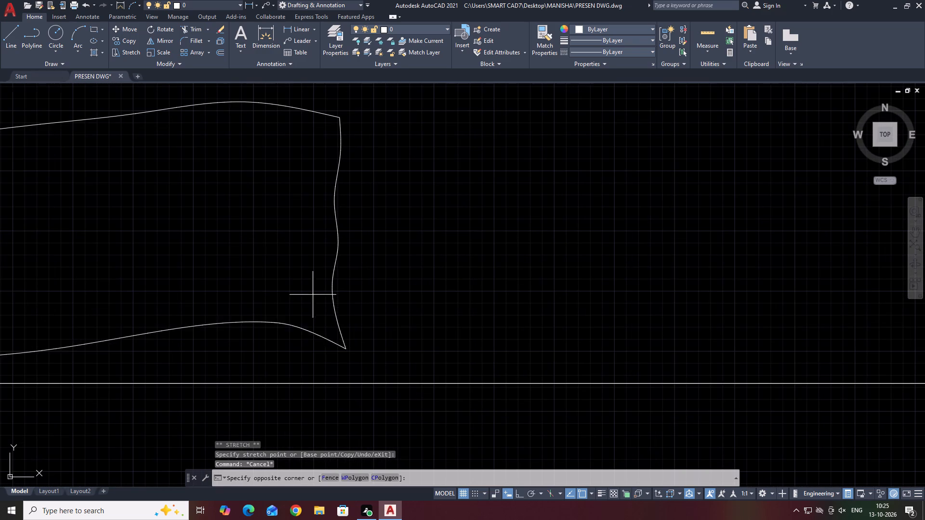
click(277, 359)
middle_drag(275, 304, 314, 122)
scroll(342, 142, up, 2)
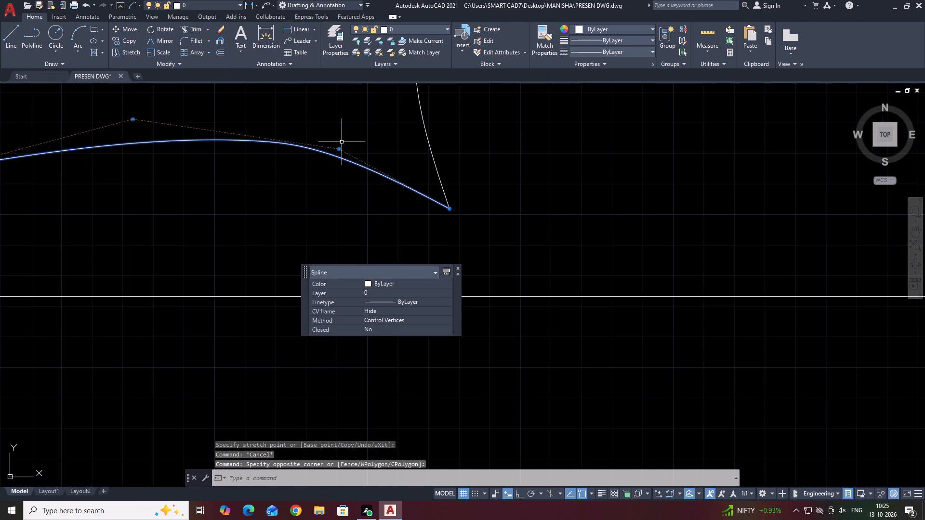
click(339, 149)
click(324, 203)
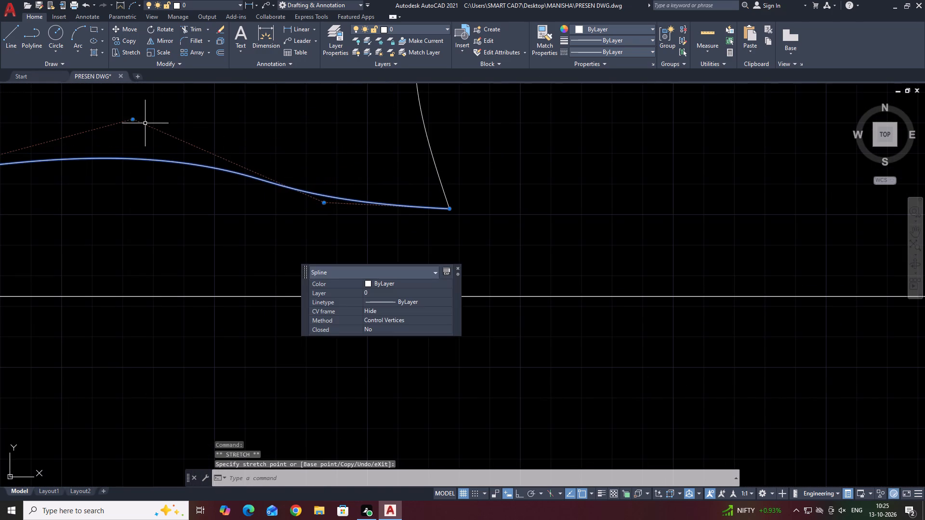
click(133, 120)
click(127, 163)
scroll(227, 178, down, 4)
key(Escape)
scroll(366, 191, down, 2)
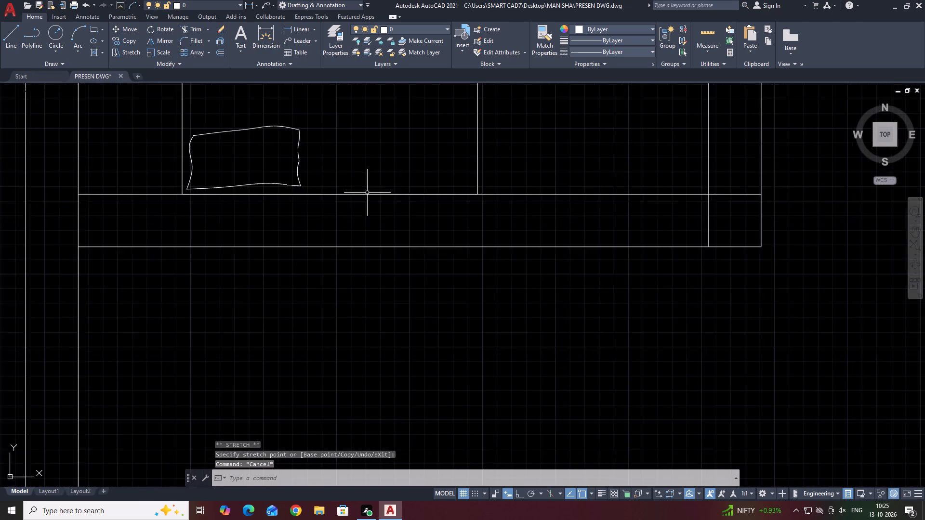
Stretch the pillow's upper-left corner upward, moving the shared end of the left and top splines together.
scroll(368, 193, down, 1)
scroll(328, 177, up, 3)
scroll(243, 135, up, 2)
click(246, 130)
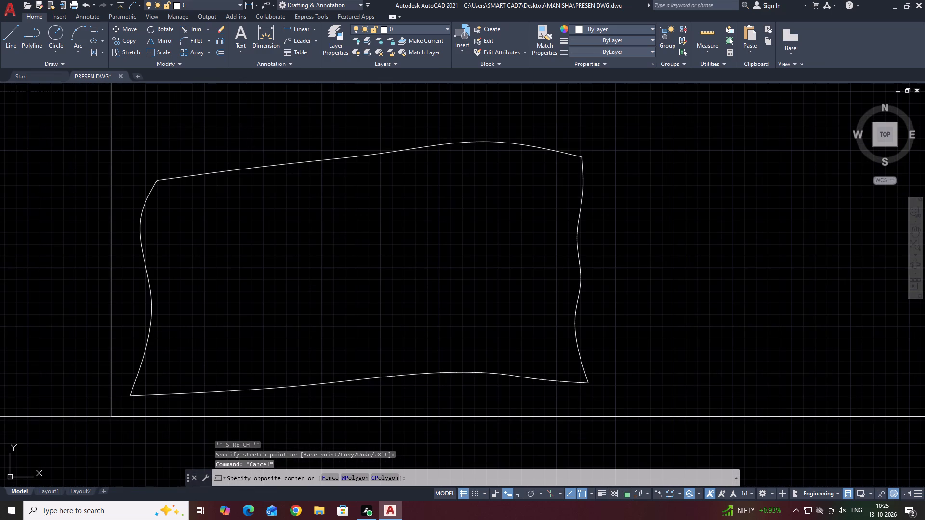
click(148, 195)
middle_drag(171, 191, 168, 276)
scroll(166, 286, down, 1)
scroll(164, 288, up, 3)
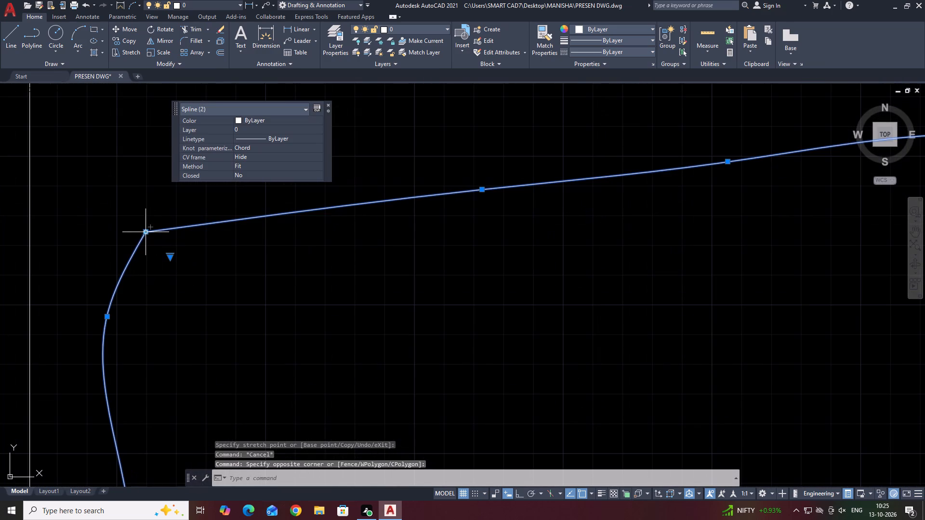
click(146, 231)
scroll(150, 219, down, 4)
click(153, 187)
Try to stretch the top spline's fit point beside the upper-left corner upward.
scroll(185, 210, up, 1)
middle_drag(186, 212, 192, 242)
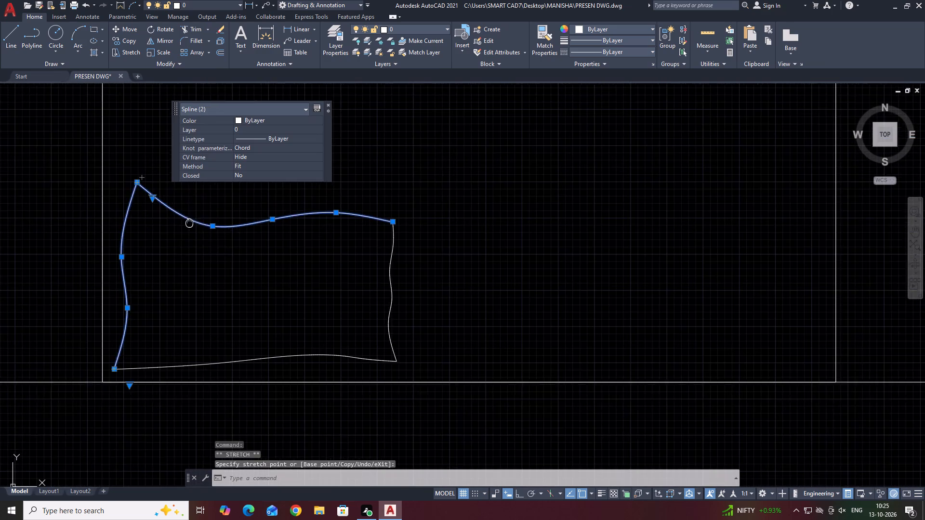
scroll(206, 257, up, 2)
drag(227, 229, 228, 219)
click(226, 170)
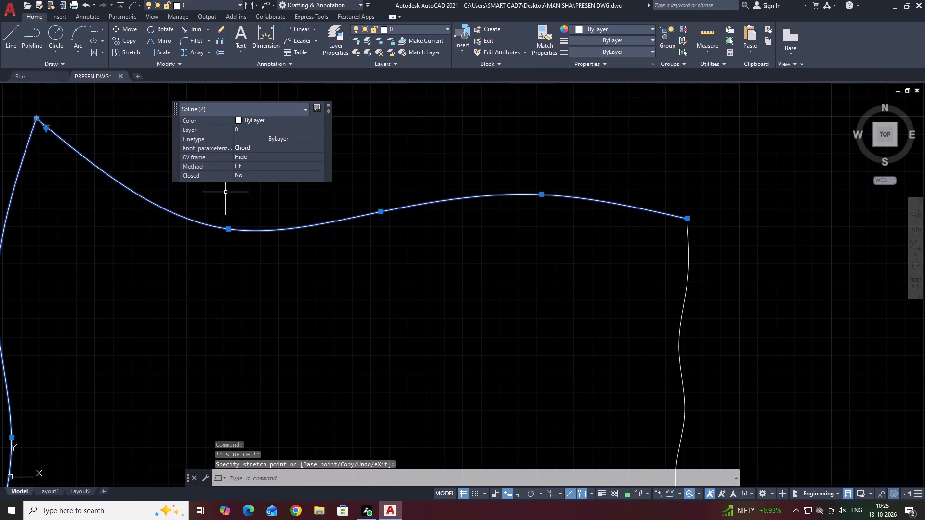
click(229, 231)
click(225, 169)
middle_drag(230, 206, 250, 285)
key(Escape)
Pull the shared upper-left corner of the pillow's left and top splines down slightly.
scroll(281, 295, down, 3)
scroll(211, 247, up, 2)
scroll(263, 312, up, 3)
scroll(297, 353, up, 3)
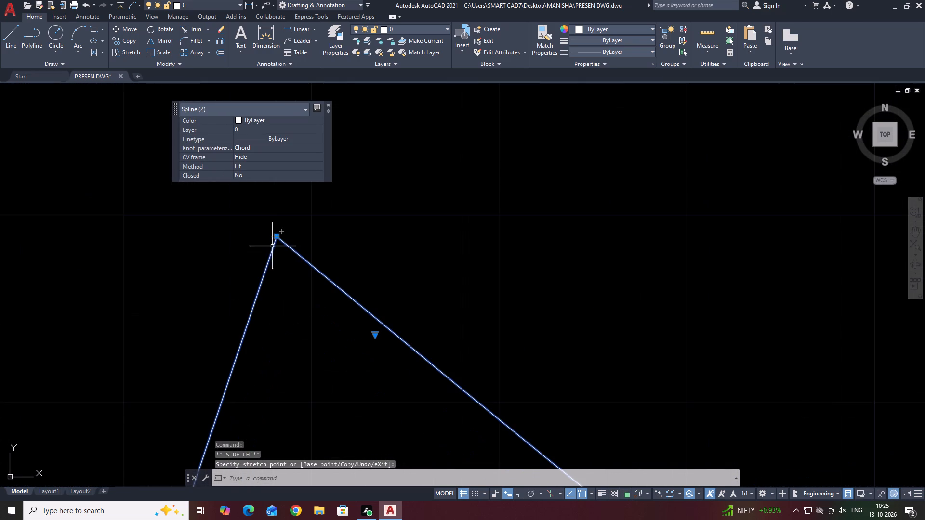
click(277, 235)
click(278, 236)
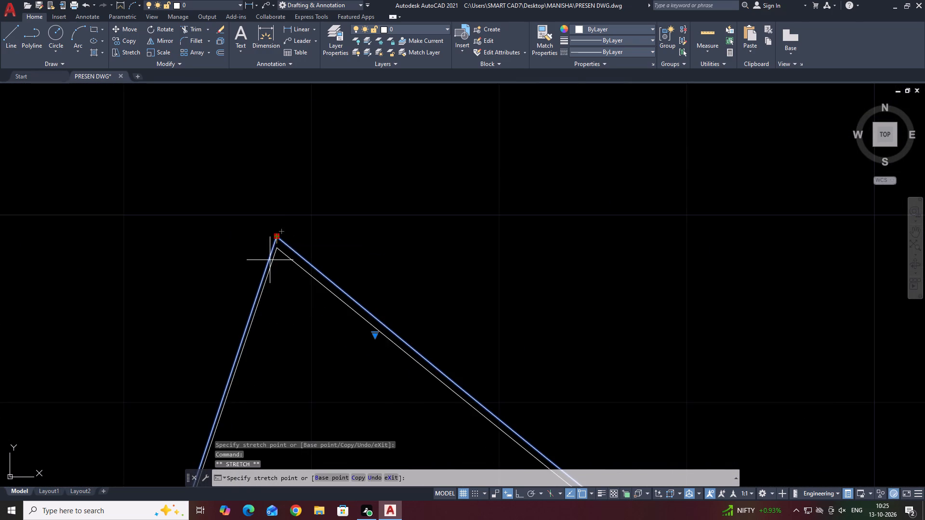
click(266, 300)
key(Escape)
scroll(272, 300, down, 13)
middle_drag(422, 325, 379, 306)
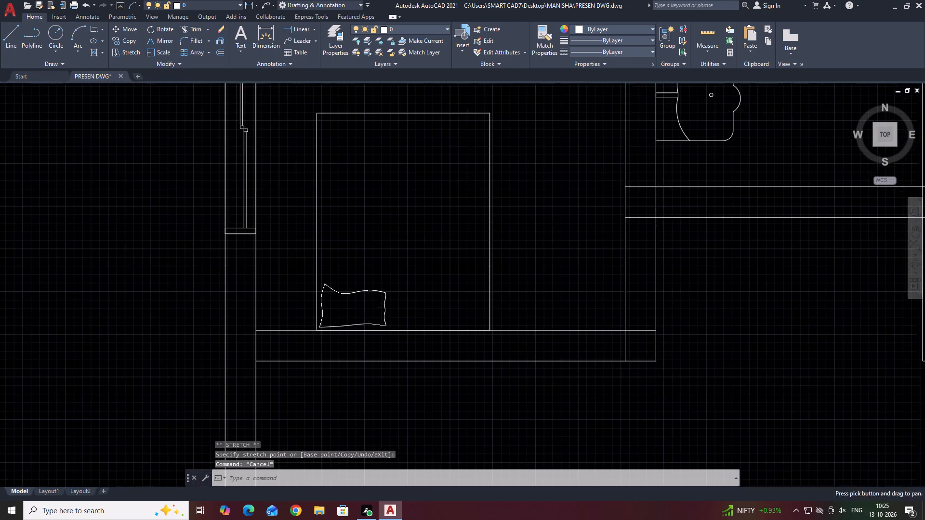
Lower the pillow's upper-left corner further, to nearly the height of its upper-right corner.
scroll(341, 295, up, 3)
click(302, 257)
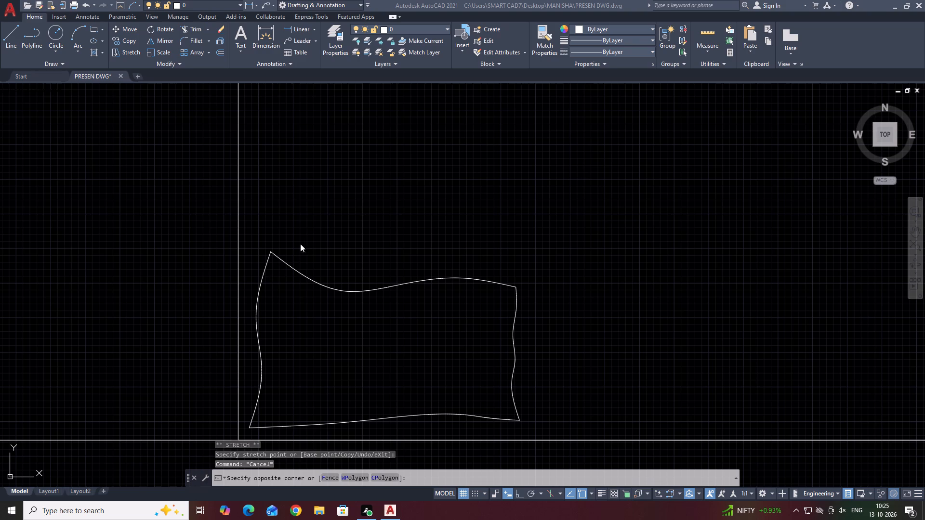
key(Escape)
key(Escape)
key(space)
scroll(277, 264, up, 4)
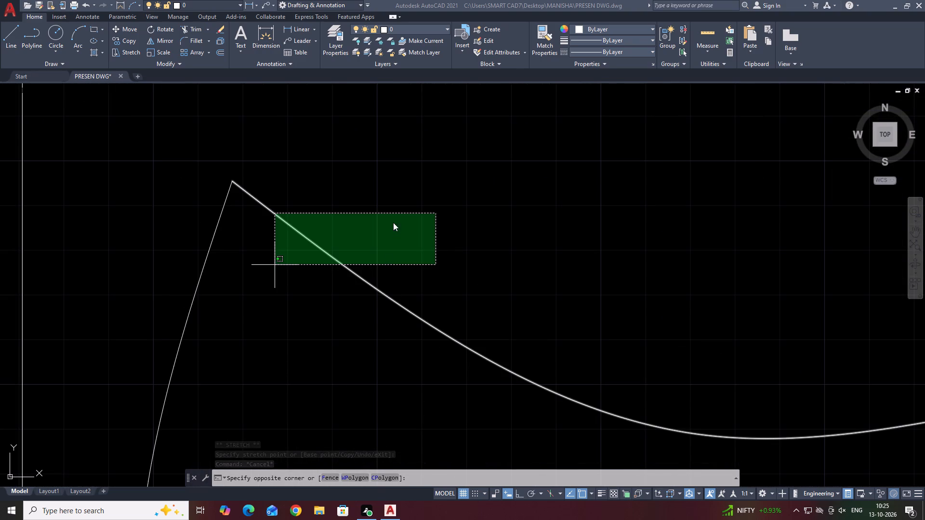
click(160, 312)
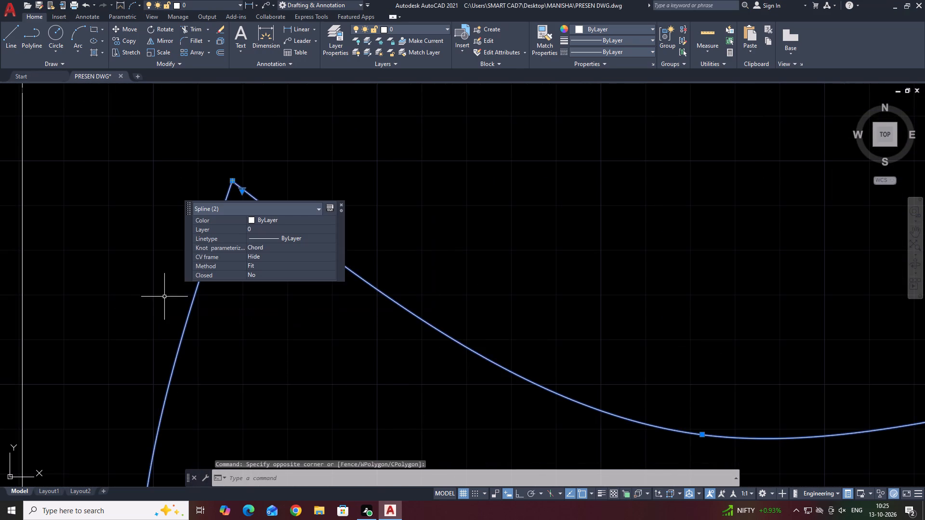
scroll(374, 321, down, 3)
middle_drag(491, 323, 579, 248)
scroll(416, 218, up, 7)
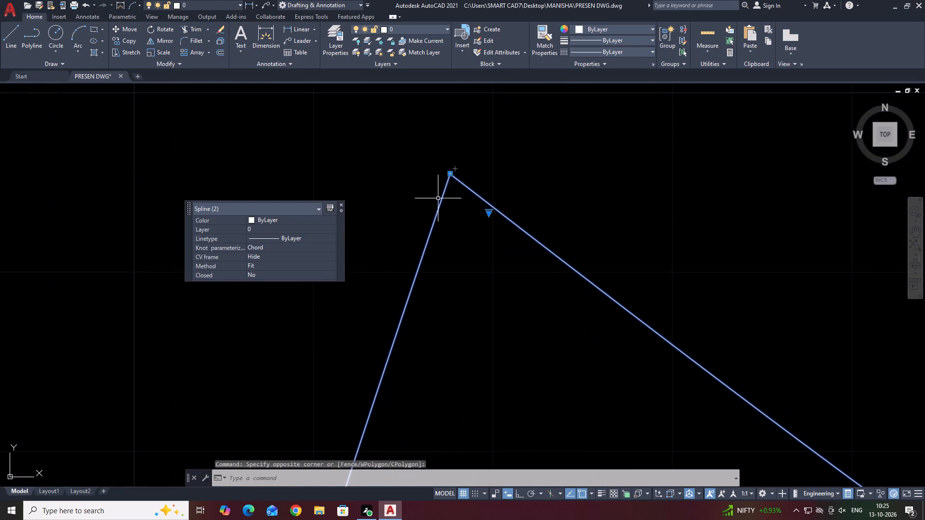
drag(450, 173, 451, 167)
scroll(416, 277, down, 9)
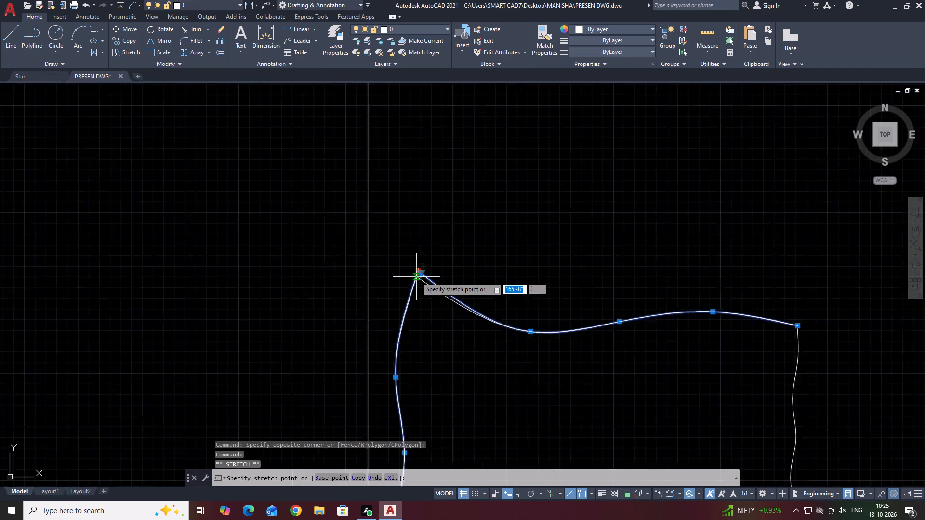
click(417, 293)
key(Escape)
middle_drag(586, 308, 507, 272)
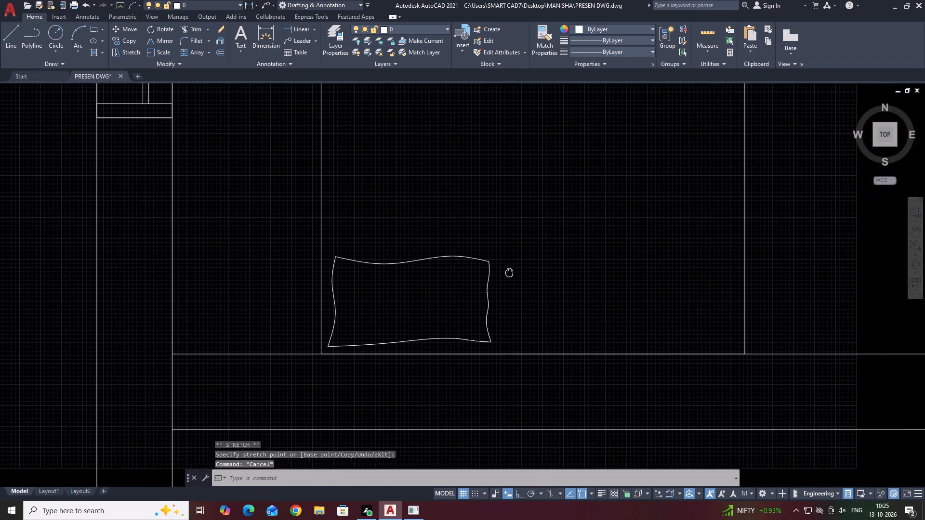
Mirror the pillow's four splines about the bed's vertical centreline with Ortho on, keeping the original.
middle_drag(507, 272, 449, 278)
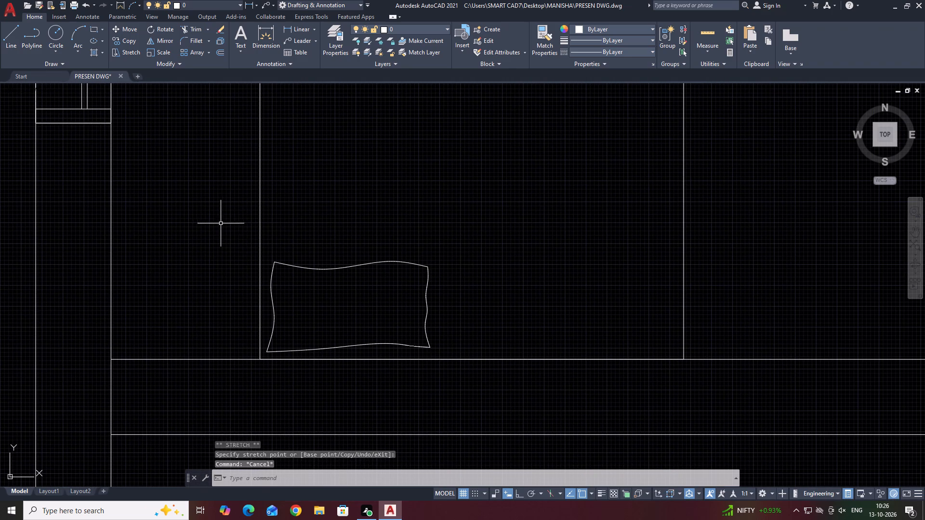
click(220, 223)
click(474, 373)
middle_drag(380, 272, 384, 290)
text(MI)
key(space)
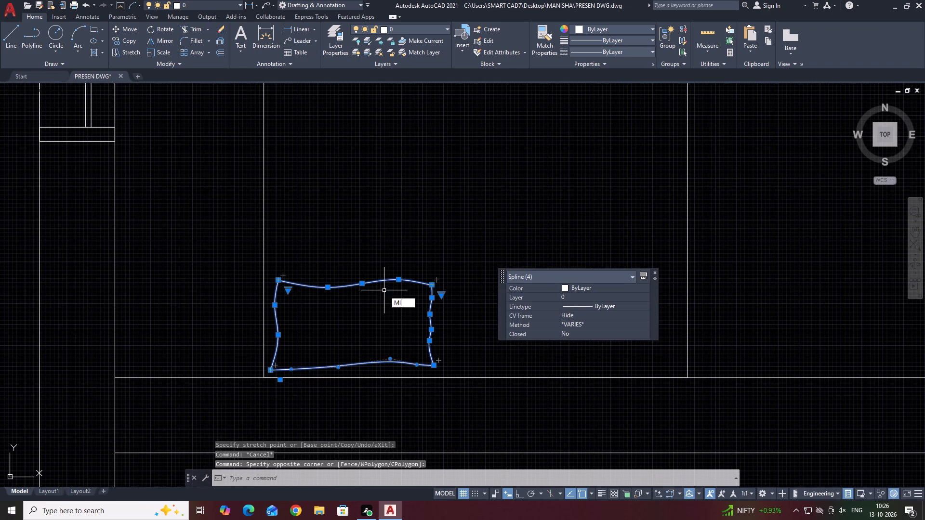
click(475, 379)
key(F8)
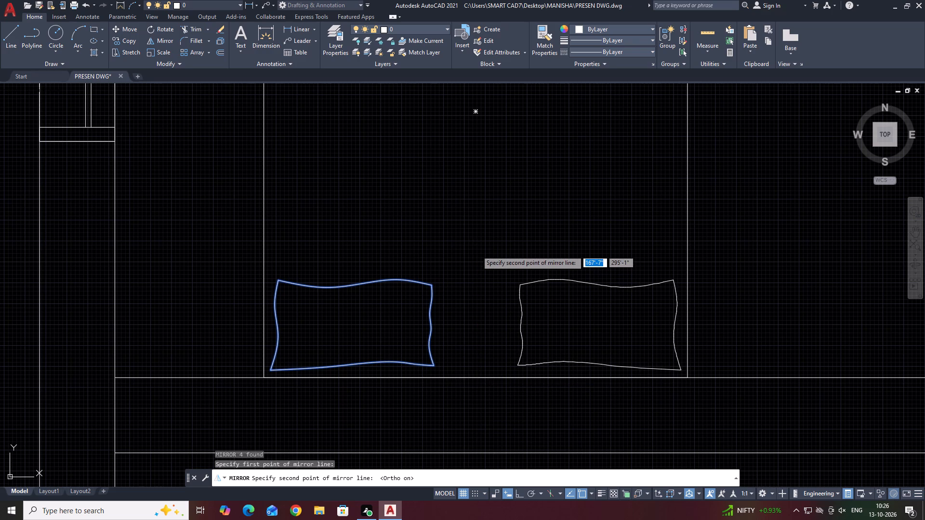
click(476, 248)
drag(505, 284, 476, 248)
Move the left pillow slightly inward, toward the middle of the bed.
middle_drag(476, 319, 421, 261)
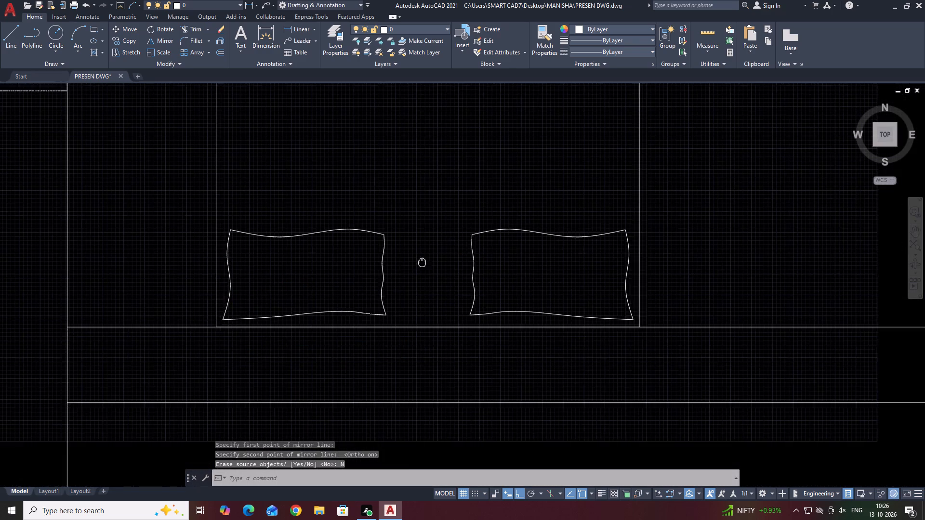
drag(187, 194, 189, 200)
click(391, 329)
key(m)
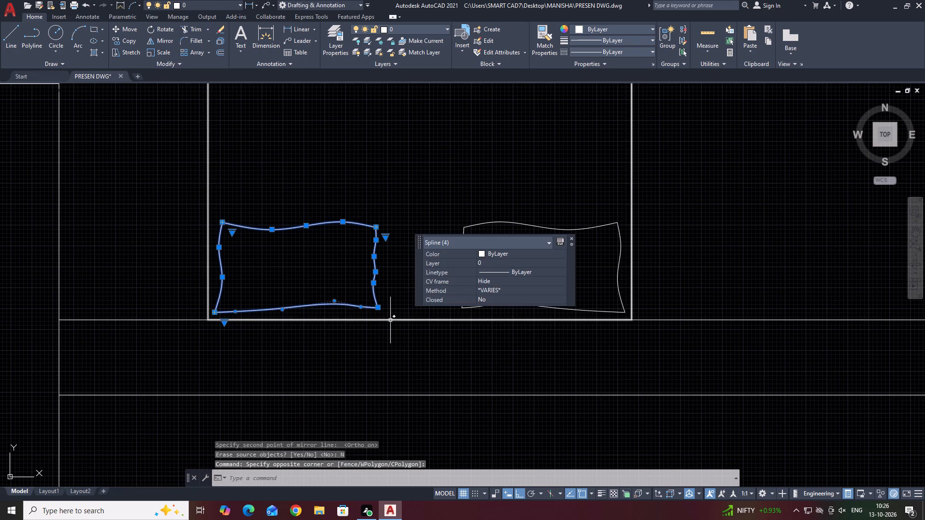
key(space)
click(395, 282)
click(413, 283)
Move the right pillow slightly inward, toward the middle of the bed.
click(430, 208)
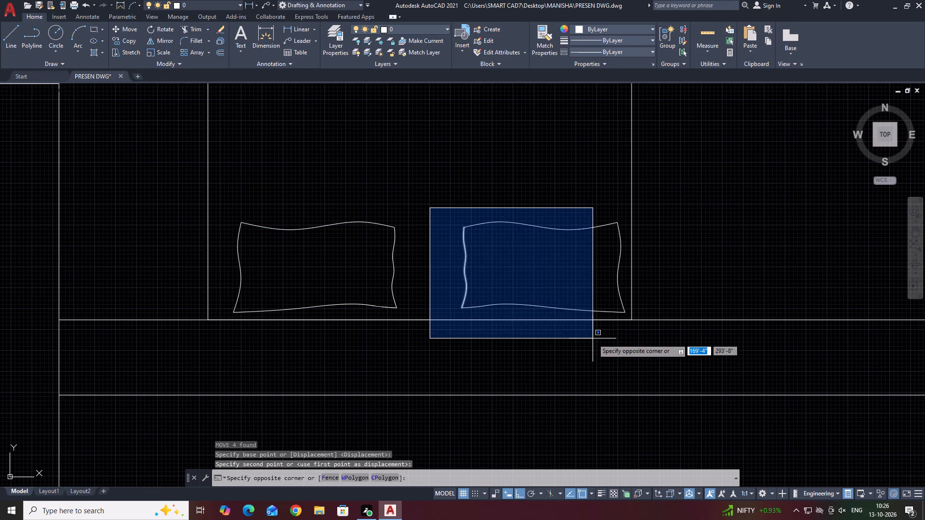
click(628, 338)
key(m)
key(space)
click(672, 263)
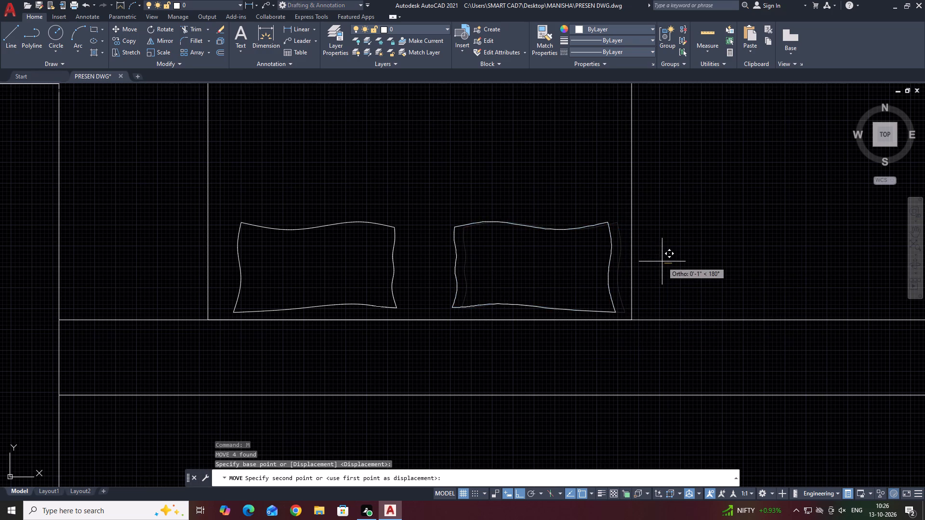
click(649, 258)
Copy the right pillow straight up by about 7 inches so the copy overlaps the original.
middle_drag(564, 222, 577, 318)
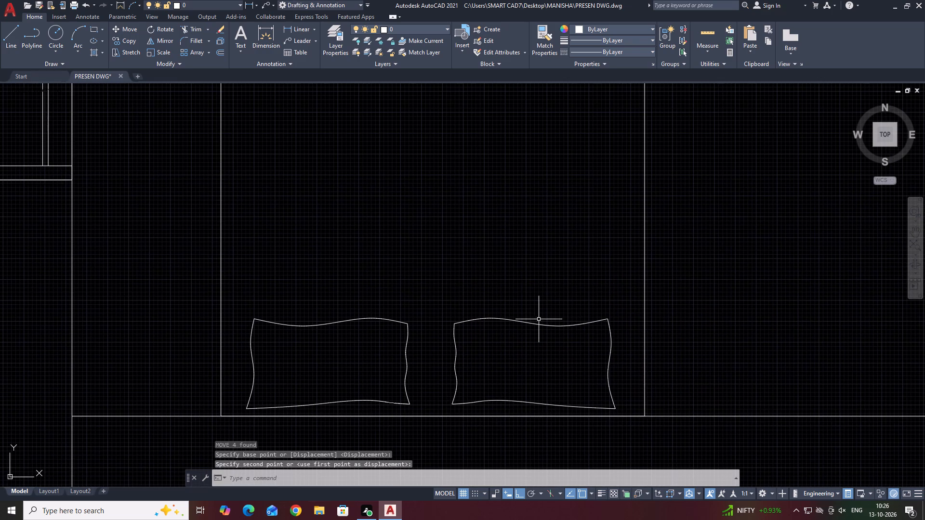
click(421, 269)
click(631, 419)
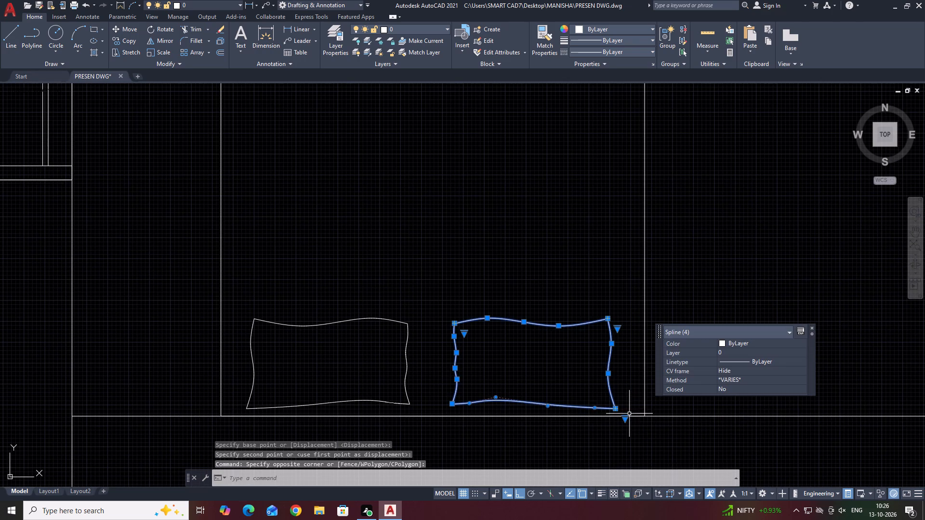
key(c)
text(O)
key(space)
click(628, 410)
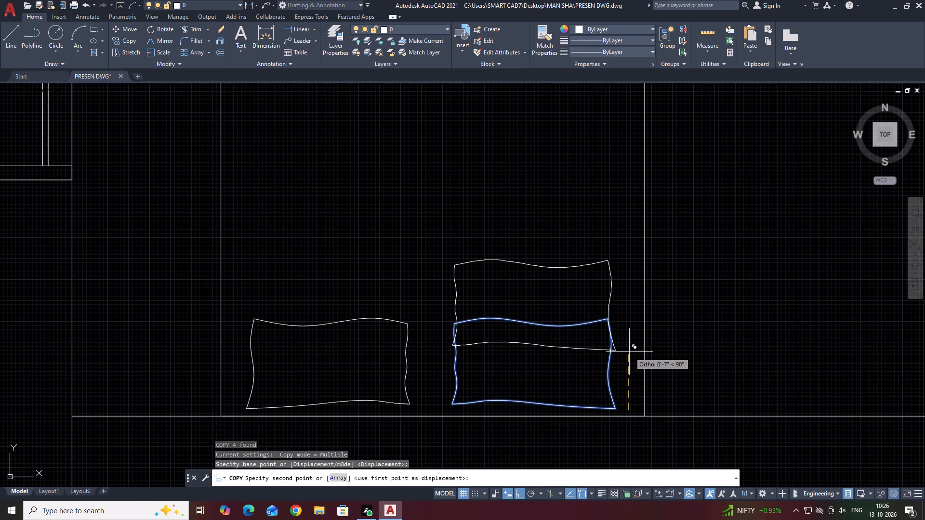
click(629, 351)
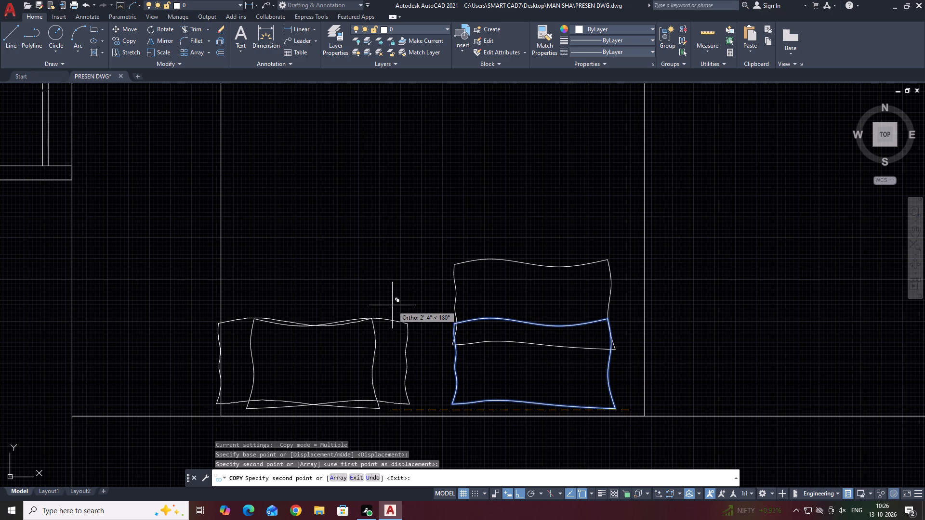
key(Escape)
Copy the left pillow straight up so it overlaps the original, matching the pair on the right.
click(225, 303)
click(438, 425)
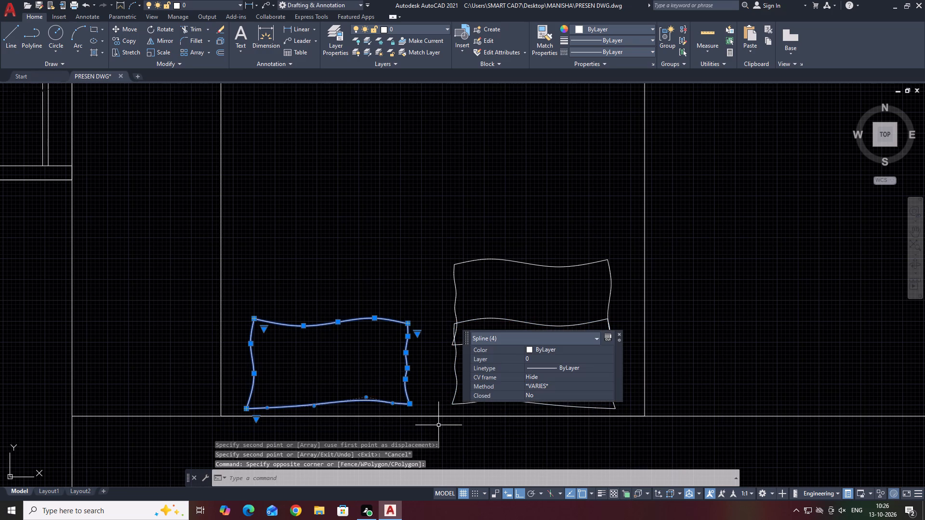
text(CO)
key(space)
click(421, 395)
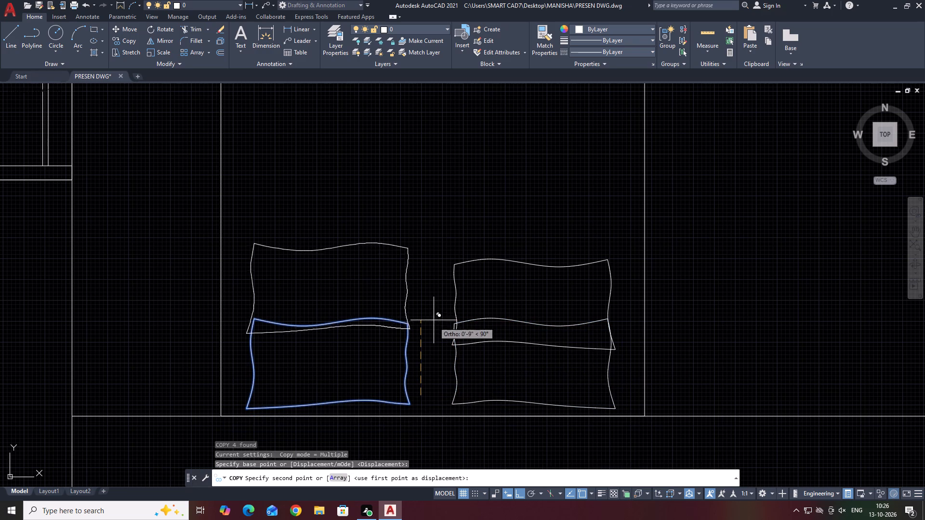
click(438, 337)
key(Escape)
Draw a wavy spline across the full bed width above the pillows, overhanging both bed sides.
scroll(428, 246, down, 5)
middle_drag(504, 239, 496, 339)
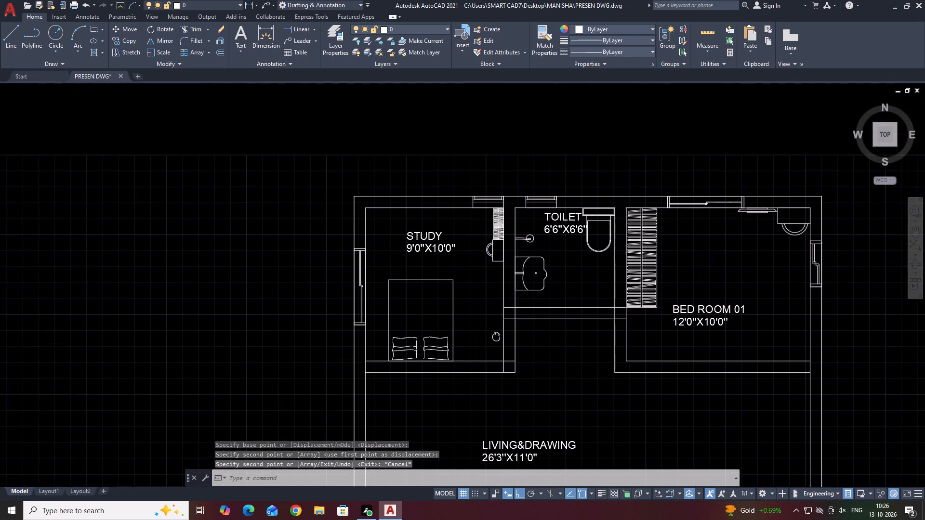
middle_drag(496, 339, 497, 349)
text(SPL)
key(space)
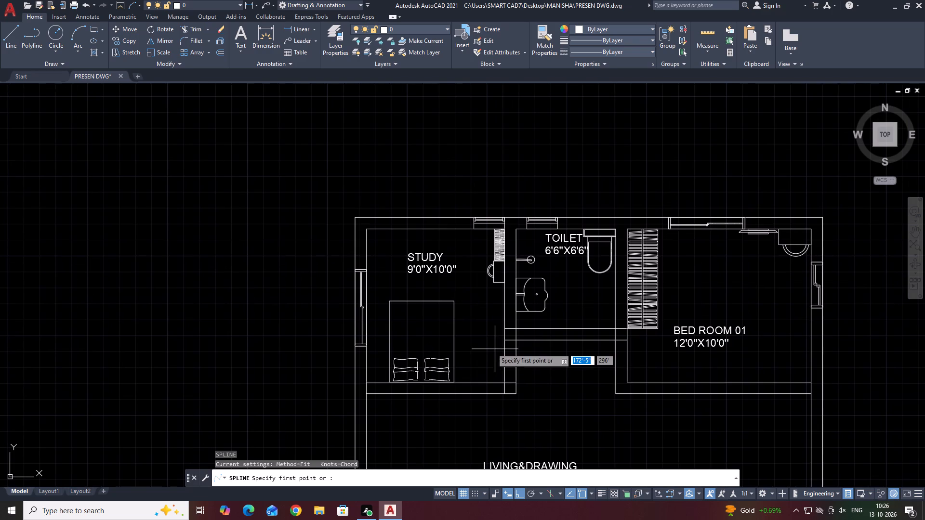
scroll(384, 338, up, 4)
click(376, 355)
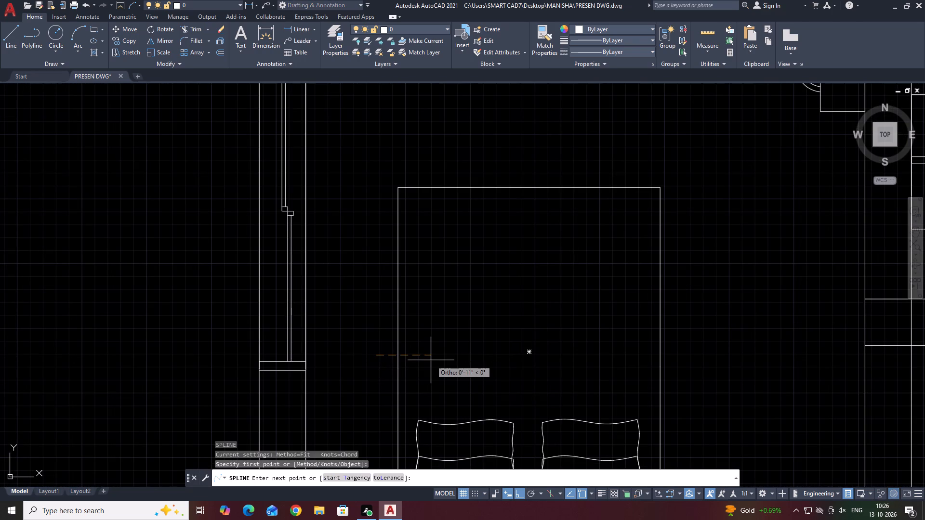
key(F8)
click(403, 371)
click(451, 362)
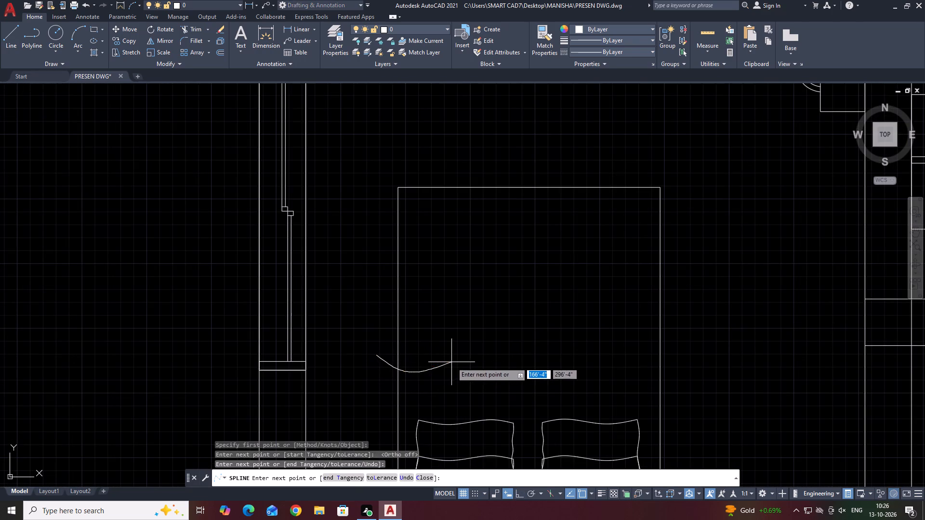
click(506, 367)
click(575, 376)
click(596, 363)
click(634, 361)
click(653, 368)
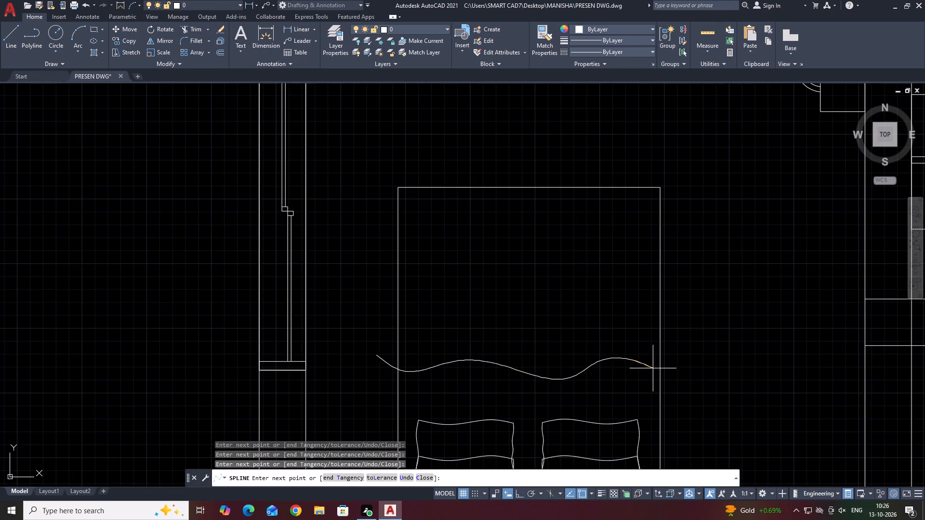
click(665, 371)
click(674, 372)
click(683, 369)
click(689, 363)
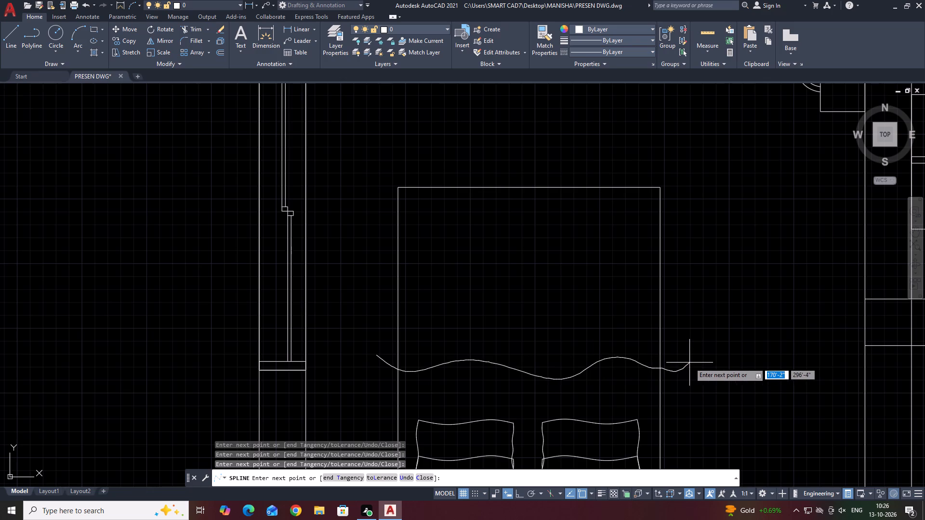
key(space)
Draw a short wavy spline upward from the left end of the cover's wavy edge.
key(space)
scroll(370, 357, up, 4)
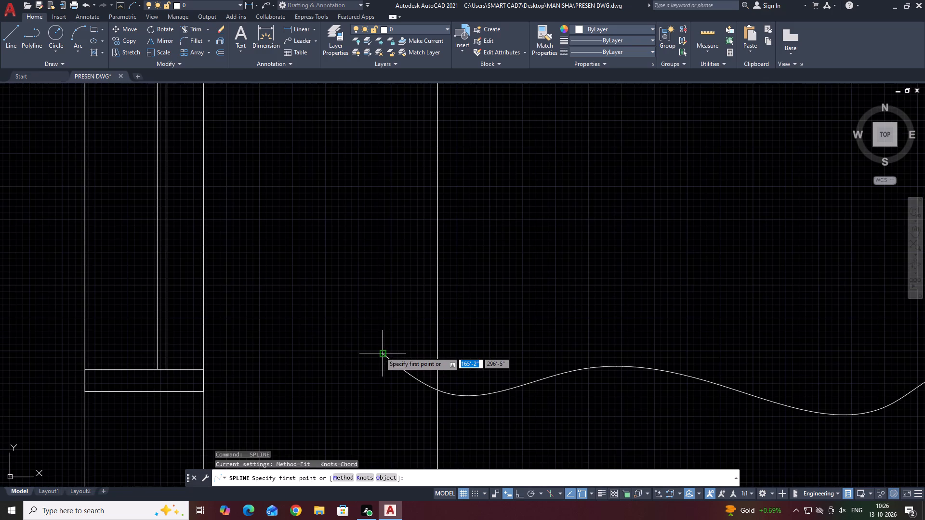
click(383, 355)
click(393, 318)
click(387, 280)
click(391, 262)
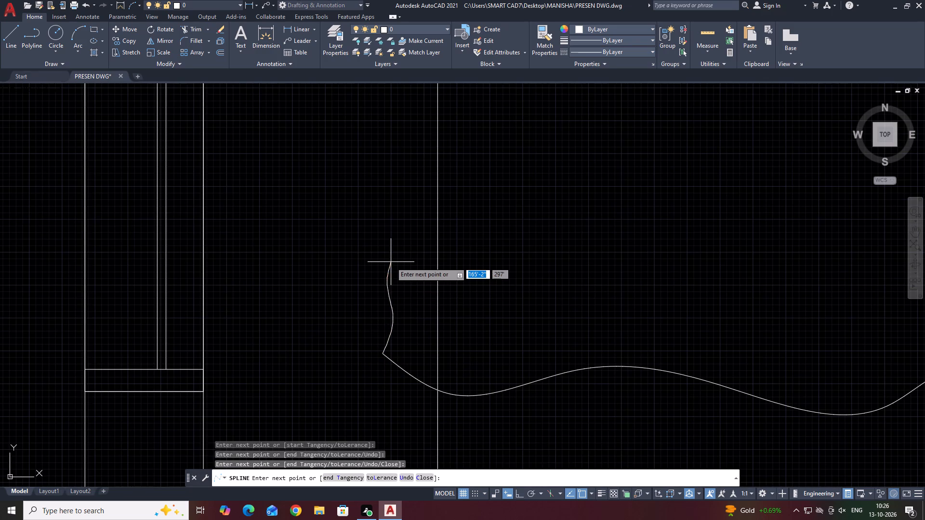
key(space)
Draw a nearly straight spline from the top of the left side curve across and past the bed's right side.
click(390, 262)
key(space)
click(391, 260)
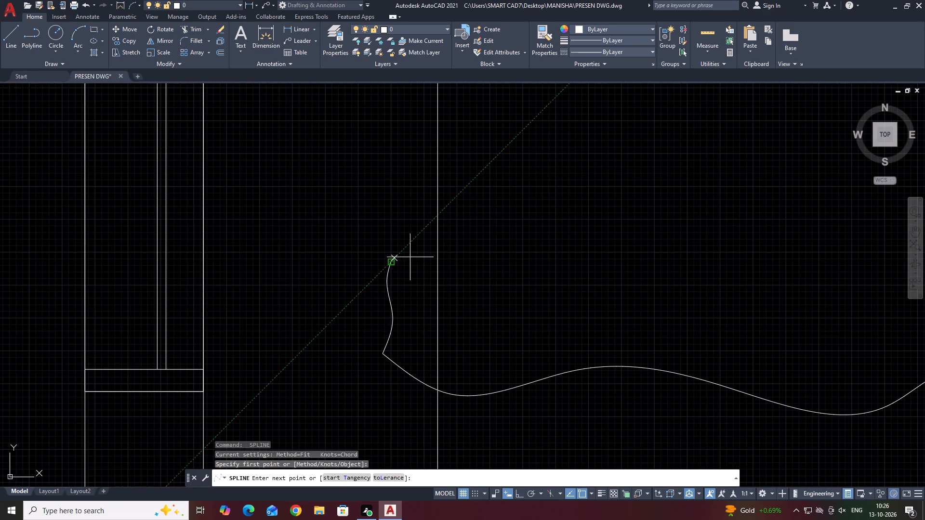
click(458, 266)
scroll(492, 270, down, 3)
middle_drag(576, 271, 459, 260)
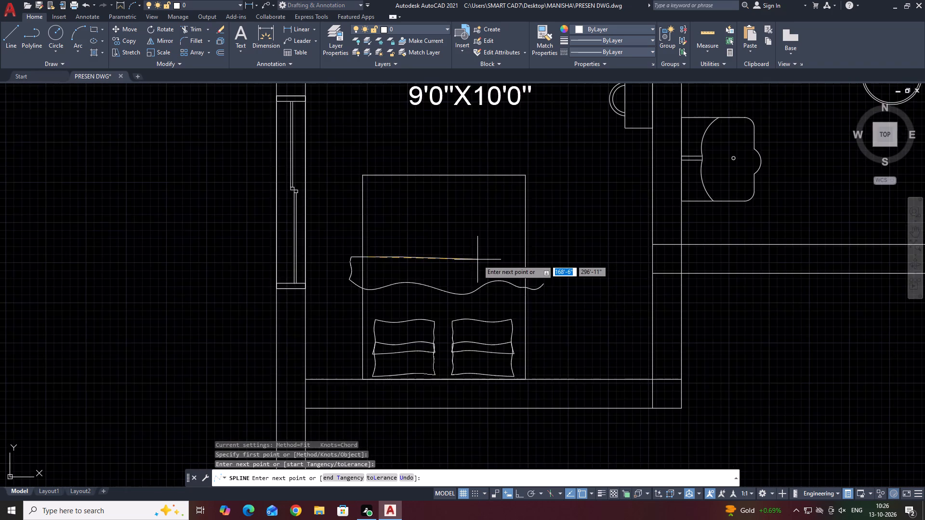
scroll(494, 256, up, 2)
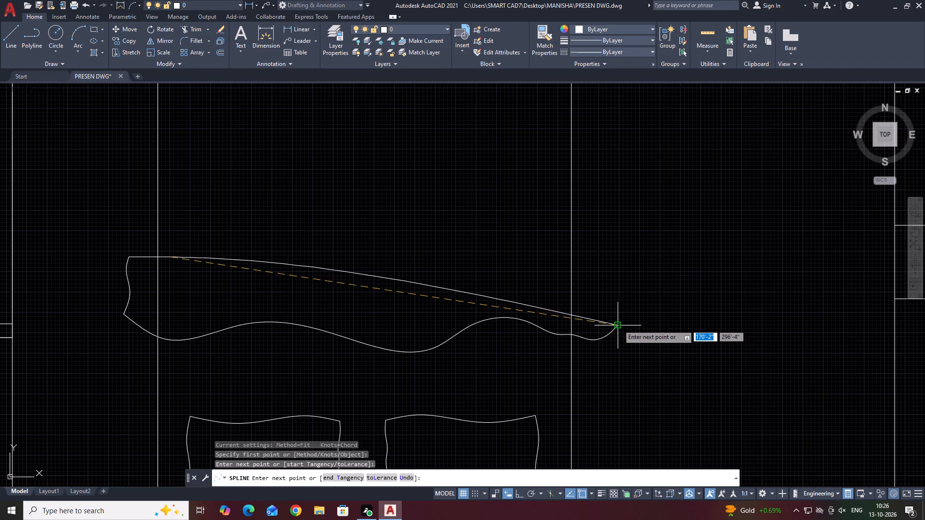
click(619, 254)
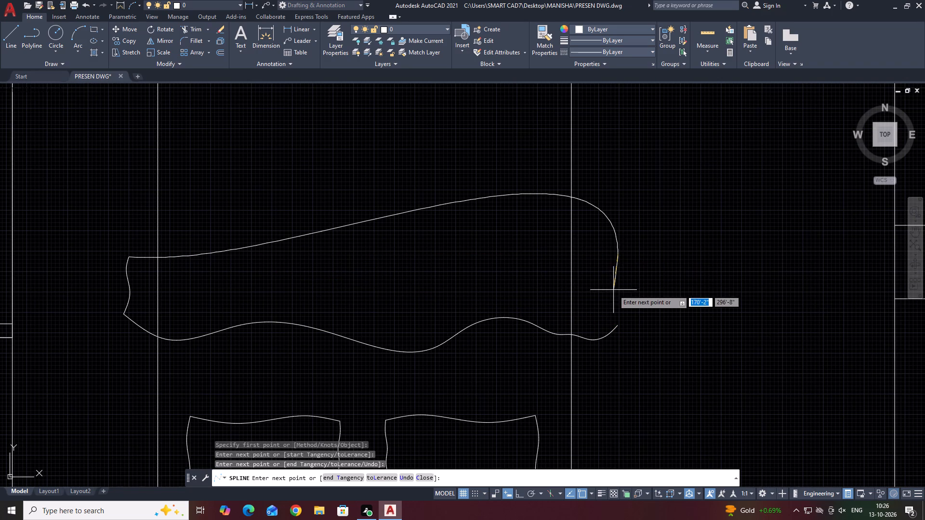
key(space)
Close the cover fold's right end with a short wavy spline down to the end of the lower wavy edge.
key(space)
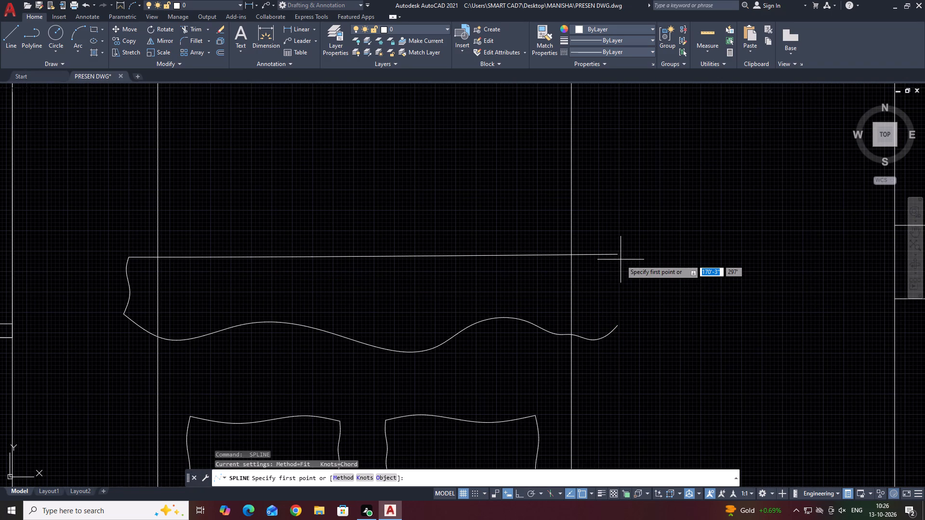
click(617, 256)
click(616, 283)
click(614, 299)
click(612, 313)
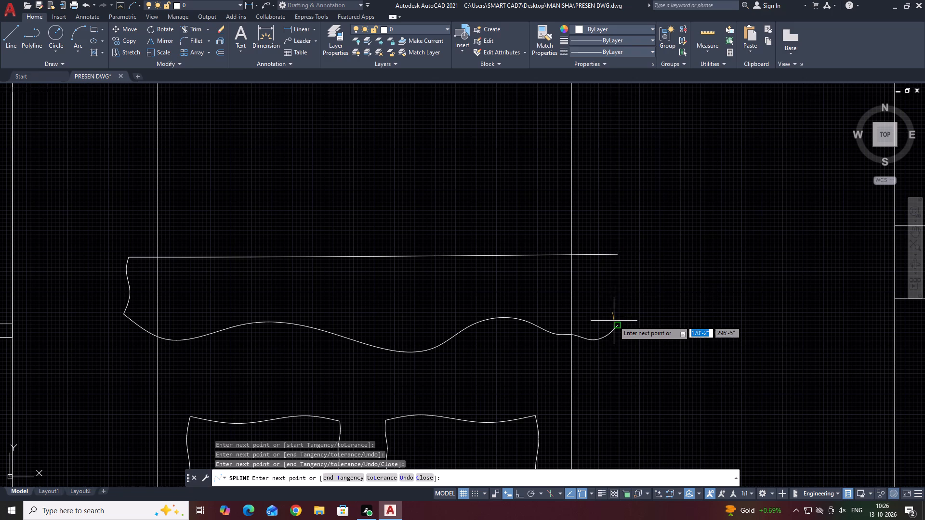
click(615, 322)
click(616, 326)
key(space)
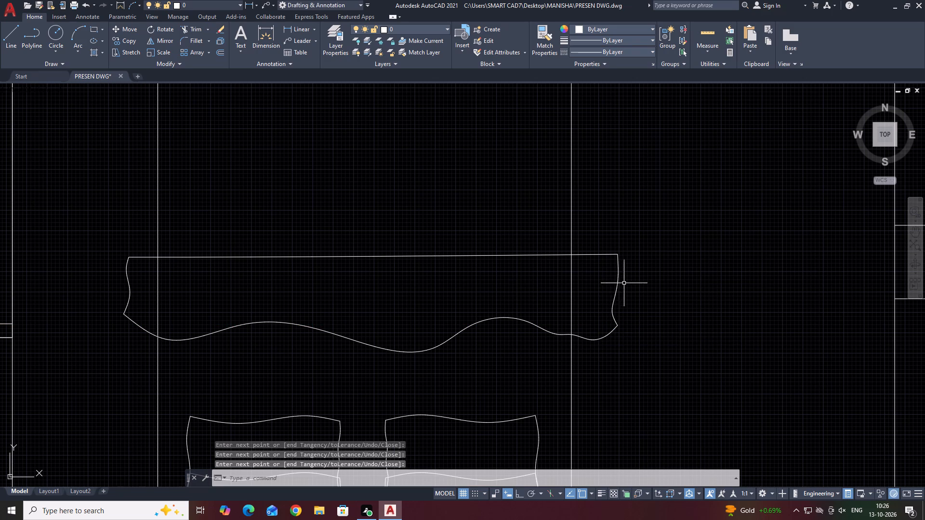
Fillet the bed outline's two foot-end corners with the 3-inch radius.
middle_drag(225, 250, 299, 273)
scroll(383, 279, down, 3)
middle_drag(443, 286, 418, 323)
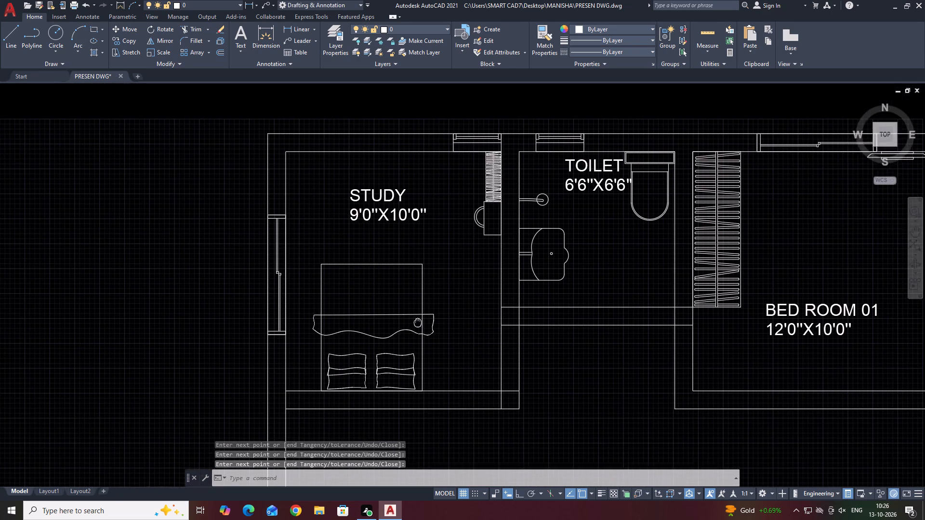
middle_drag(418, 323, 415, 338)
text(F)
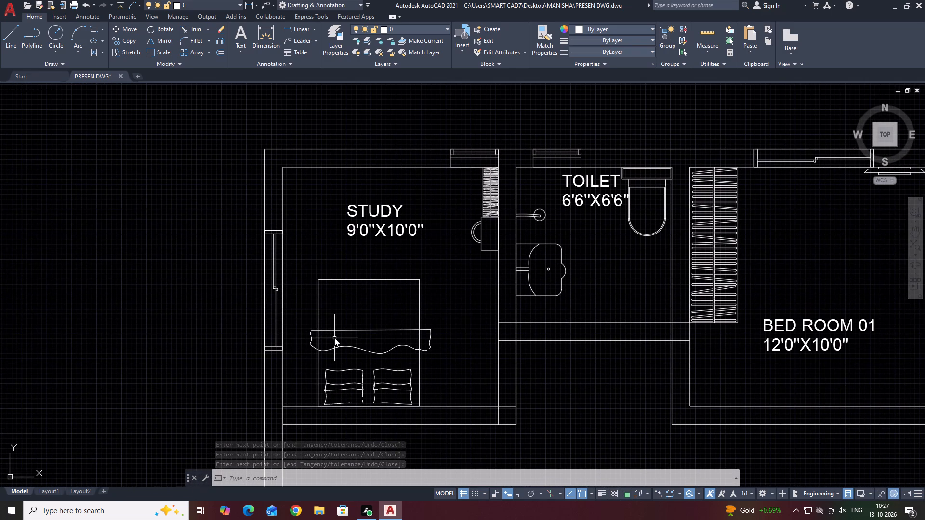
key(space)
click(317, 291)
click(330, 280)
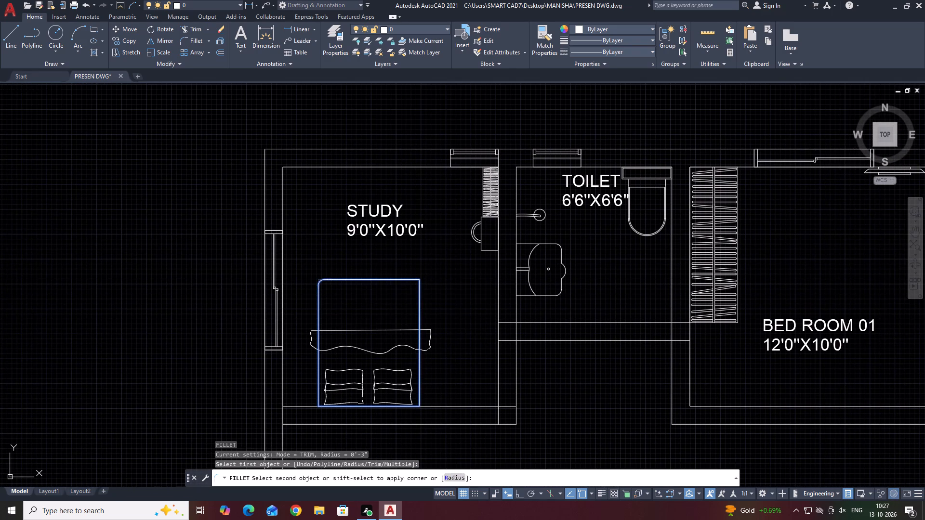
key(space)
click(379, 280)
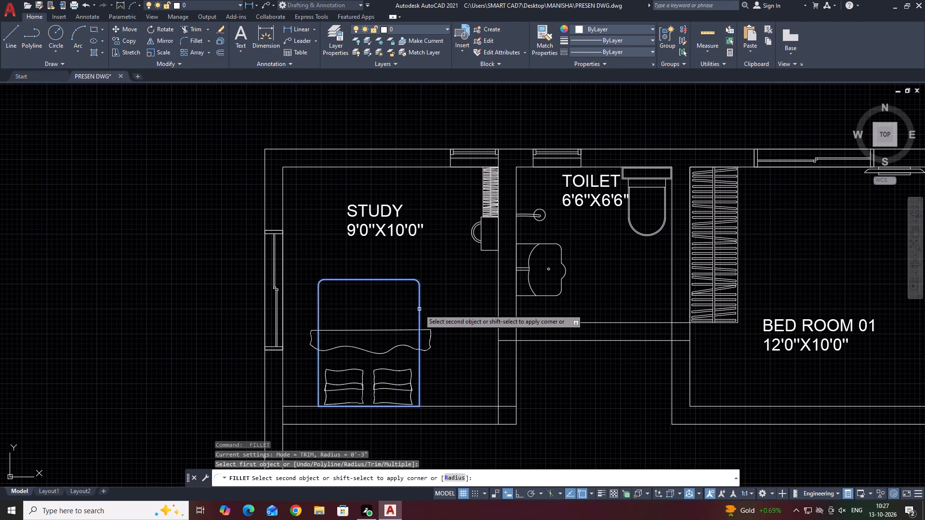
click(419, 310)
key(Escape)
Fillet the two upper corners of the cover fold, where its straight edge meets the wavy ends, with the 3-inch radius.
scroll(411, 339, up, 3)
key(space)
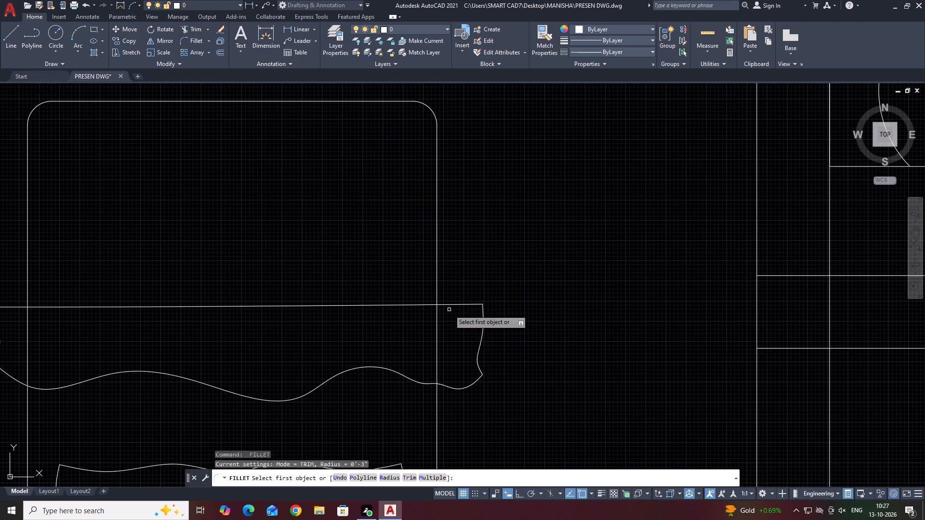
click(455, 305)
click(484, 312)
scroll(445, 316, down, 3)
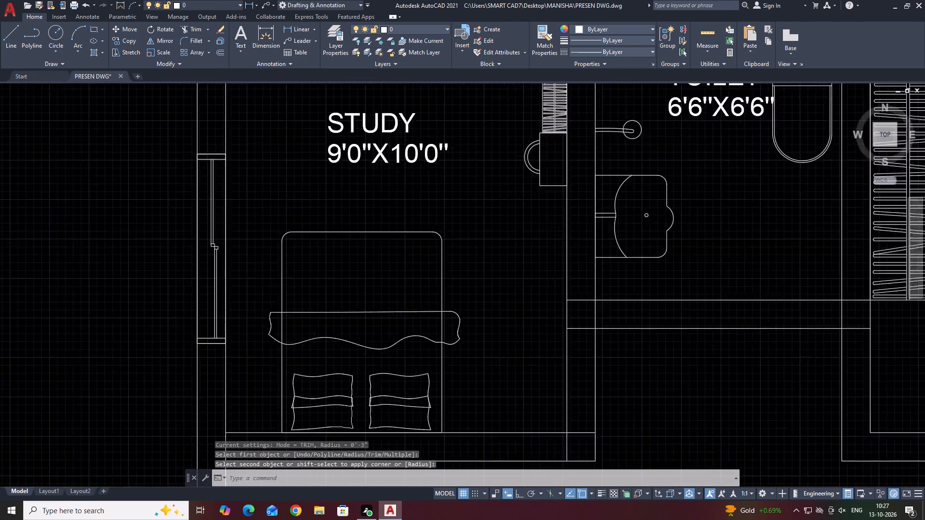
key(space)
scroll(343, 326, up, 2)
click(321, 304)
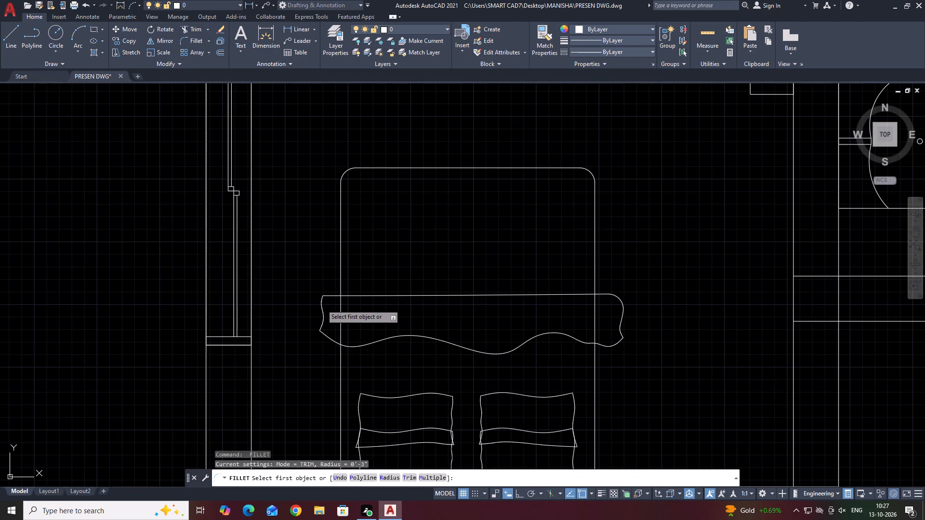
scroll(331, 304, up, 3)
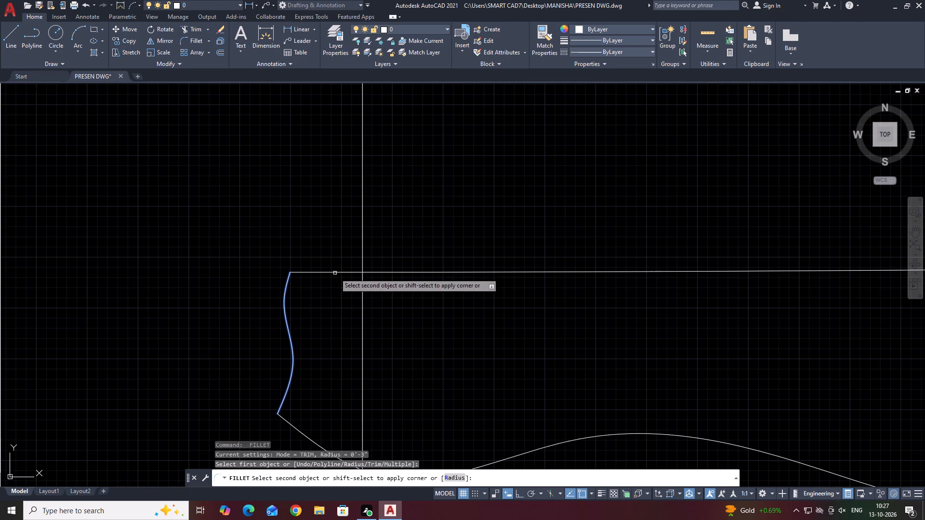
click(336, 273)
key(Escape)
Convert the complete bed, with its cover and pillows, into a block named BED.
scroll(314, 295, down, 8)
middle_drag(432, 303, 419, 299)
scroll(421, 305, up, 3)
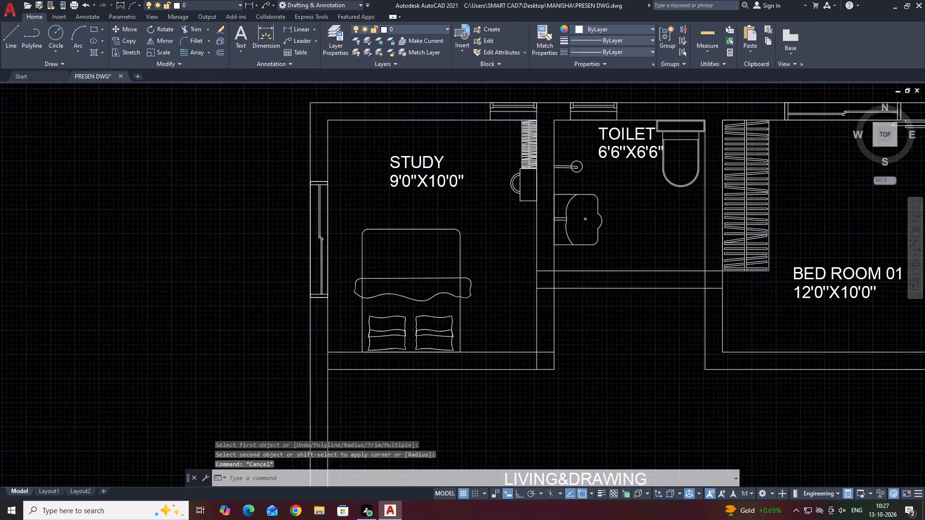
middle_drag(420, 293, 442, 348)
scroll(442, 348, down, 2)
middle_drag(455, 353, 452, 343)
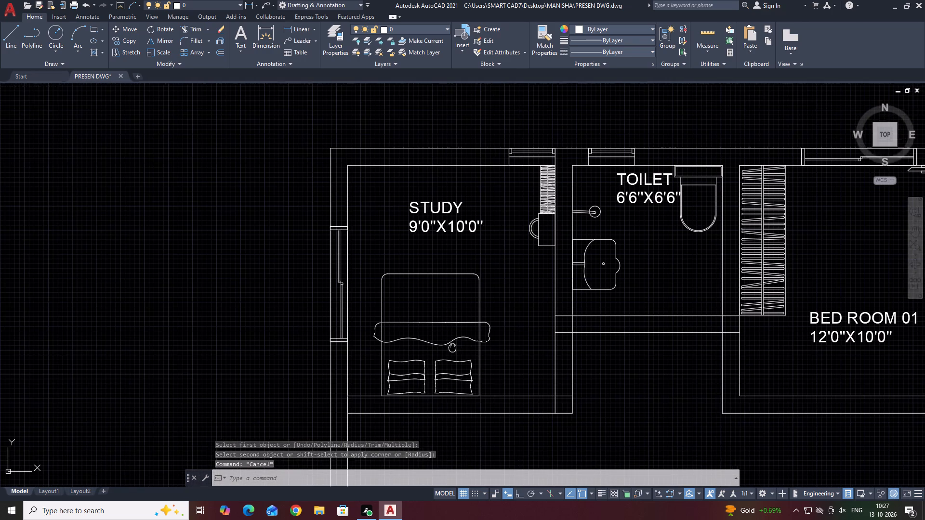
middle_drag(452, 343, 448, 322)
drag(351, 244, 360, 260)
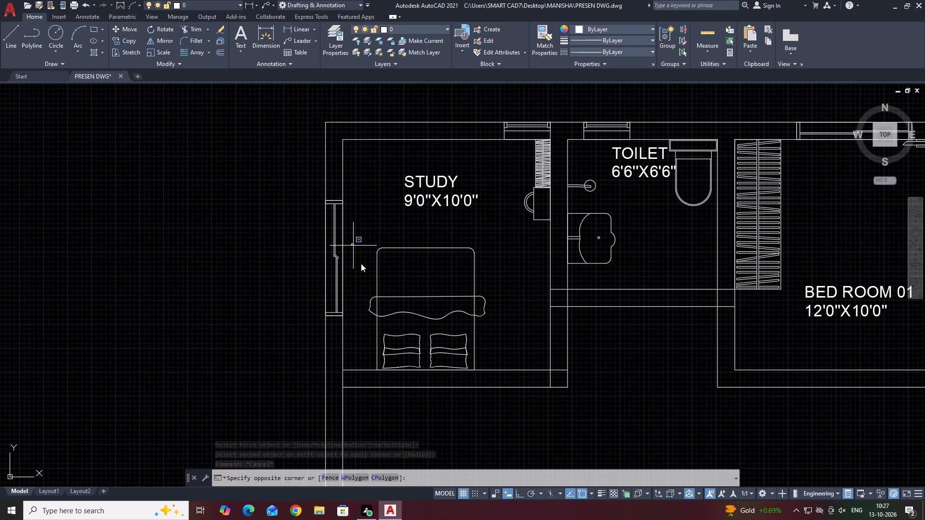
click(509, 380)
middle_drag(449, 315, 459, 338)
middle_drag(495, 345, 465, 269)
middle_drag(465, 262, 472, 272)
text(B)
key(space)
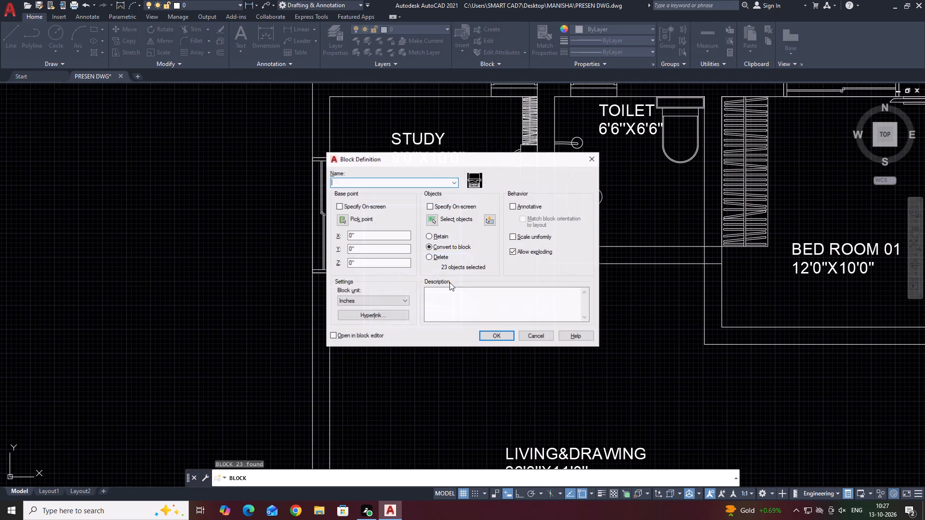
key(b)
key(e)
key(d)
scroll(435, 284, down, 1)
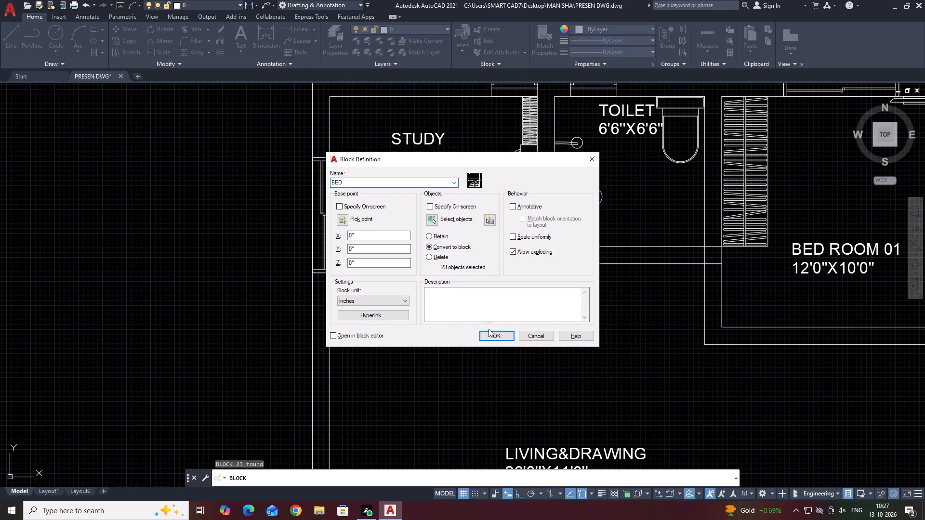
click(506, 338)
Insert the Door - Imperial block from the tool palettes in the passage below the toilet, and close the palettes.
middle_drag(475, 292, 431, 294)
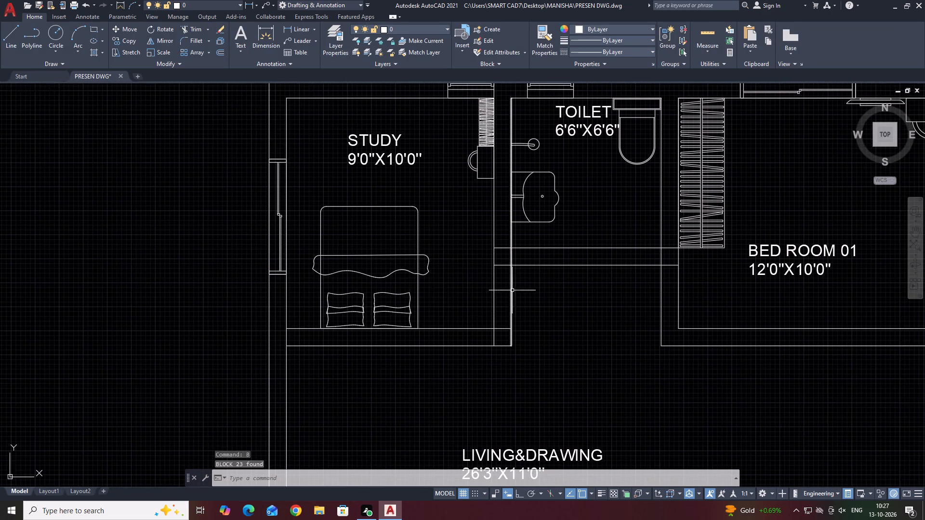
scroll(514, 292, down, 3)
middle_drag(544, 296, 455, 260)
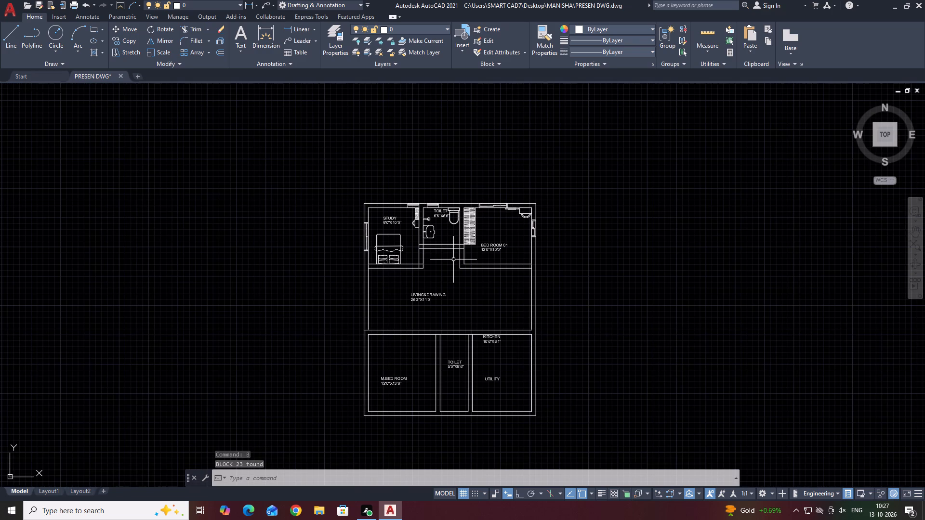
scroll(422, 270, up, 3)
middle_drag(439, 269, 368, 280)
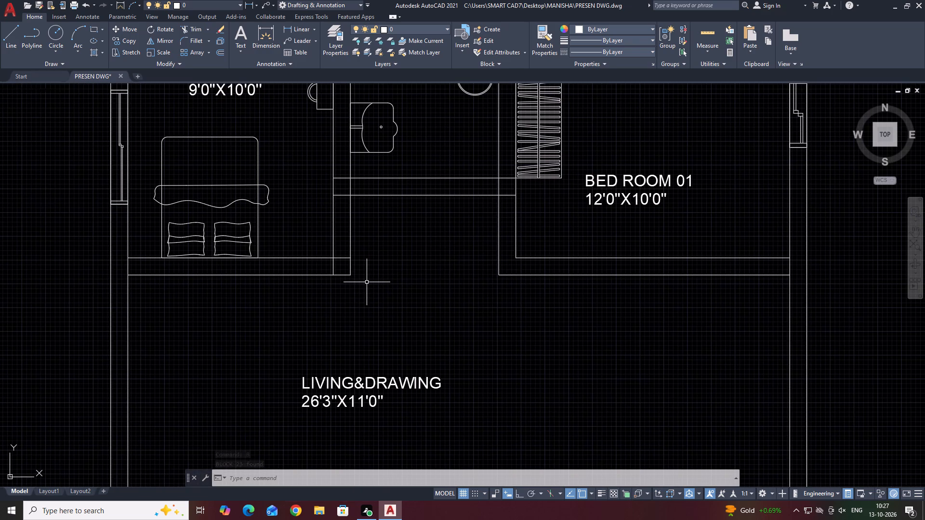
text(TP)
key(space)
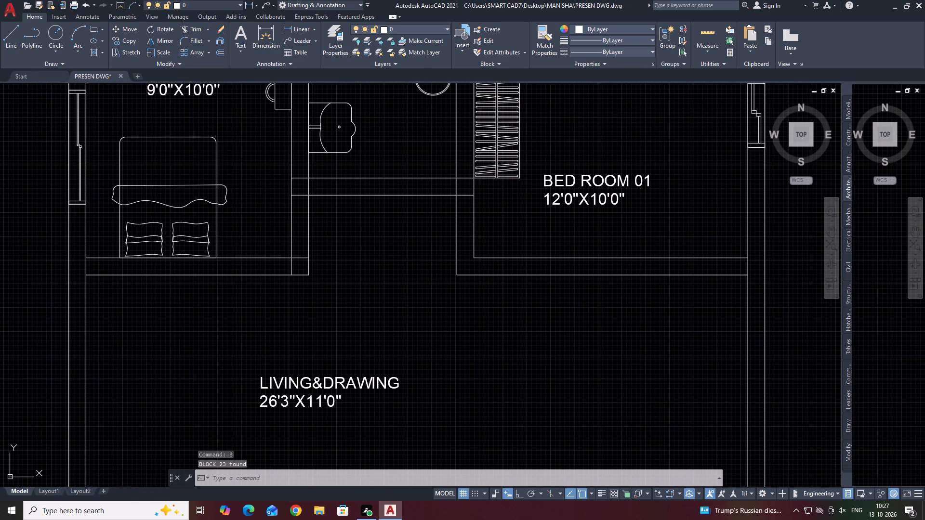
double_click(884, 163)
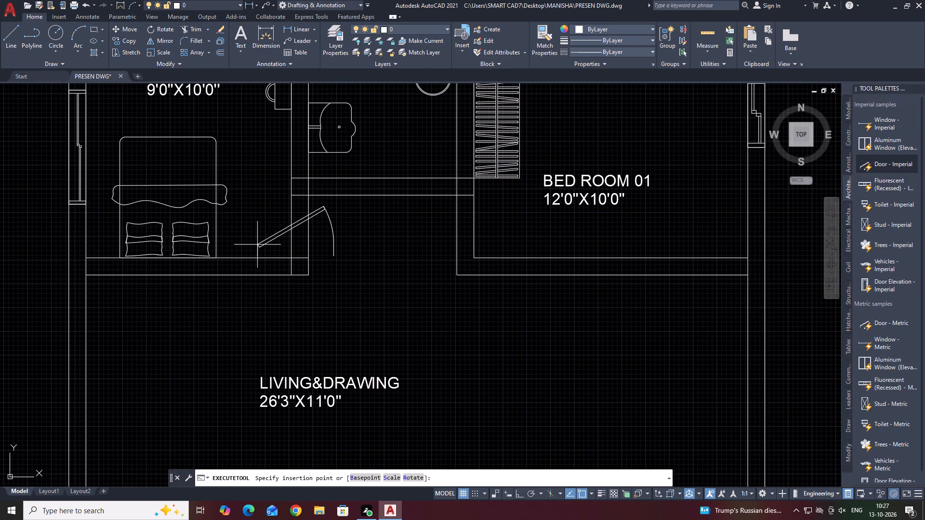
click(344, 247)
click(919, 89)
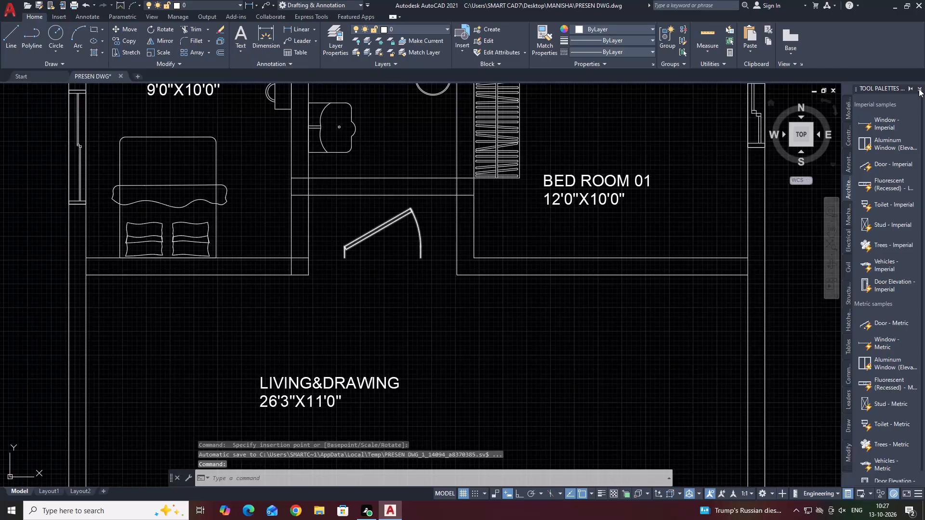
Set the opening angle of the new door in the passage below the toilet to Open 90º.
click(445, 233)
click(395, 203)
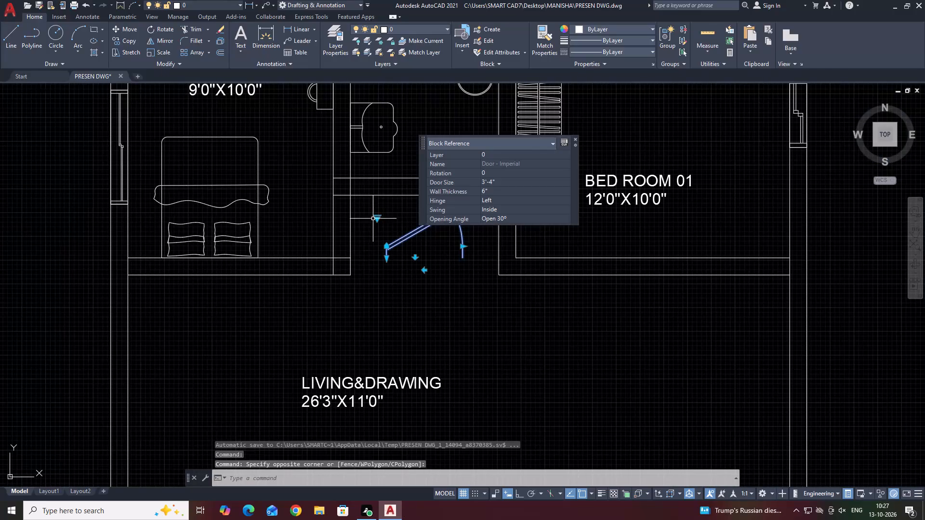
click(378, 217)
click(425, 255)
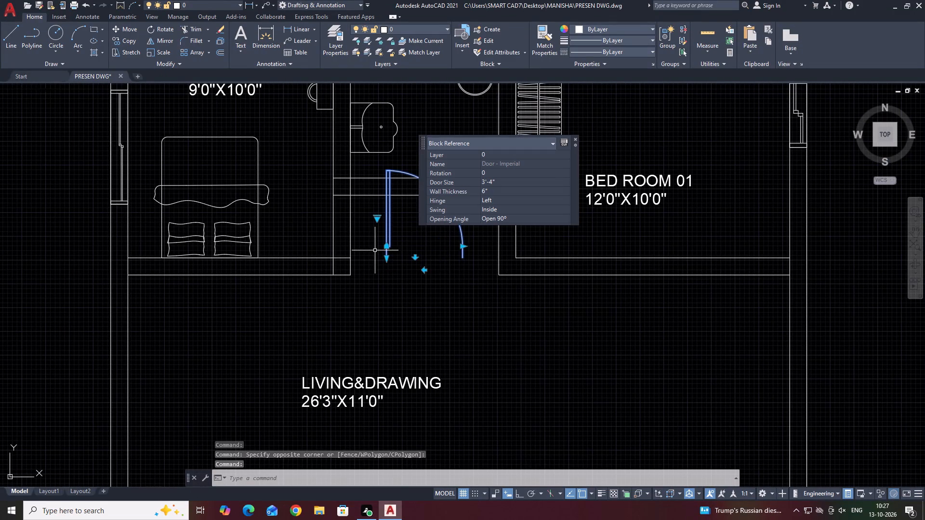
Mirror the door about a vertical line through its latch-side end, erasing the original.
middle_drag(376, 251, 378, 281)
text(MI)
key(space)
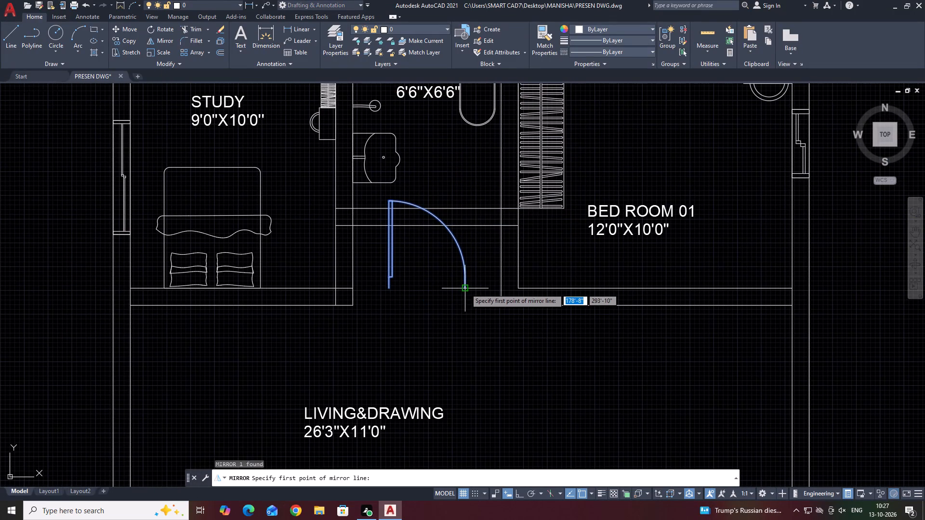
drag(466, 288, 464, 274)
click(463, 209)
drag(482, 234, 464, 214)
Move the mirrored door by its hinge-side base corner into the study's bottom wall, where the study's right-hand inner wall line ends.
click(465, 263)
key(m)
key(space)
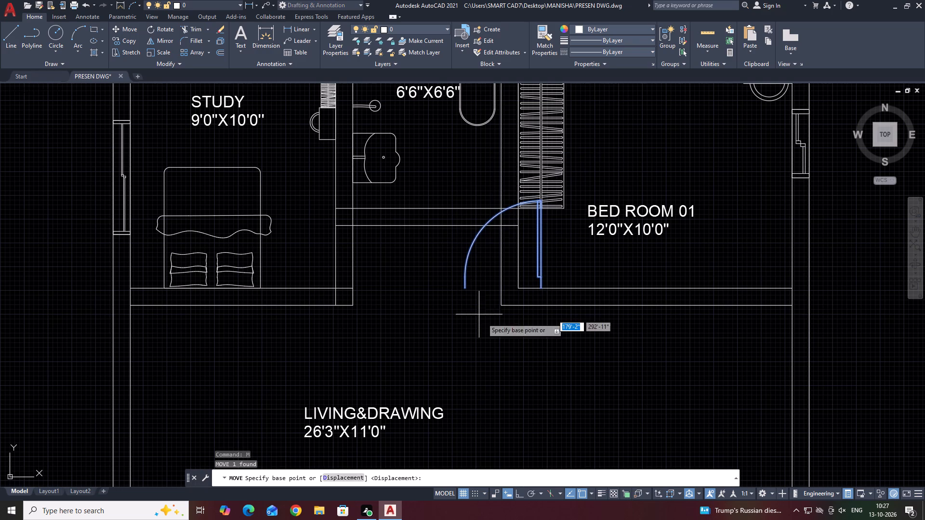
click(542, 288)
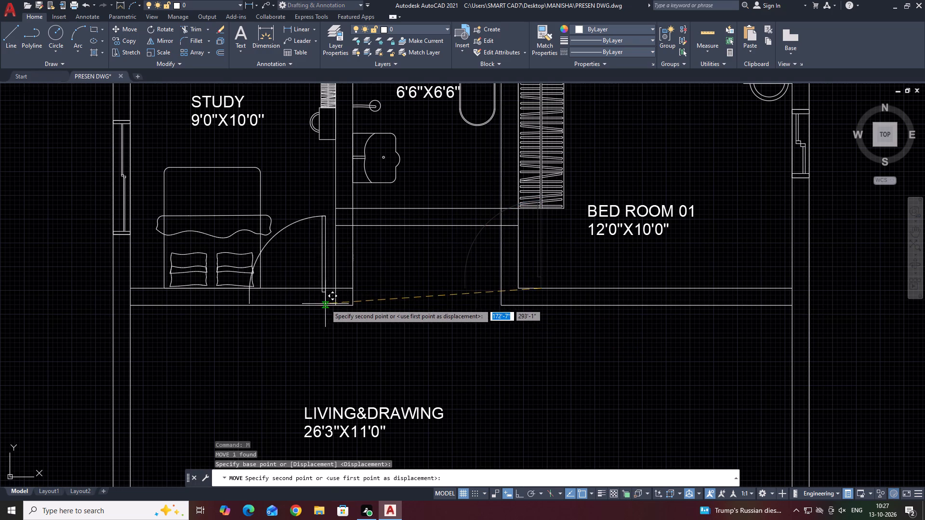
click(332, 307)
Move the BED block slightly to the left in the study, straight along the wall with ortho on, away from the door swing.
middle_drag(317, 256, 420, 298)
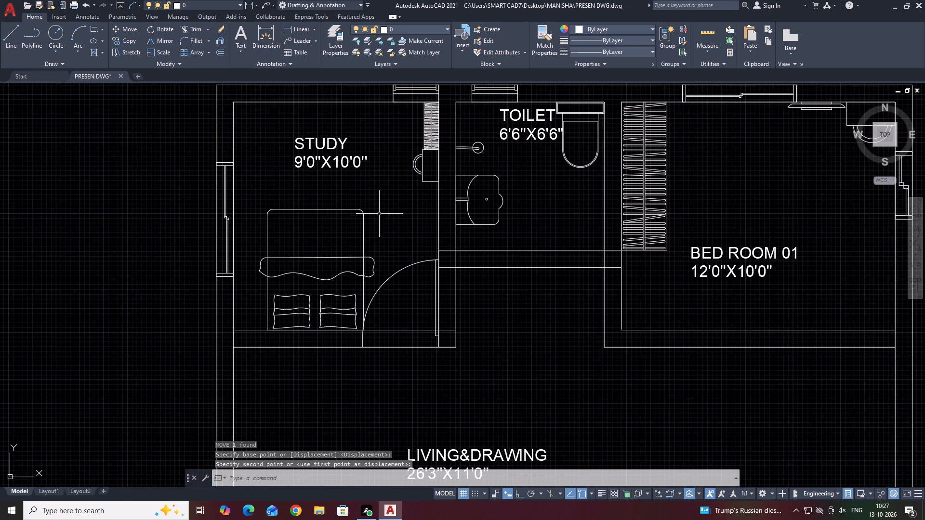
click(383, 212)
click(343, 257)
middle_drag(367, 263, 449, 257)
key(m)
key(space)
scroll(470, 251, up, 2)
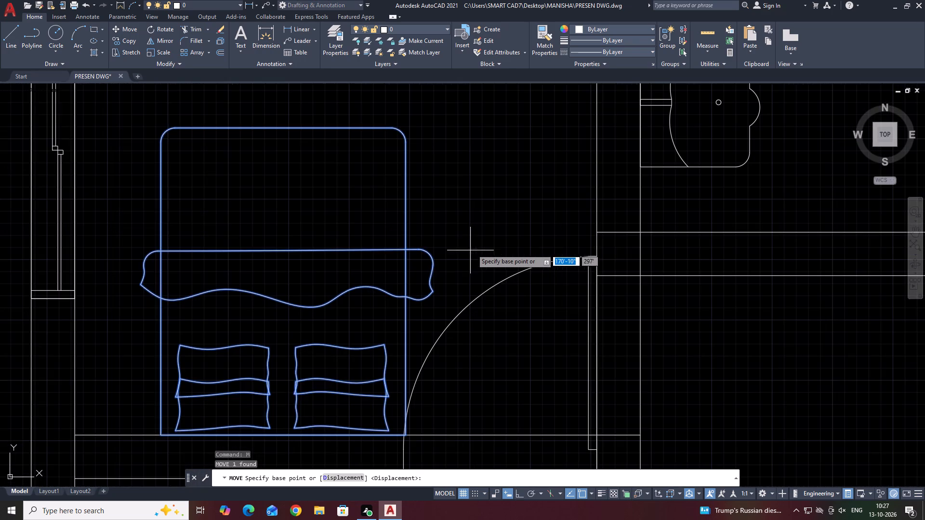
click(481, 238)
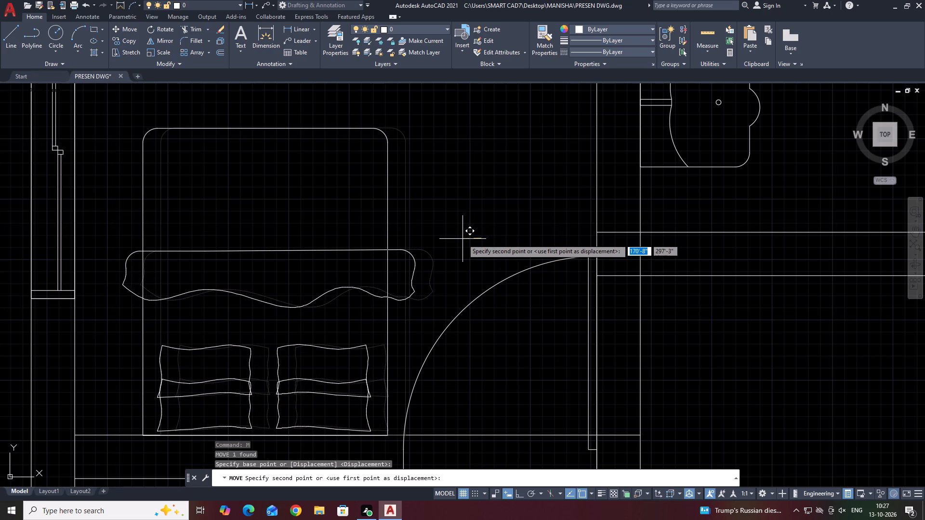
key(F8)
click(456, 239)
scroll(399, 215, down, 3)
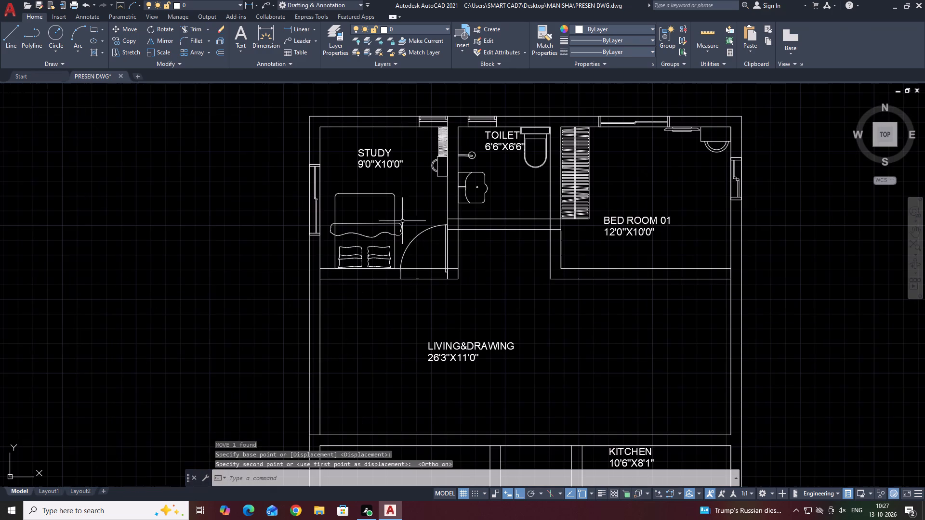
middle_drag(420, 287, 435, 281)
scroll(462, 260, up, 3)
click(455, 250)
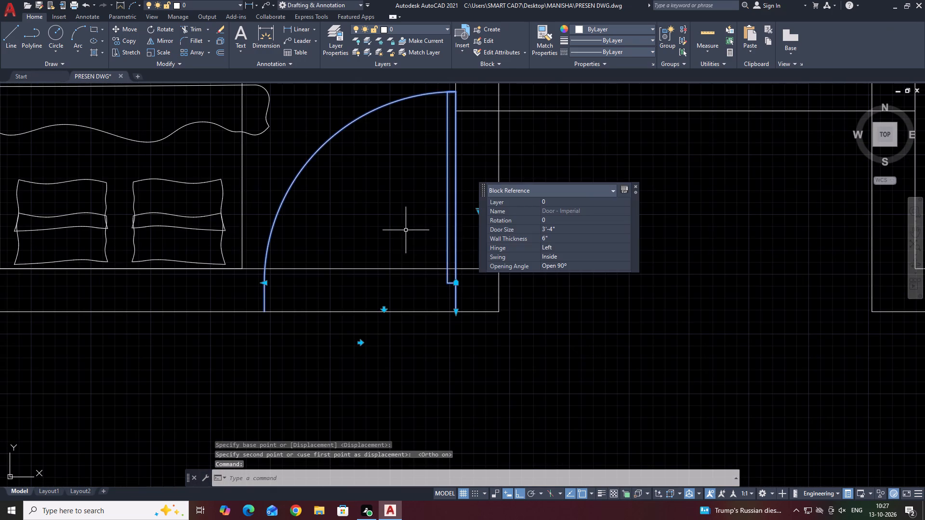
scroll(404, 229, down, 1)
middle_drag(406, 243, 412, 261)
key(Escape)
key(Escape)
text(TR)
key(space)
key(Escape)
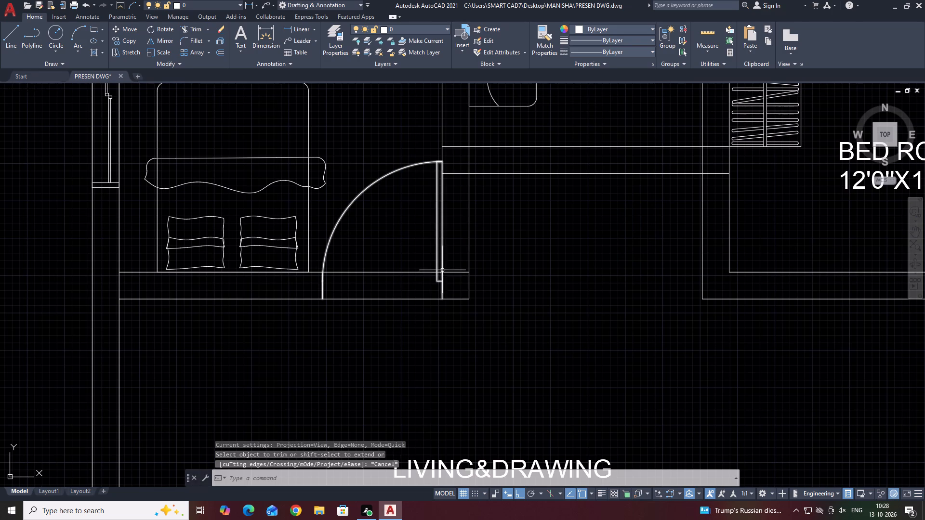
Set the study door's size to 3'.
click(436, 261)
middle_drag(428, 276, 426, 280)
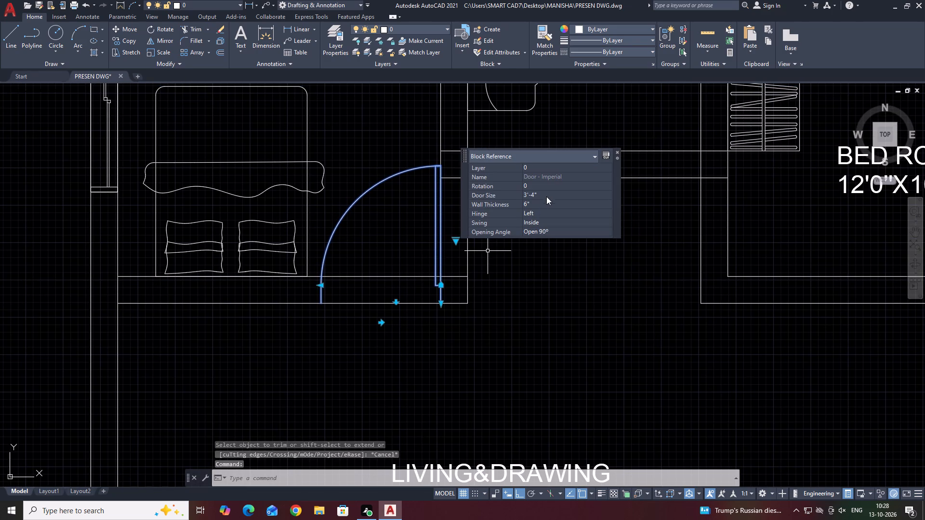
double_click(548, 193)
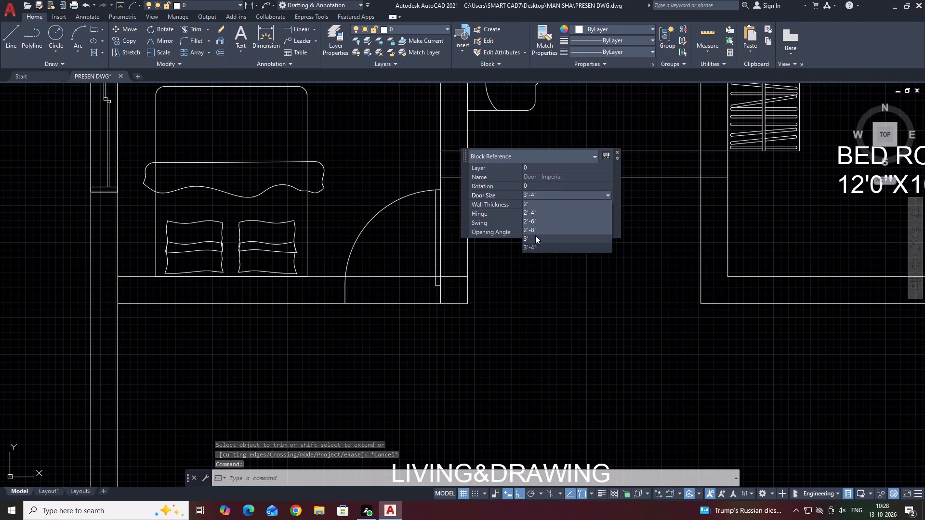
click(534, 238)
key(Escape)
Move the lower line of the wall beneath the upper toilet straight up to make that wall thinner.
middle_drag(410, 272, 454, 283)
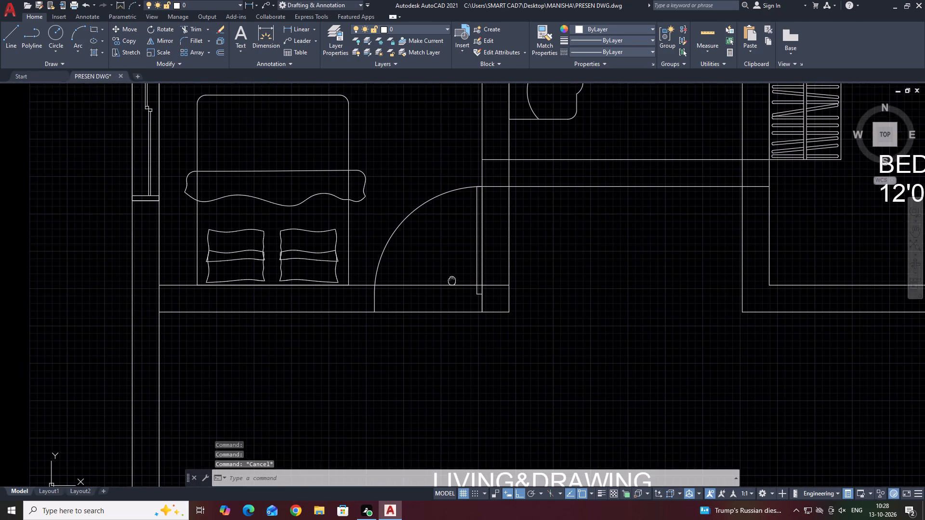
middle_drag(454, 283, 452, 295)
middle_drag(529, 248, 523, 292)
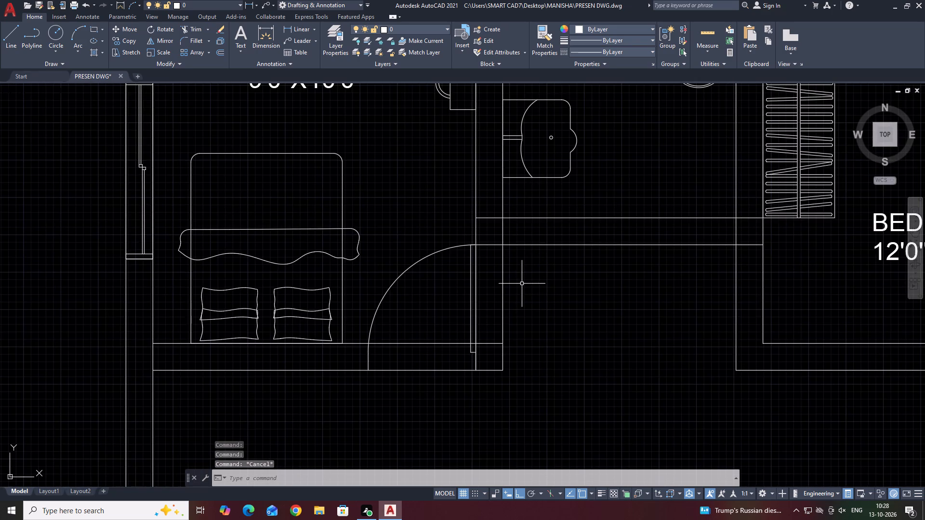
middle_drag(518, 282, 440, 295)
click(566, 270)
click(546, 245)
middle_drag(556, 269, 550, 280)
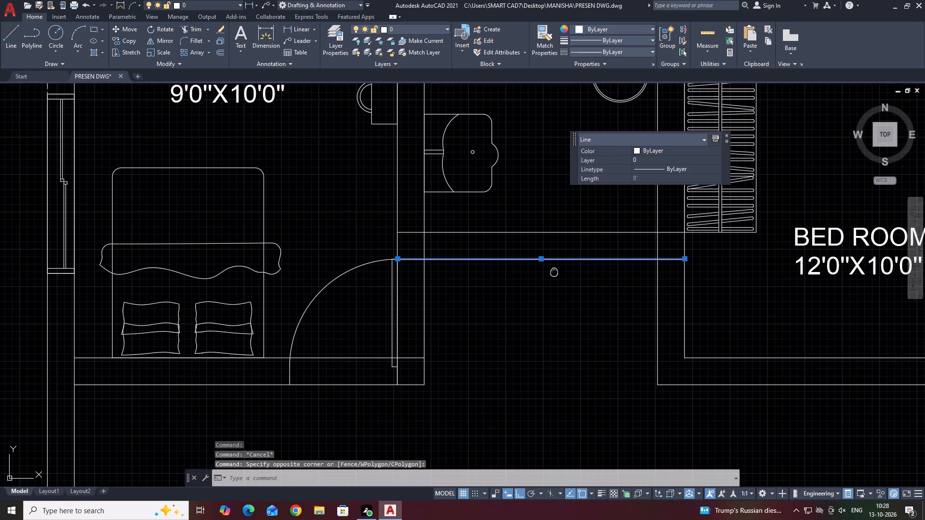
middle_drag(550, 280, 538, 298)
key(m)
key(space)
click(640, 288)
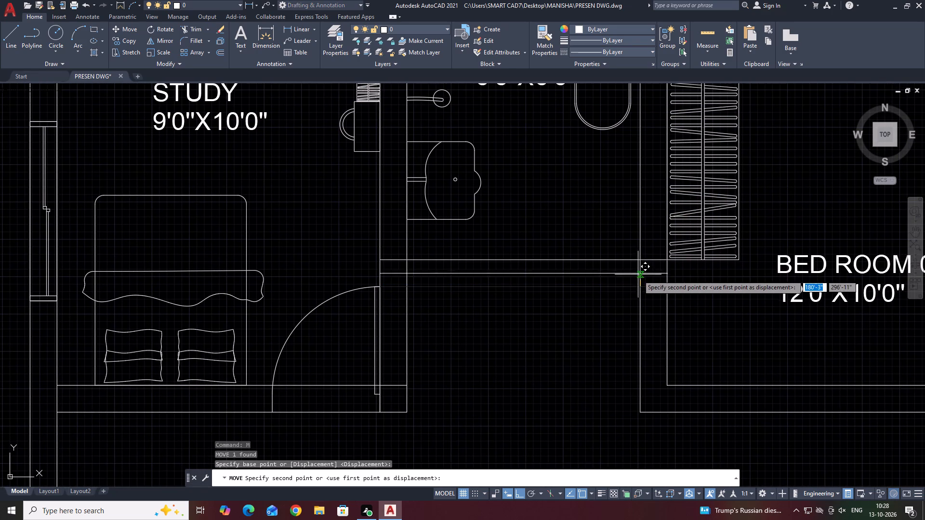
click(638, 275)
key(Escape)
Move the study door 2 inches to the left, away from the wall corner.
middle_drag(384, 294, 452, 228)
middle_drag(426, 315, 440, 315)
click(456, 310)
text(M)
key(space)
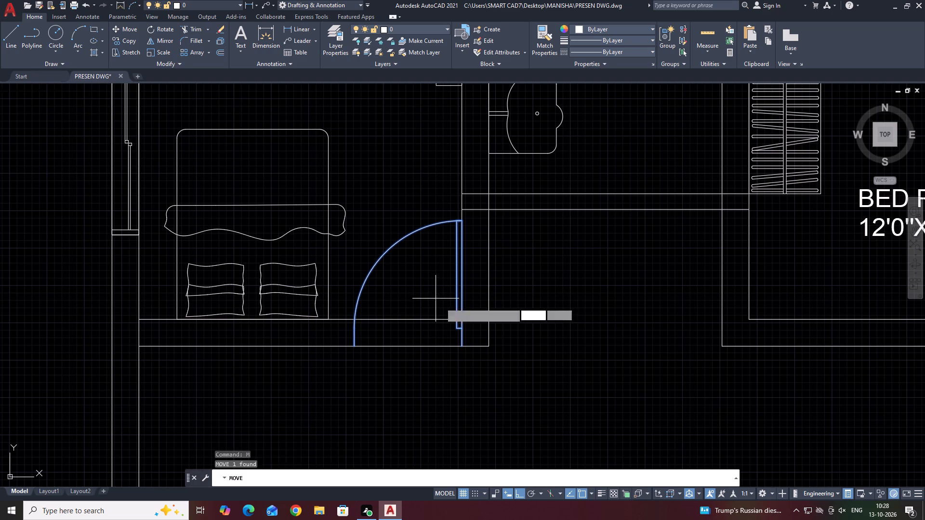
click(568, 320)
text(2)
key(space)
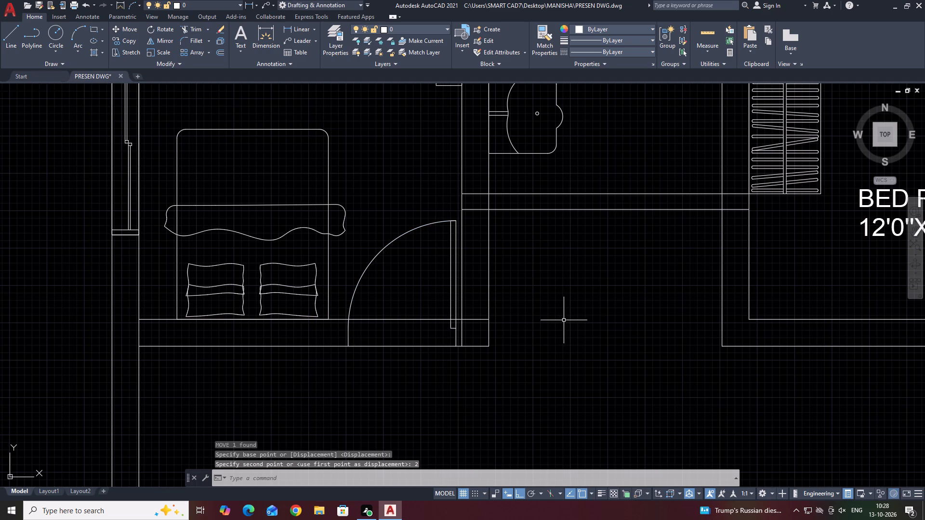
Trim the overlapping wall lines at the study's bottom corner and the inner wall line across the door opening.
middle_drag(444, 334, 463, 364)
key(t)
key(r)
key(space)
scroll(474, 364, up, 4)
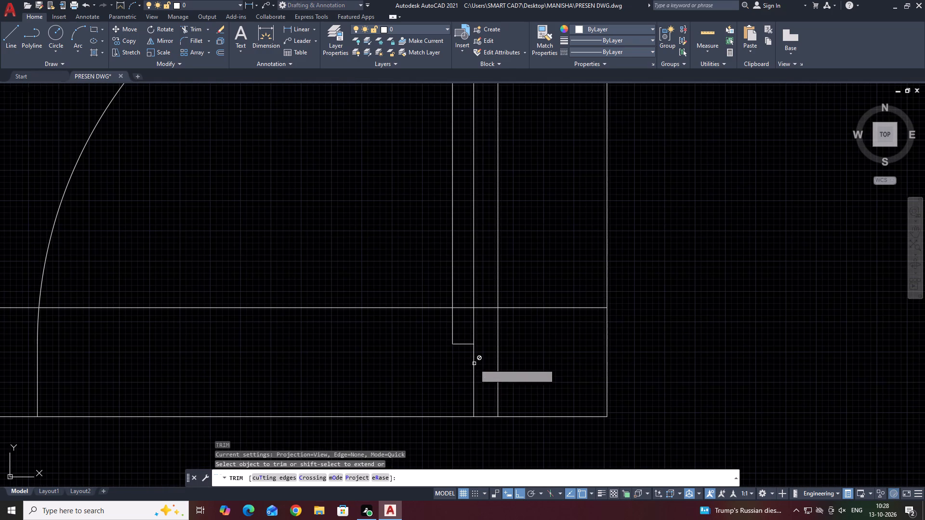
click(483, 371)
click(537, 302)
click(469, 309)
click(411, 302)
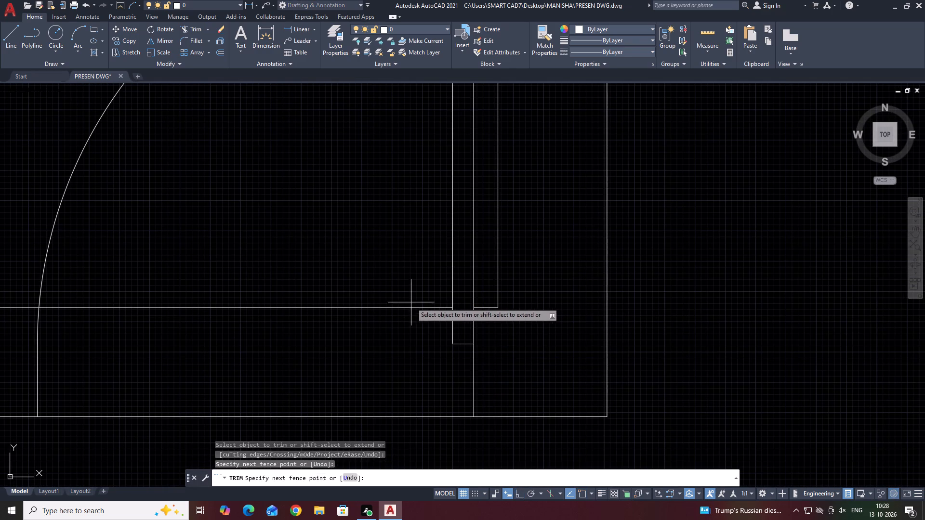
click(399, 328)
scroll(484, 317, down, 4)
key(Escape)
Trim the short piece of the right inner wall line that crosses the wall between Bed Room 01 and the living room.
scroll(512, 329, down, 2)
middle_drag(496, 334, 537, 362)
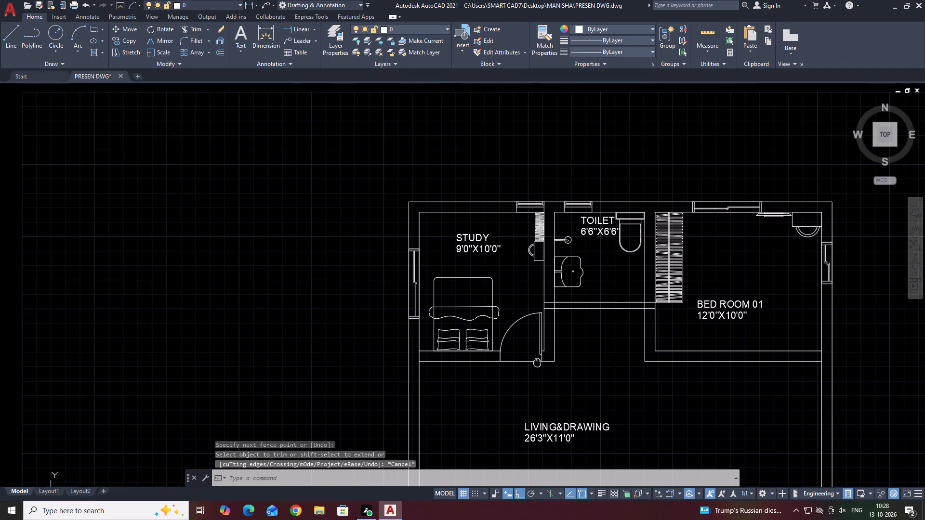
middle_drag(537, 362, 518, 333)
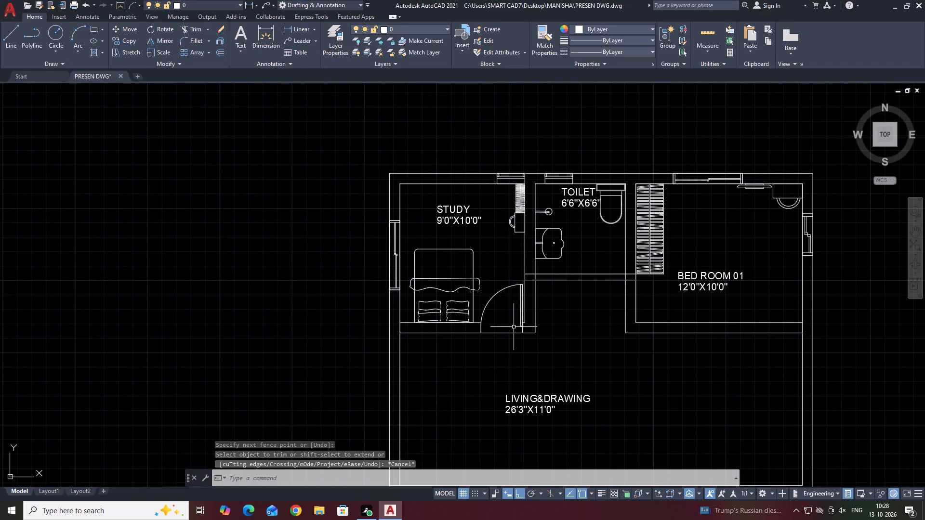
middle_drag(509, 323, 469, 243)
middle_drag(500, 285, 388, 167)
middle_drag(461, 292, 459, 309)
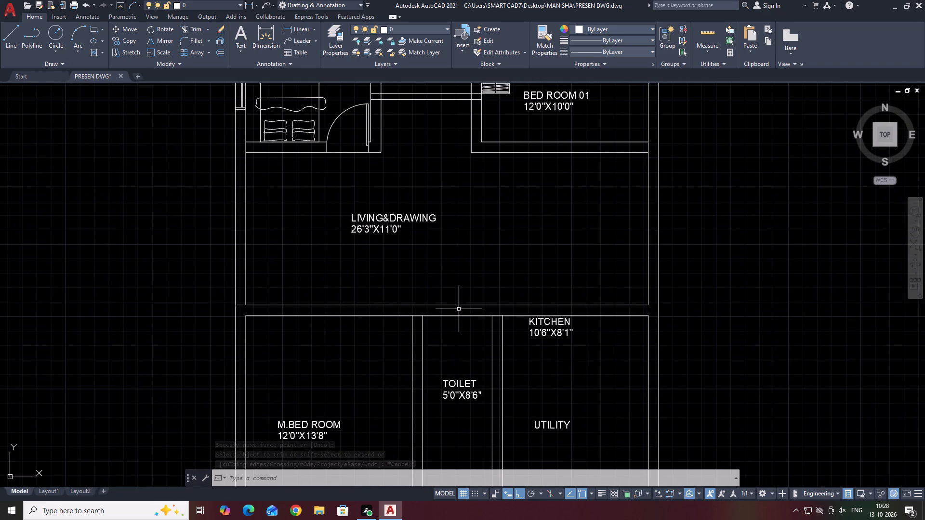
scroll(409, 318, down, 1)
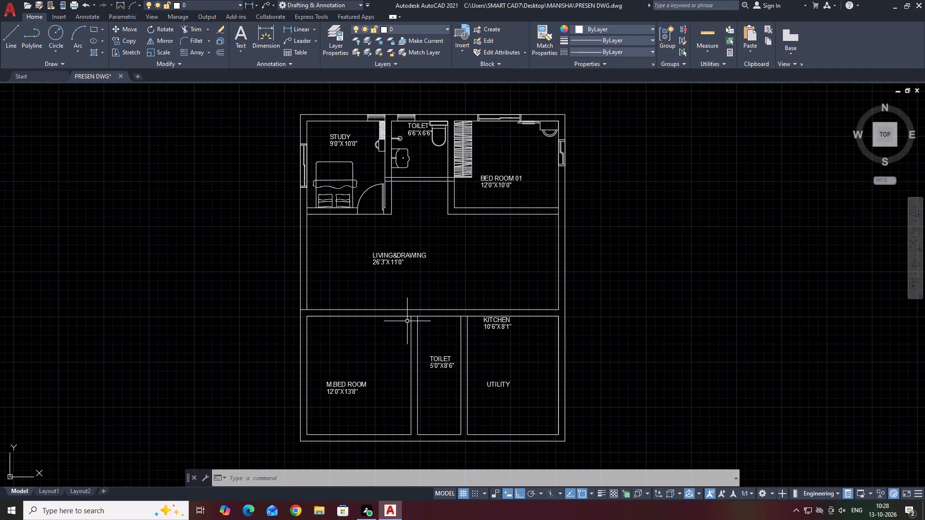
key(t)
key(r)
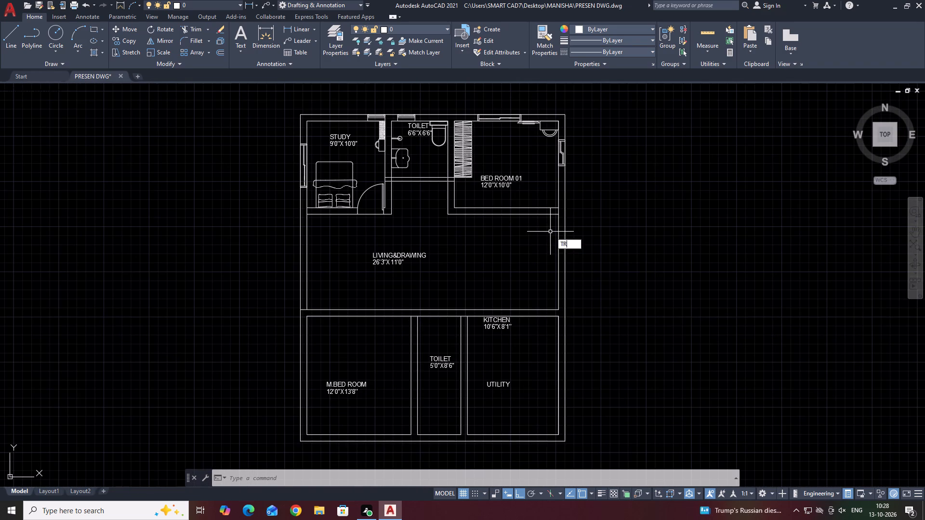
key(space)
scroll(551, 228, up, 3)
click(567, 188)
key(Escape)
Offset the living room's right inner wall line 26'3" to the left, into the room.
click(567, 226)
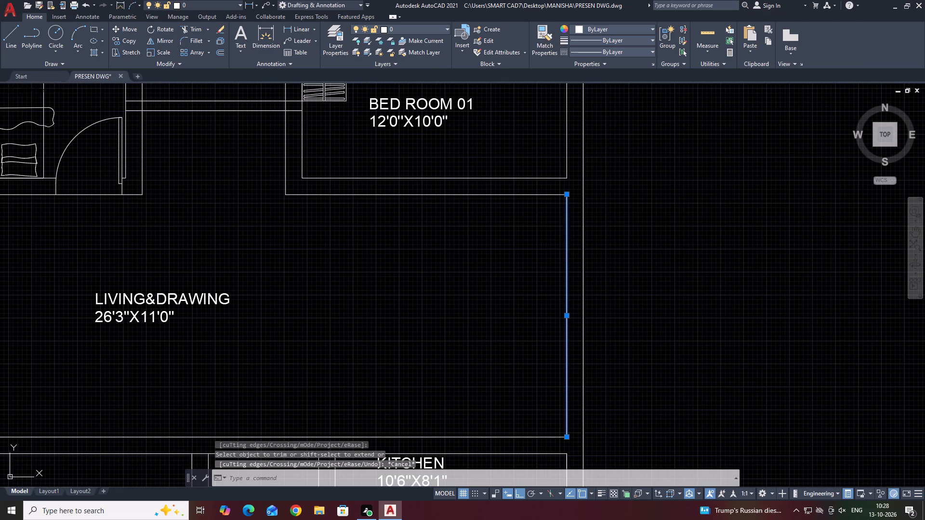
middle_drag(562, 234, 526, 207)
text(O)
key(space)
middle_drag(516, 204, 426, 187)
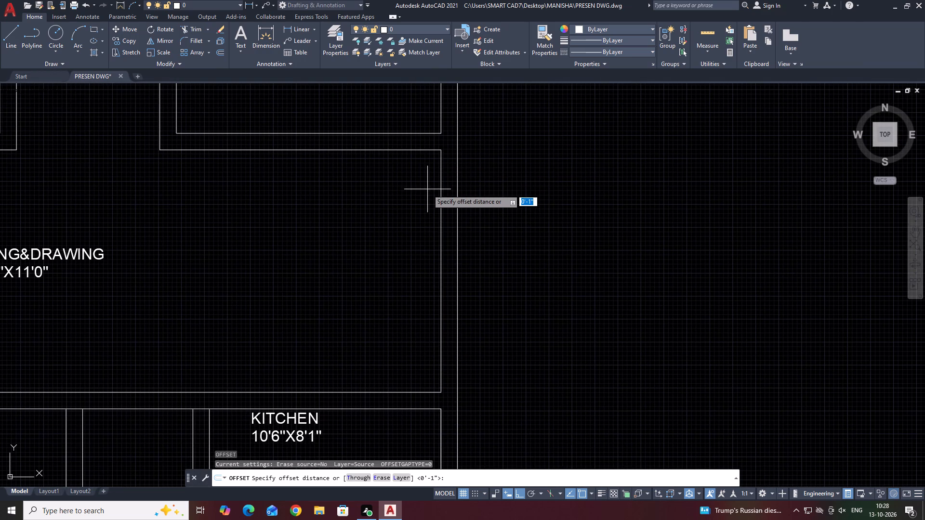
key(2)
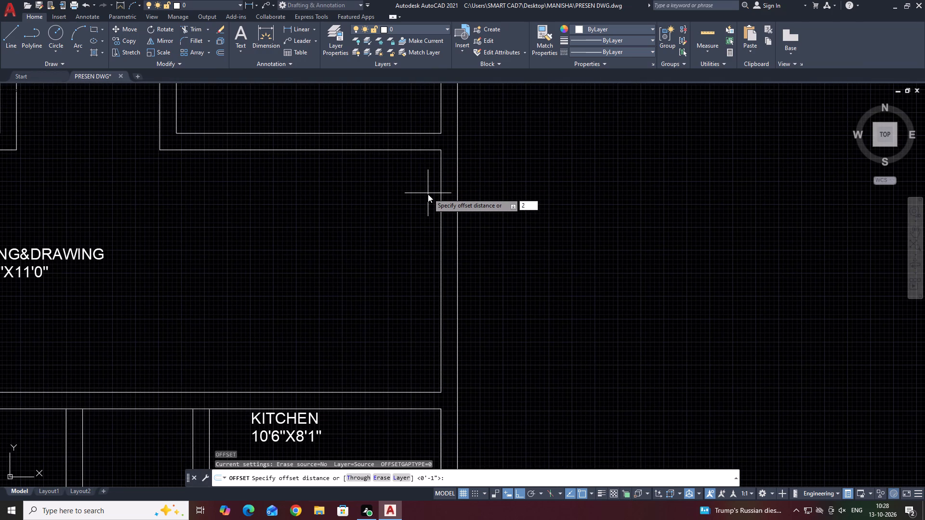
text(6')
key(3)
key(space)
scroll(330, 200, down, 2)
middle_drag(328, 205, 430, 213)
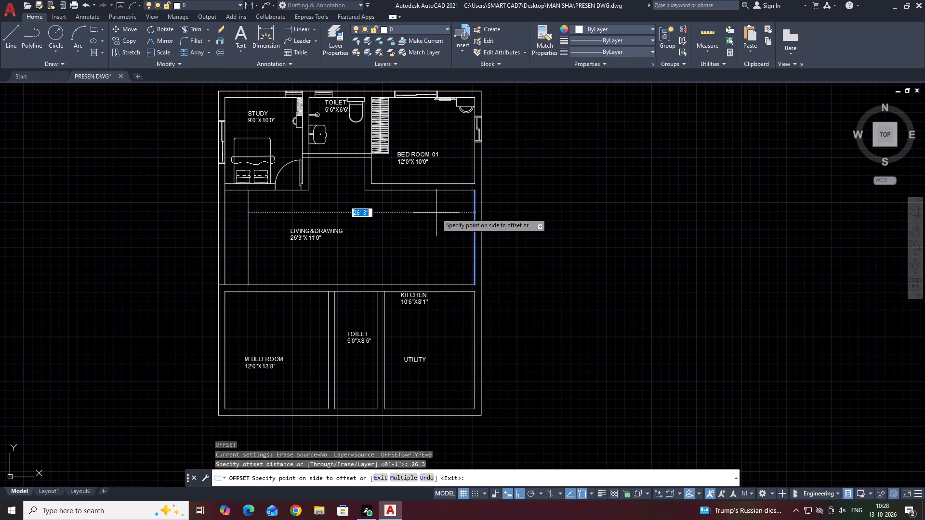
click(338, 227)
key(Escape)
Offset the new vertical line in the living room 9 inches to the left to form a wall.
middle_drag(280, 225, 491, 226)
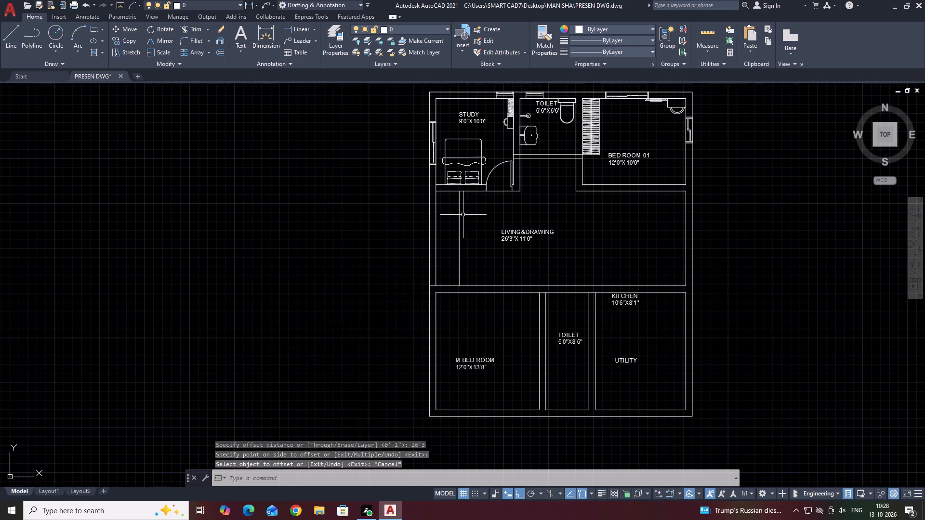
click(459, 213)
middle_drag(481, 225, 455, 223)
text(O 9)
key(space)
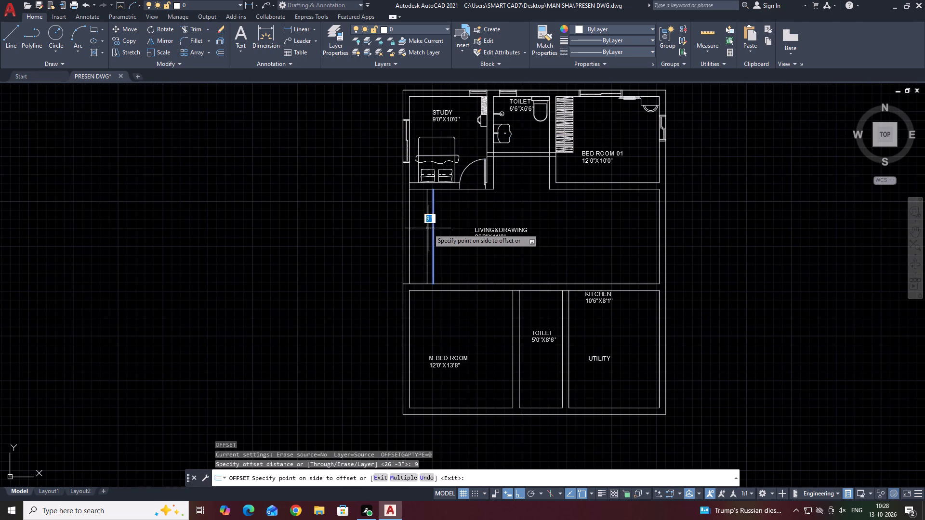
click(421, 229)
key(Escape)
key(Escape)
Extend the wall lines above and below the living room's left end out to the outer left wall line.
text(EX)
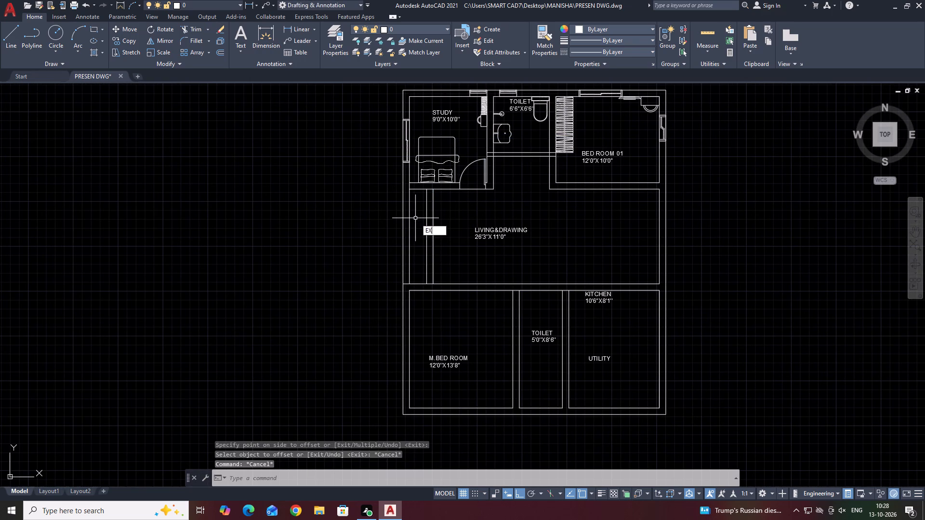
key(space)
scroll(413, 211, up, 2)
click(409, 120)
click(409, 173)
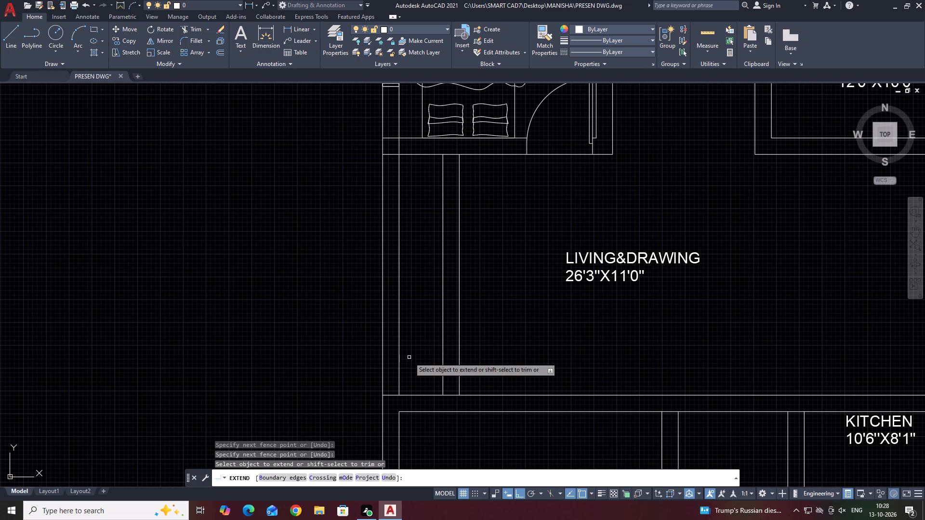
click(409, 357)
click(401, 423)
key(Escape)
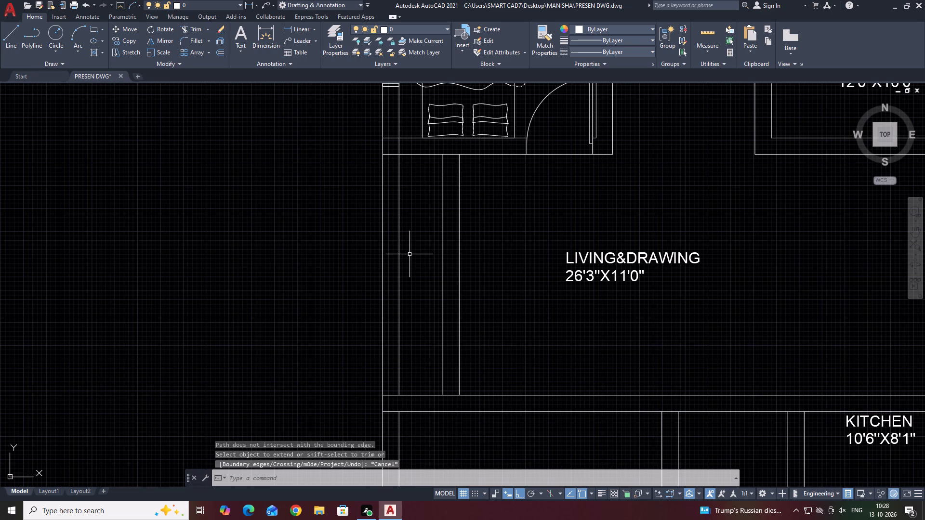
Trim away both old left wall lines between the study and the M. Bed Room, beside the living room.
text(TR)
key(space)
click(419, 240)
click(328, 250)
key(Escape)
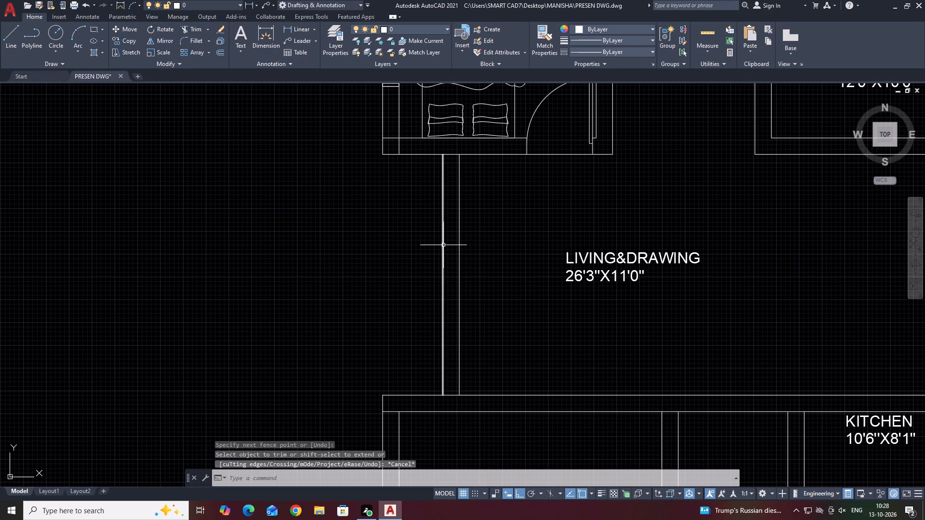
Offset the left line of the new vertical living room wall 5' outward to the left.
click(444, 245)
text(O)
key(space)
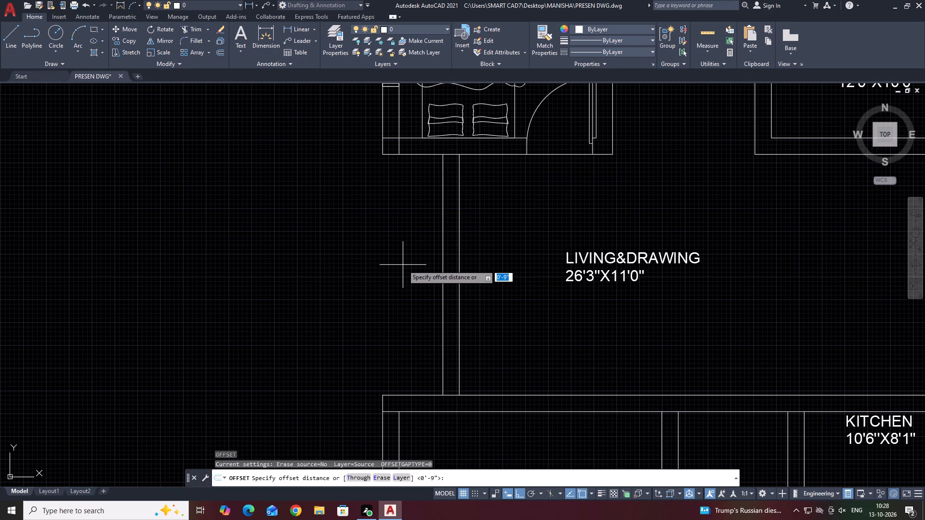
text(5')
key(space)
click(335, 251)
key(Escape)
Offset the new outlying vertical line 9 inches further left to form the projecting wall's thickness.
click(337, 222)
click(320, 249)
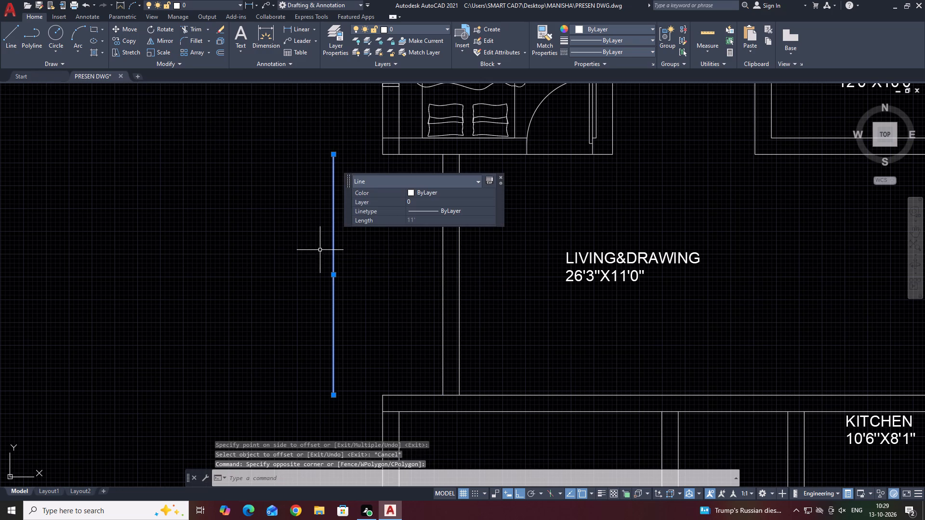
middle_drag(355, 250, 345, 259)
text(O)
key(space)
key(9)
key(space)
click(211, 258)
middle_drag(387, 265, 386, 265)
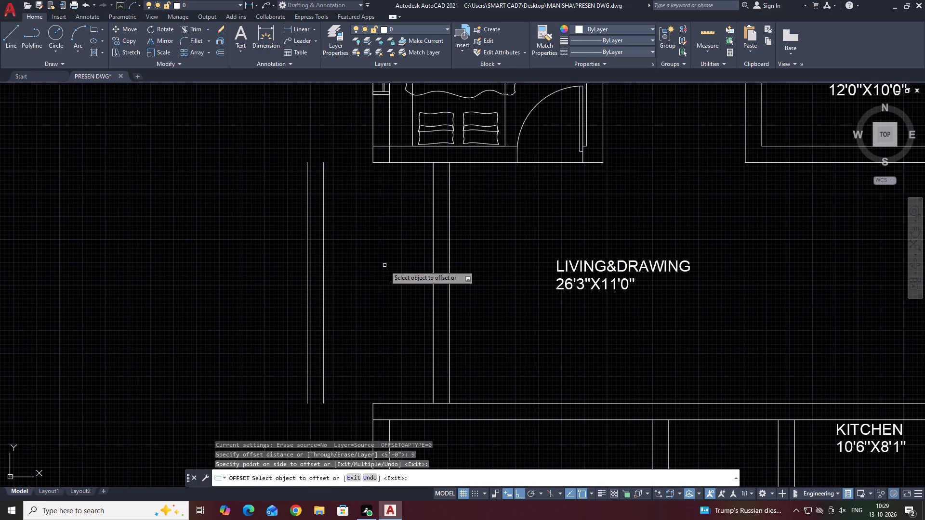
middle_drag(386, 265, 418, 243)
key(Escape)
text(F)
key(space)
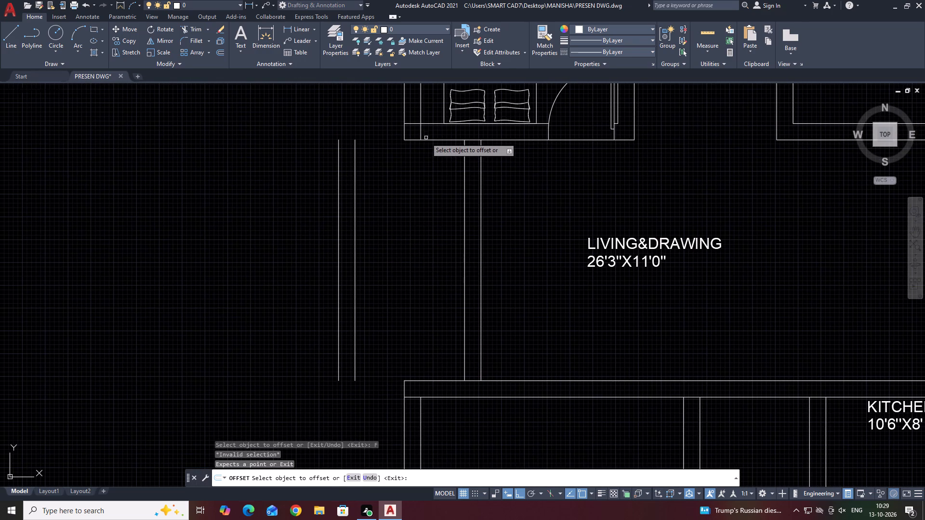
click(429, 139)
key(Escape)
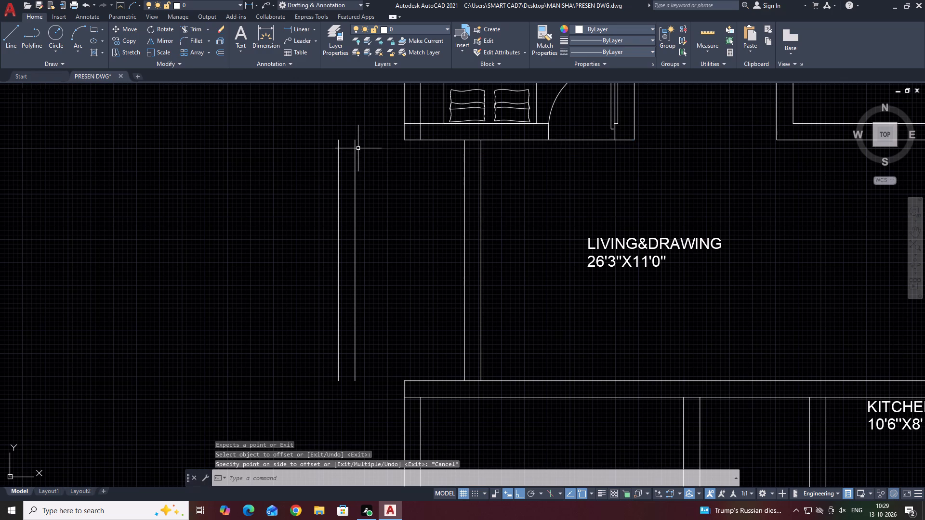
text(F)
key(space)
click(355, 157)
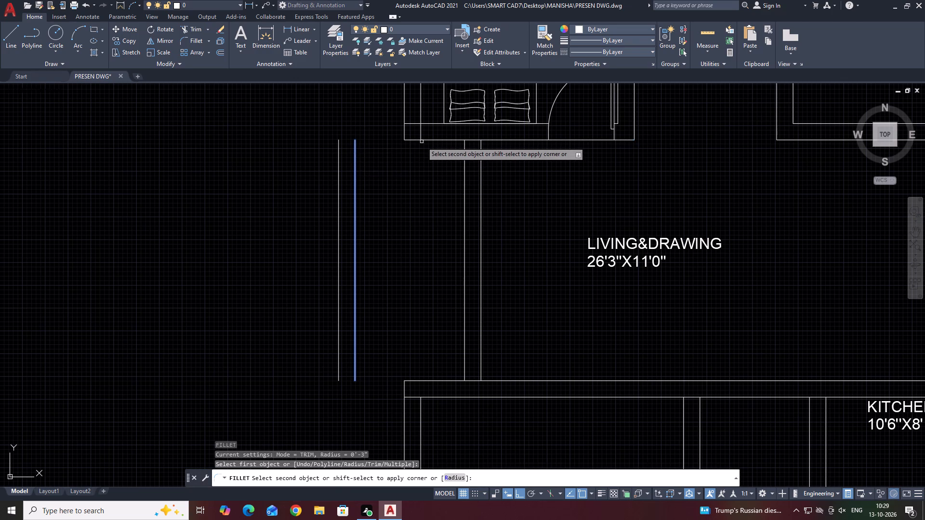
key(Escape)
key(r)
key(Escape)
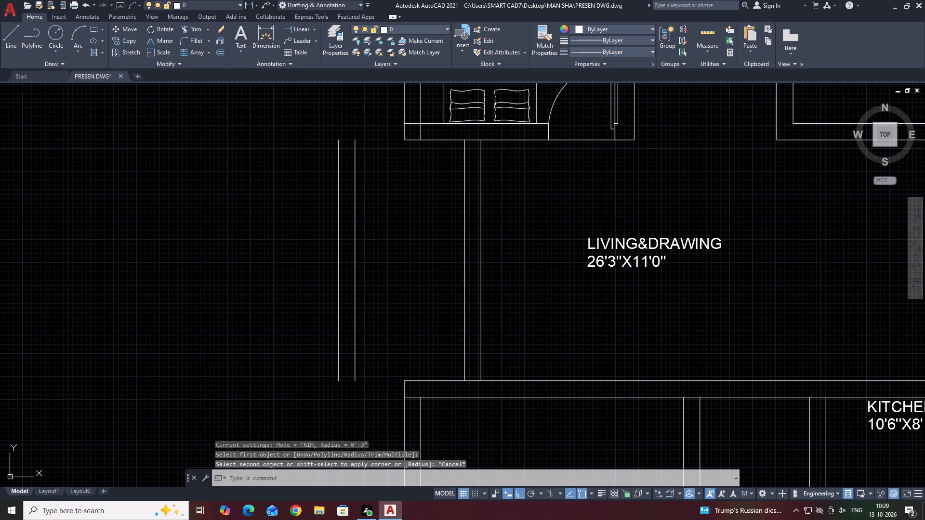
Fillet the projecting wall's two vertical lines to the study's bottom wall lines with radius 0 to close the upper corners.
key(f)
key(space)
key(r)
key(space)
text(0)
key(space)
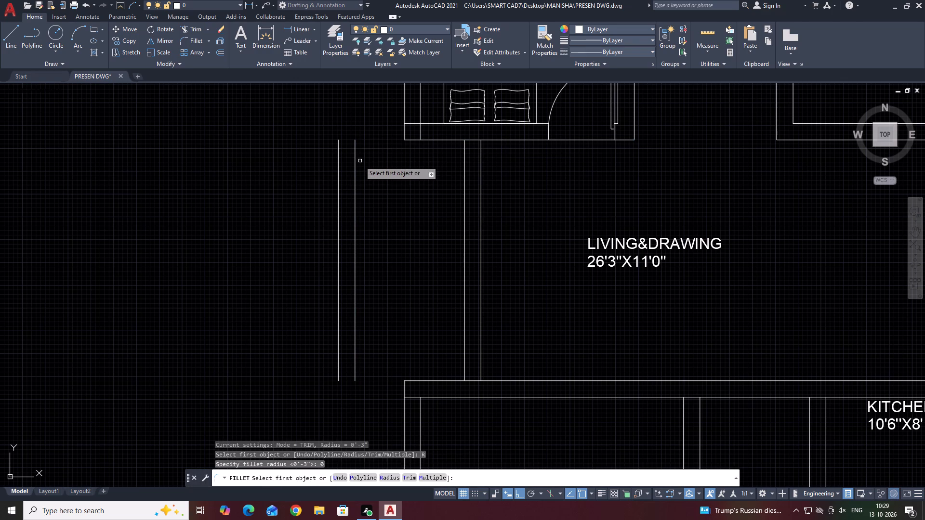
double_click(357, 164)
click(413, 140)
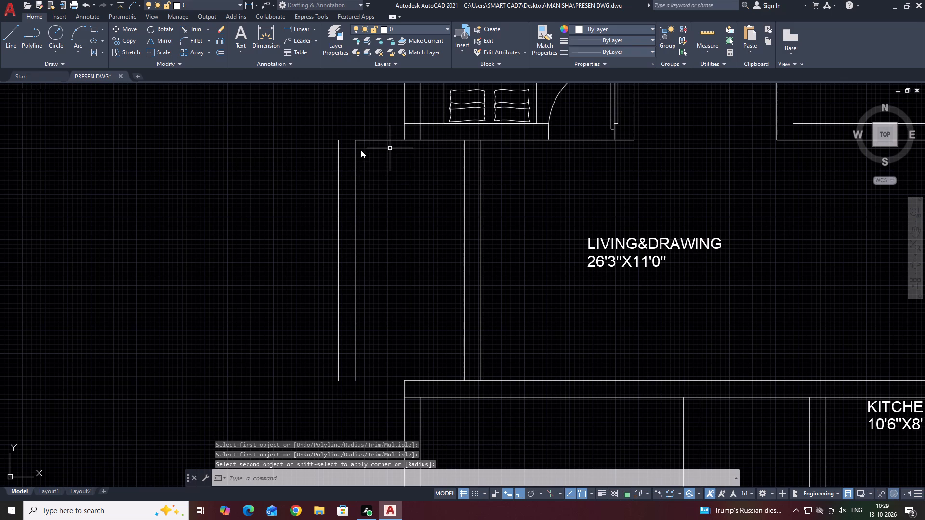
key(space)
drag(339, 145, 346, 146)
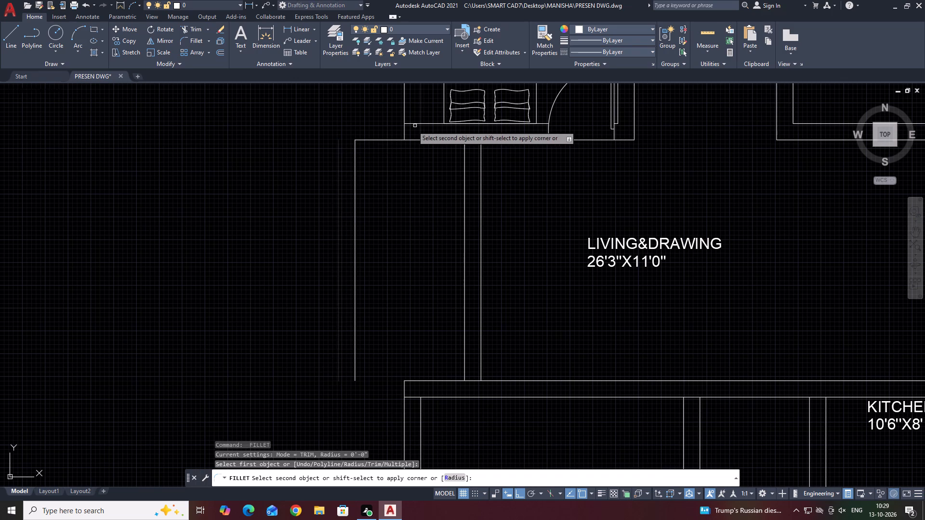
click(412, 124)
Fillet the projecting wall's two vertical lines to the M. Bed Room's top wall lines, closing the lower corners at radius 0.
middle_drag(396, 305, 419, 181)
key(space)
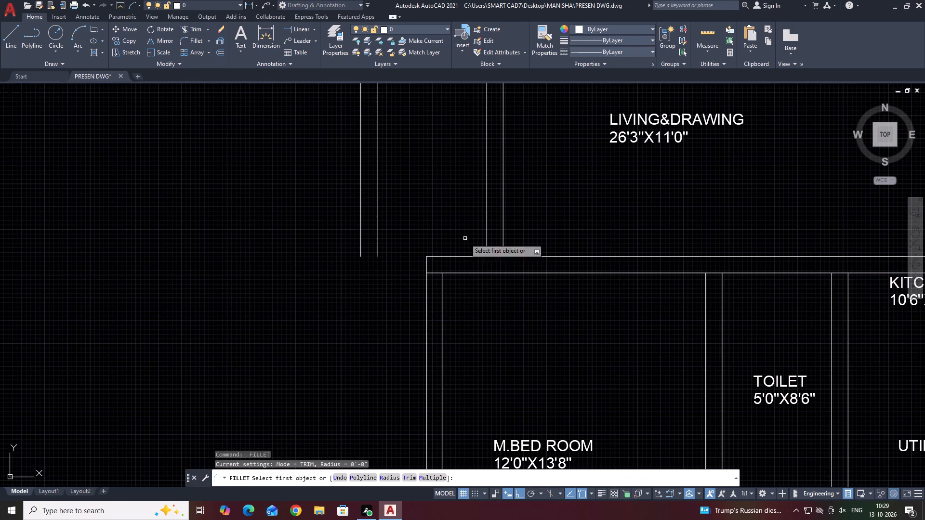
click(448, 256)
click(375, 234)
click(378, 239)
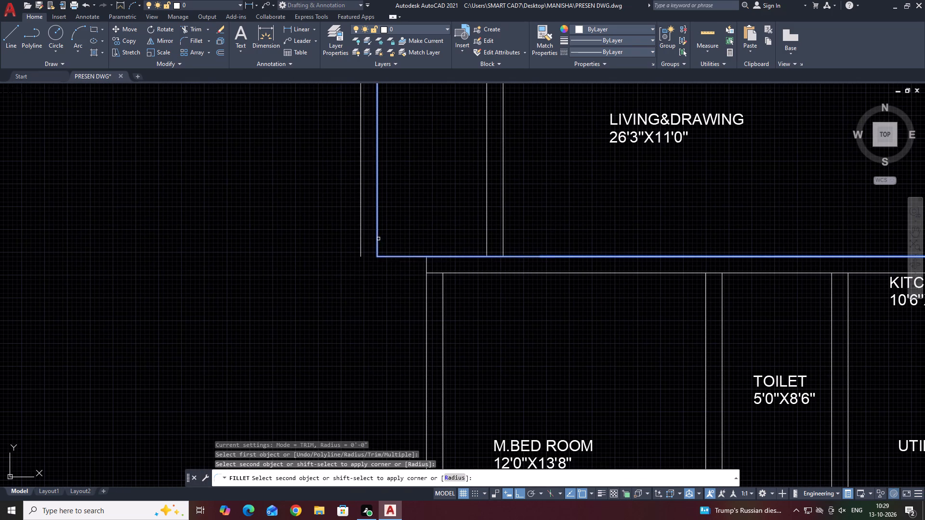
key(space)
click(362, 242)
click(361, 245)
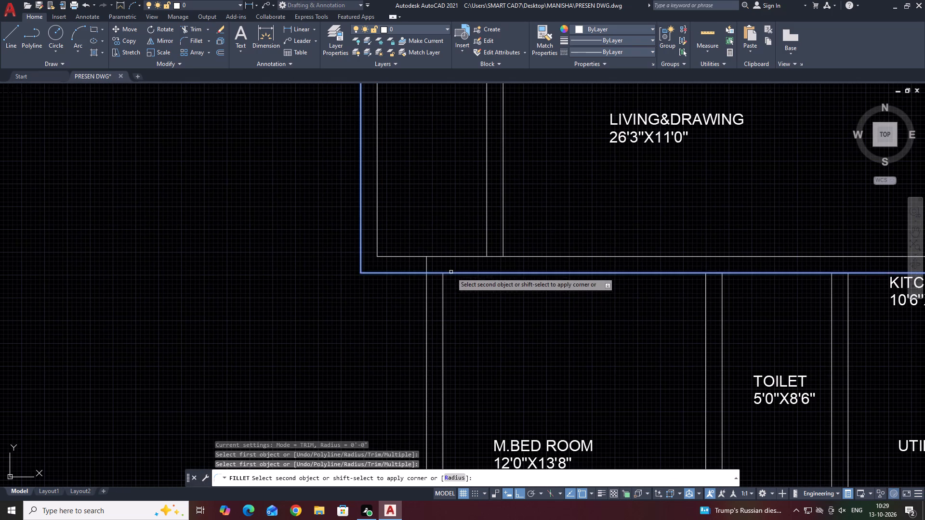
click(451, 272)
Draw a spline with ortho off from the projecting wall's outer line, past its upper corner, to the study's outer left wall.
scroll(402, 236, down, 3)
middle_drag(502, 234, 465, 336)
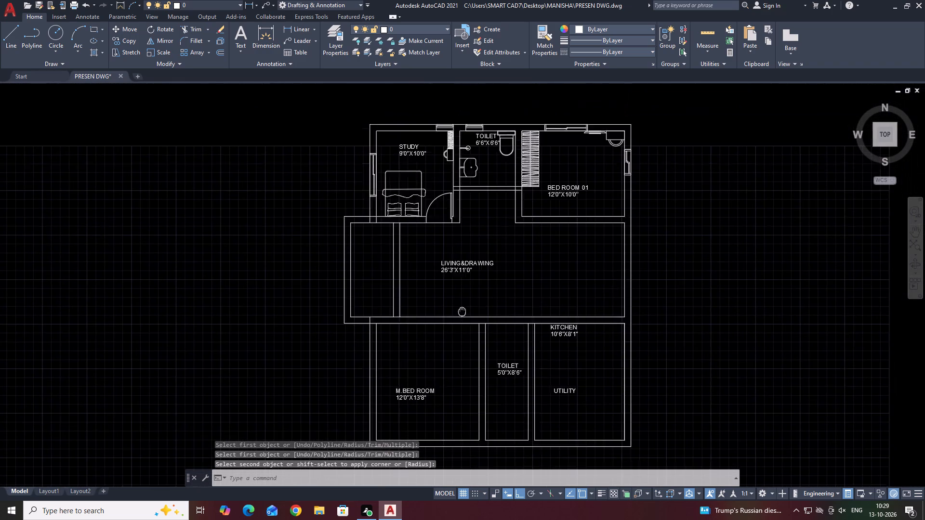
middle_drag(465, 336, 469, 351)
key(s)
key(p)
text(L)
key(space)
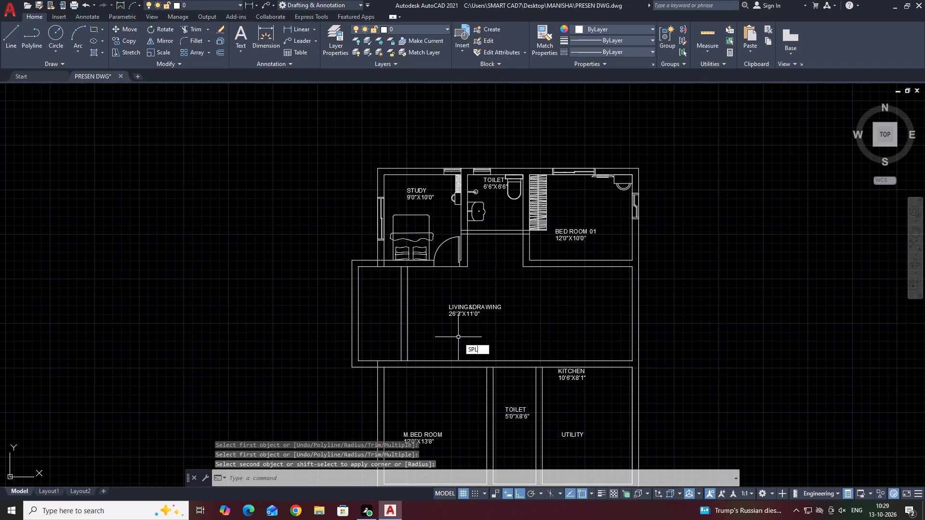
scroll(334, 263, up, 2)
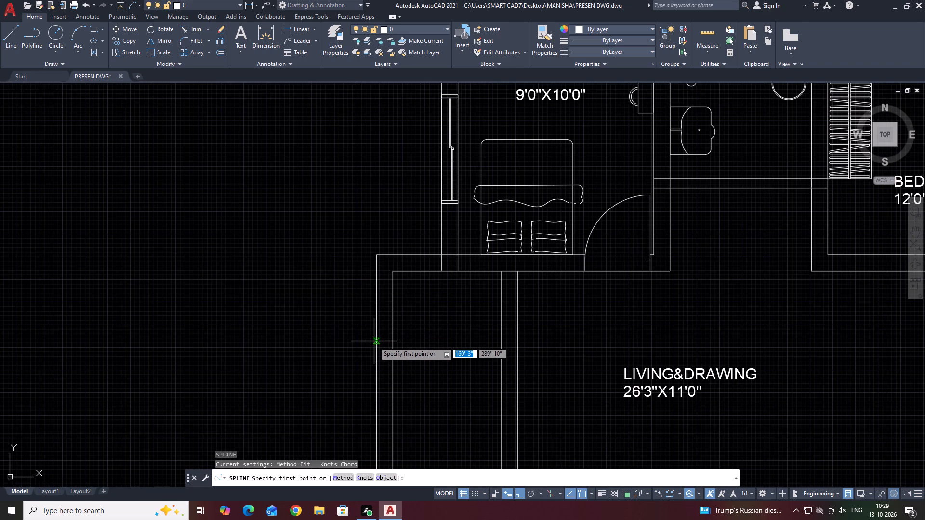
click(374, 341)
key(F8)
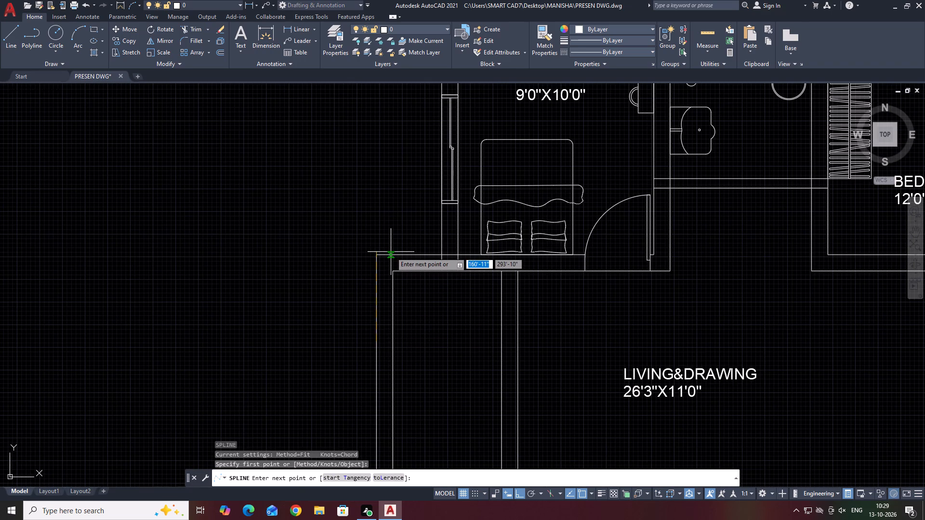
scroll(384, 258, up, 4)
click(412, 200)
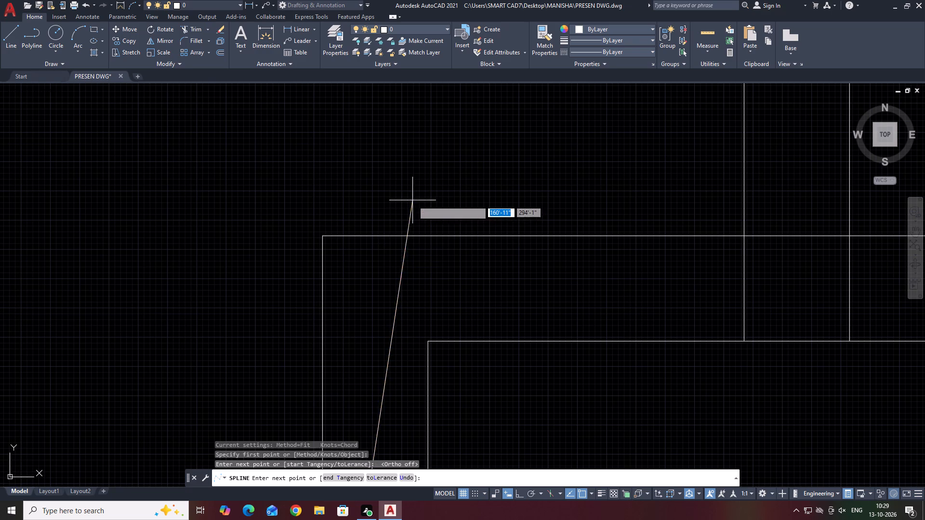
scroll(434, 185, down, 5)
scroll(501, 146, up, 4)
middle_drag(521, 138, 506, 229)
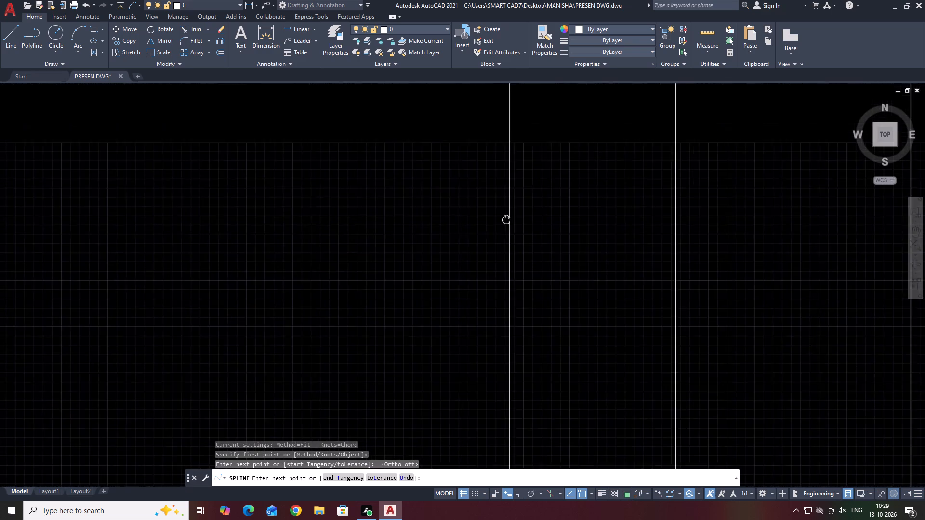
middle_drag(506, 229, 505, 234)
scroll(505, 234, down, 4)
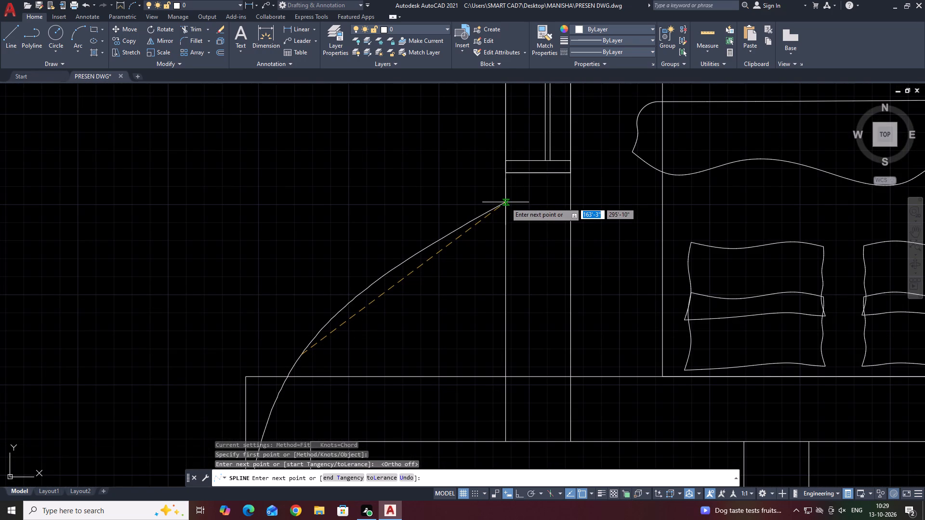
click(506, 209)
click(503, 193)
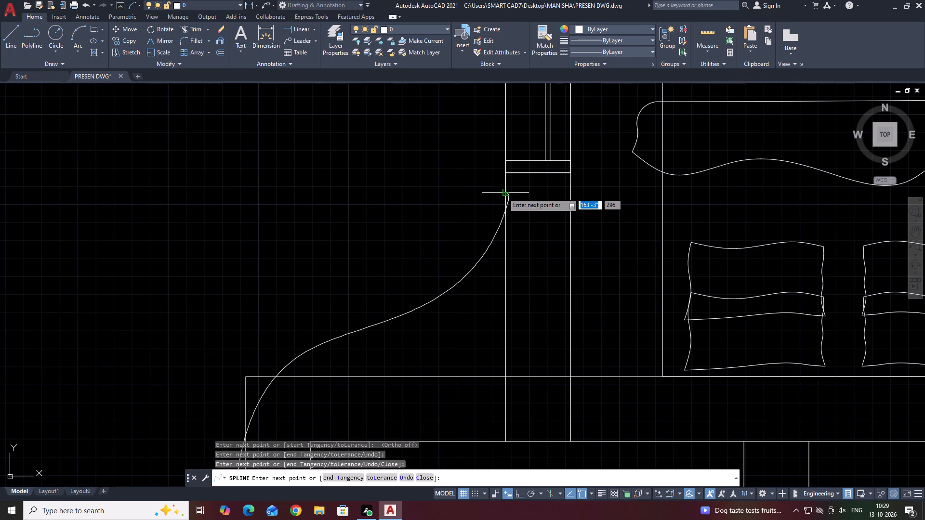
key(Return)
Trim the spline's overshoot at the study's outer left wall line and remove the leftover stub.
scroll(500, 214, up, 4)
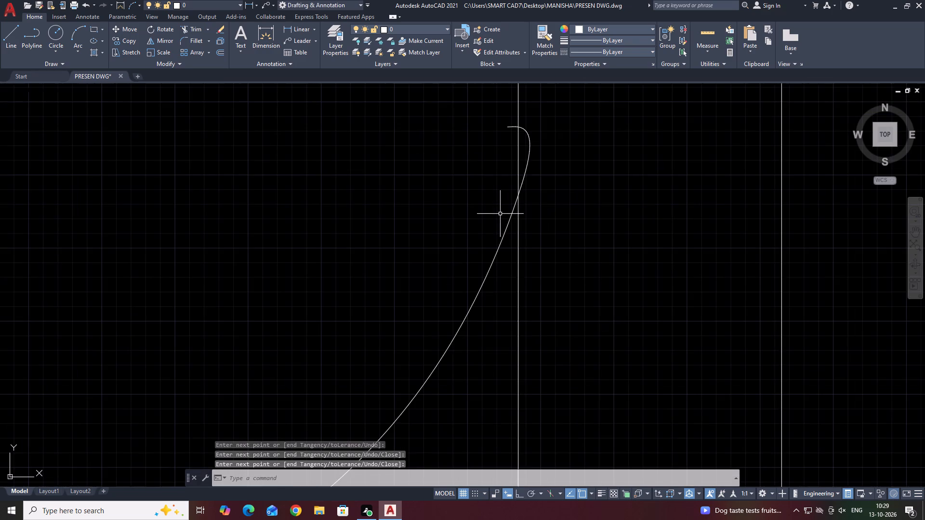
text(TR)
key(space)
click(536, 160)
scroll(531, 203, down, 2)
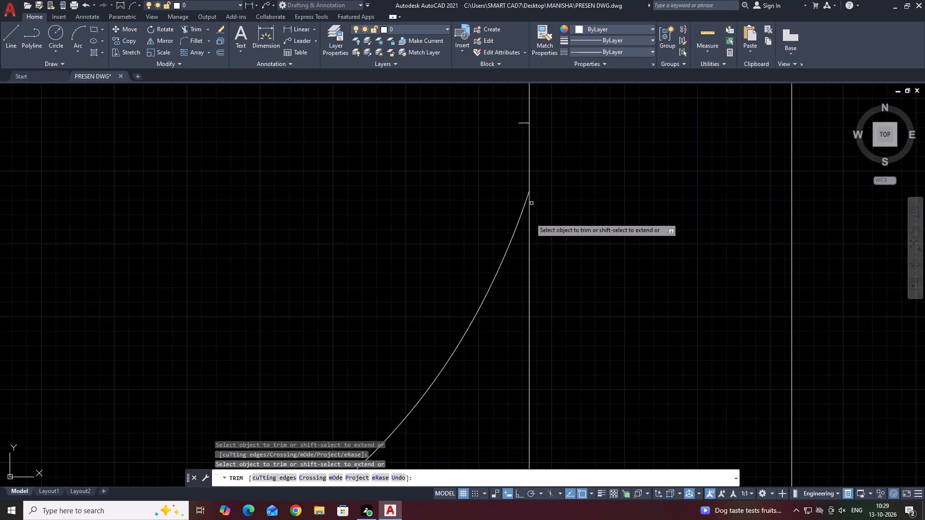
scroll(529, 223, down, 1)
scroll(524, 183, up, 2)
click(529, 192)
key(Escape)
Smooth the spline by moving its middle control vertices and shift its upper end up along the study's outer wall.
scroll(500, 215, down, 6)
middle_drag(512, 282, 514, 245)
click(449, 255)
drag(427, 231, 425, 227)
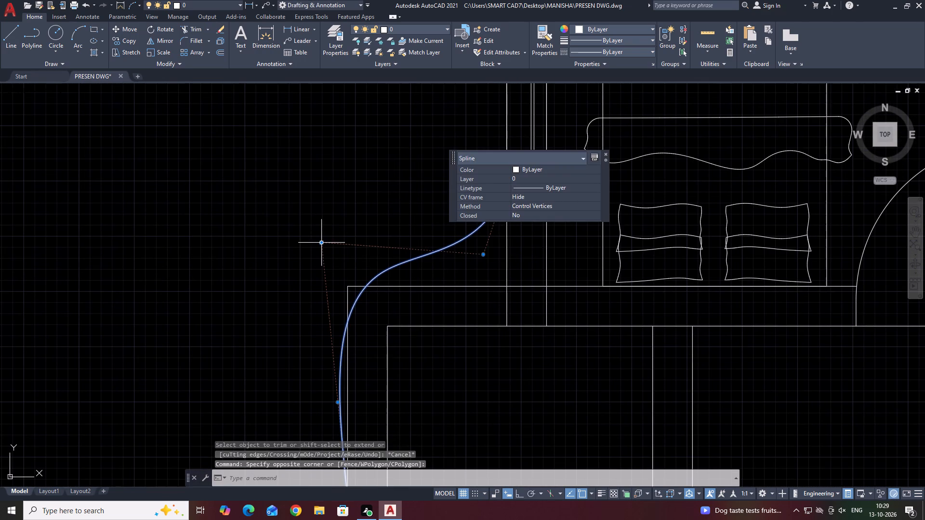
click(320, 242)
click(362, 273)
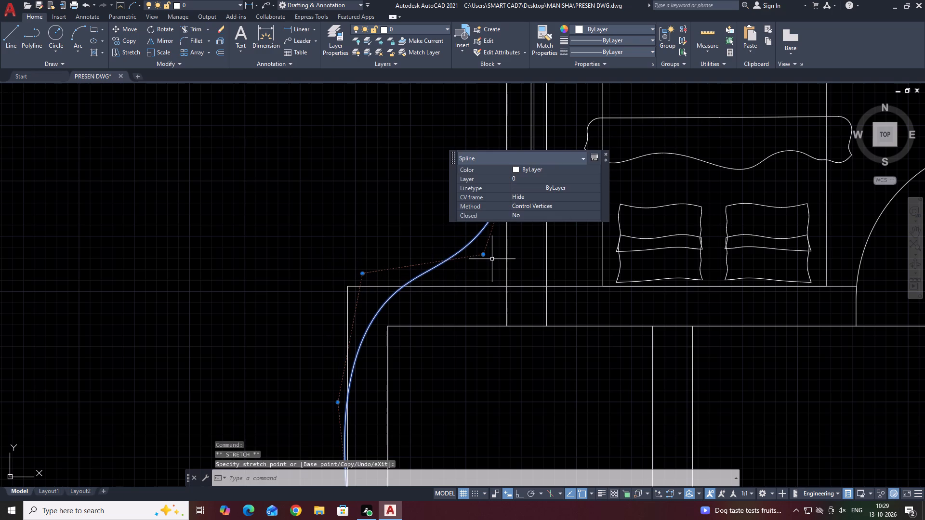
click(484, 256)
click(469, 238)
middle_drag(461, 243, 448, 261)
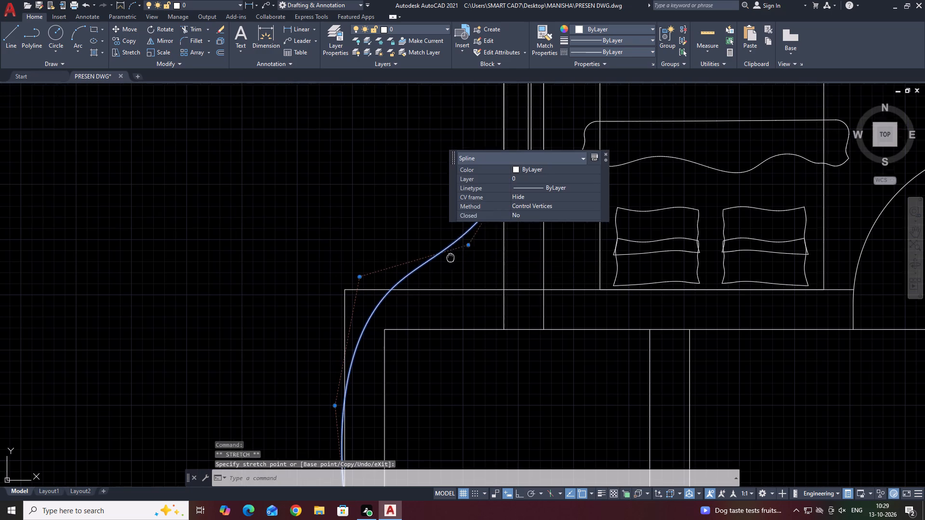
middle_drag(448, 261, 403, 313)
scroll(447, 261, up, 2)
click(447, 246)
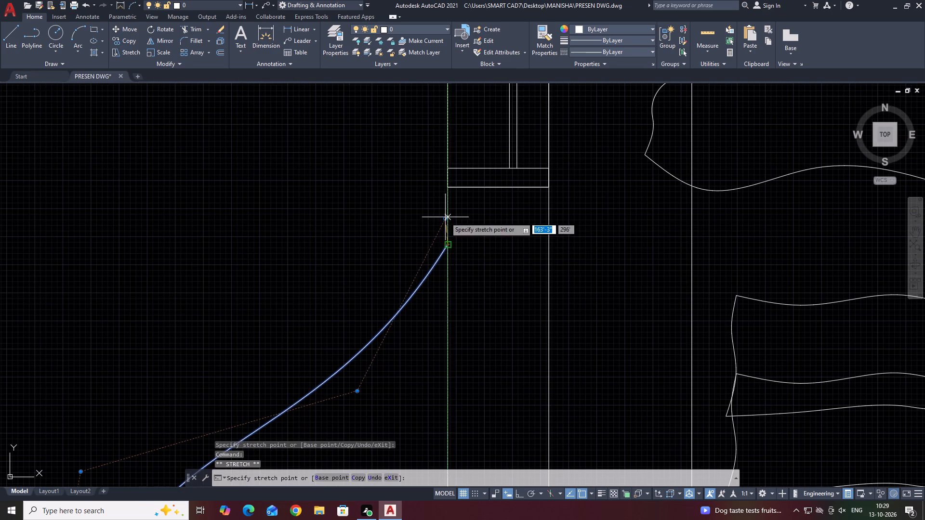
click(447, 211)
key(Escape)
Move the spline's lower control vertex inward, closer to the projecting wall's outer line.
scroll(400, 248, down, 4)
middle_drag(381, 290, 408, 190)
click(401, 200)
click(385, 176)
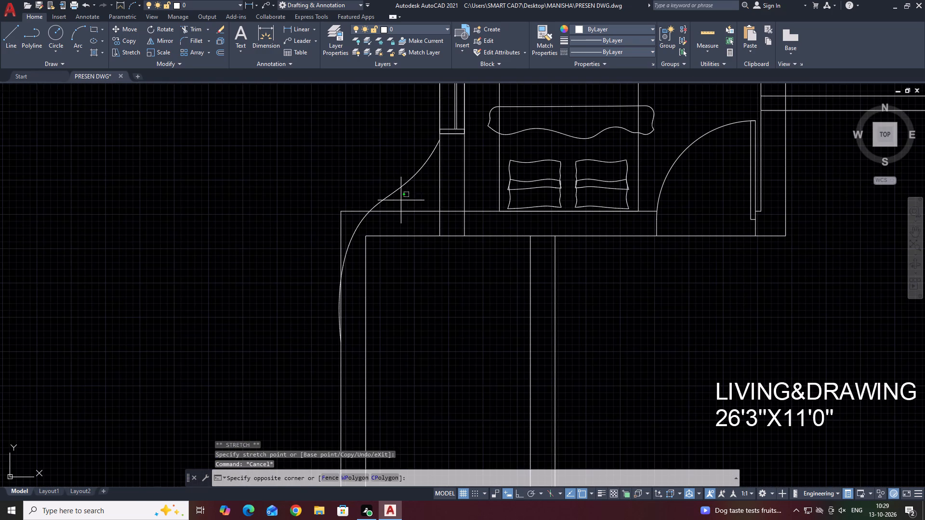
scroll(323, 292, up, 3)
click(361, 257)
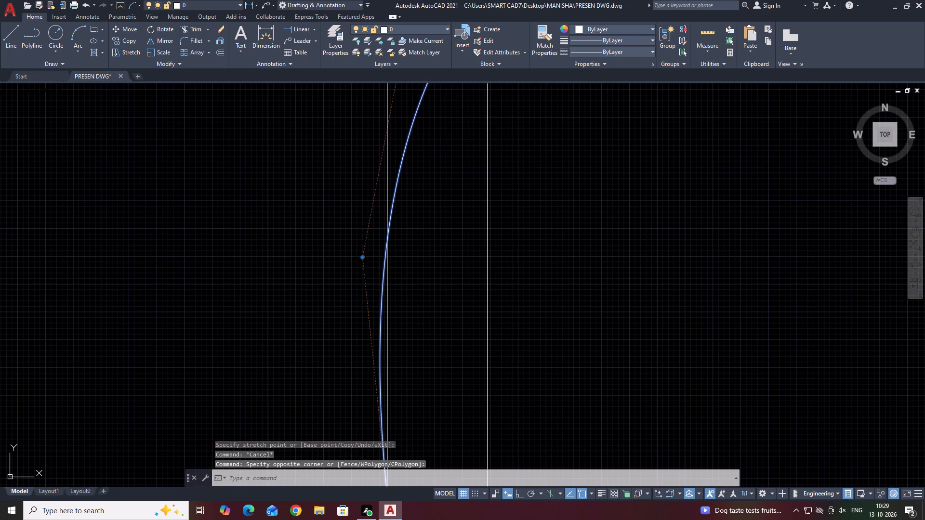
click(381, 260)
Offset the spline 9 inches inward toward the living room to form a curved wall.
scroll(372, 269, down, 5)
middle_drag(442, 303, 452, 277)
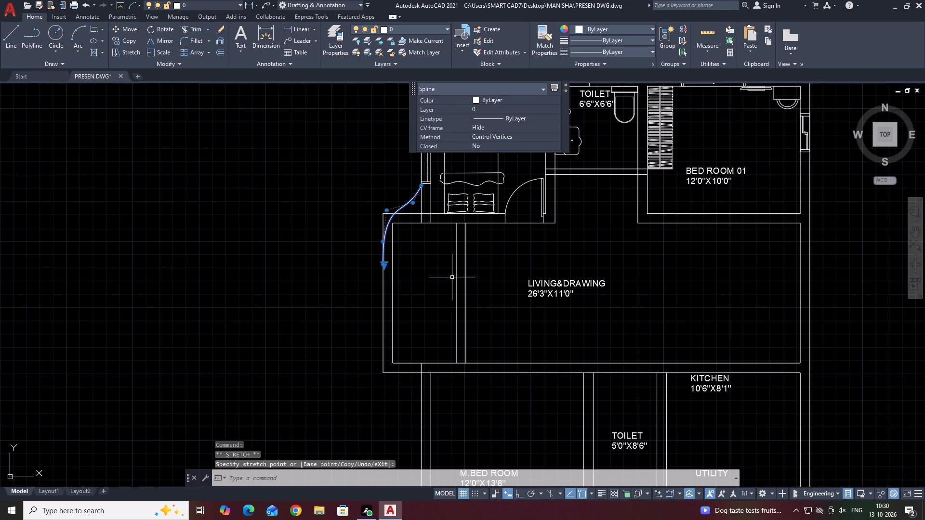
text(O 9)
key(space)
click(455, 281)
key(Escape)
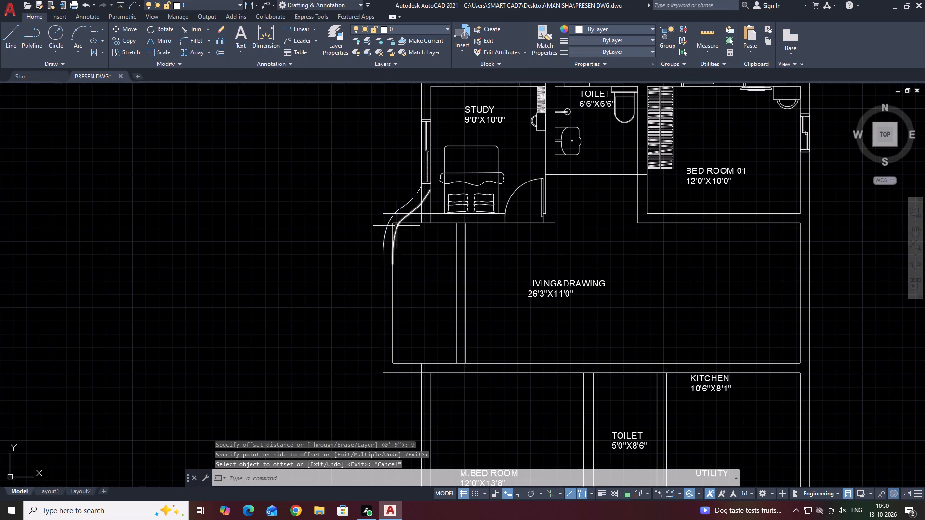
Extend the inner curve's upper end to the study's inner wall line.
middle_drag(396, 226, 396, 278)
text(EX)
key(space)
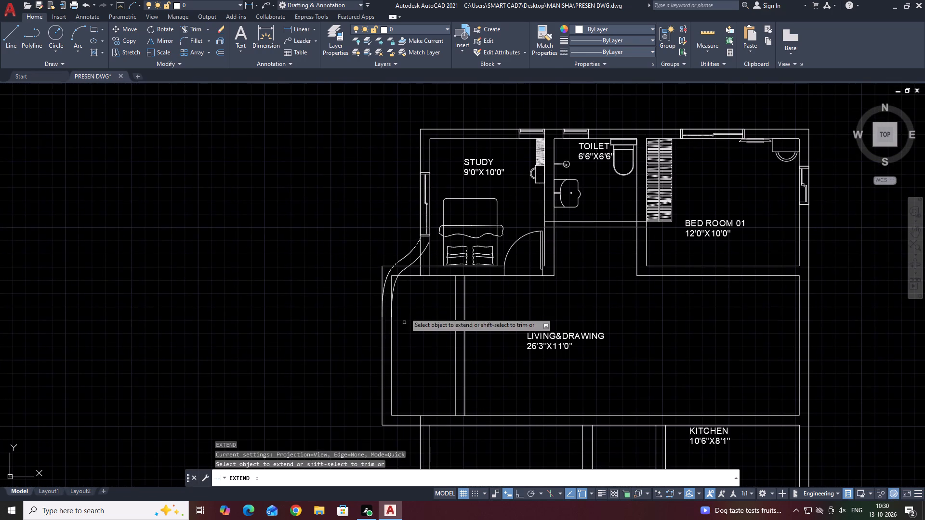
scroll(424, 238, up, 3)
click(430, 269)
key(Escape)
scroll(426, 271, down, 3)
middle_drag(441, 284, 469, 263)
middle_drag(469, 285, 478, 308)
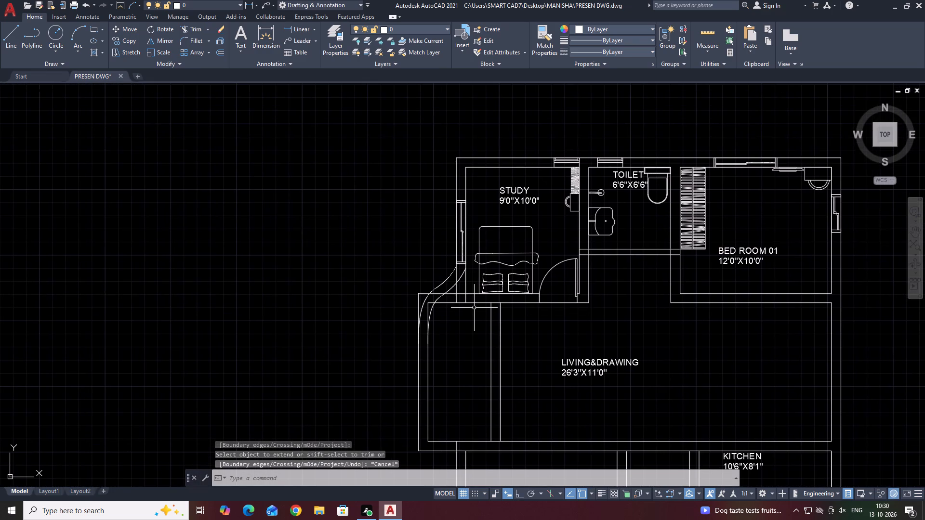
Trim away the projection's old square corner lines, both inner and outer, where the curved wall replaces them.
text(TR)
key(space)
scroll(448, 302, up, 3)
click(387, 328)
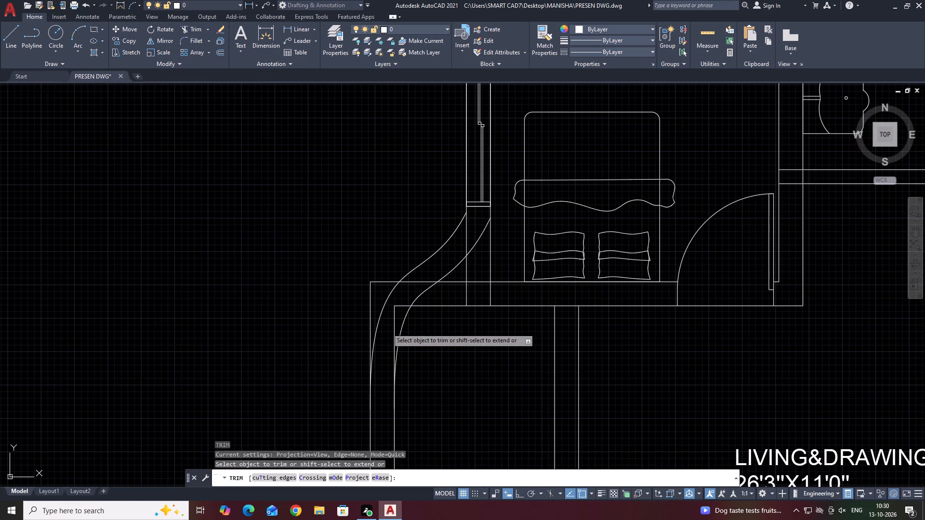
click(422, 276)
drag(365, 318, 369, 313)
click(395, 261)
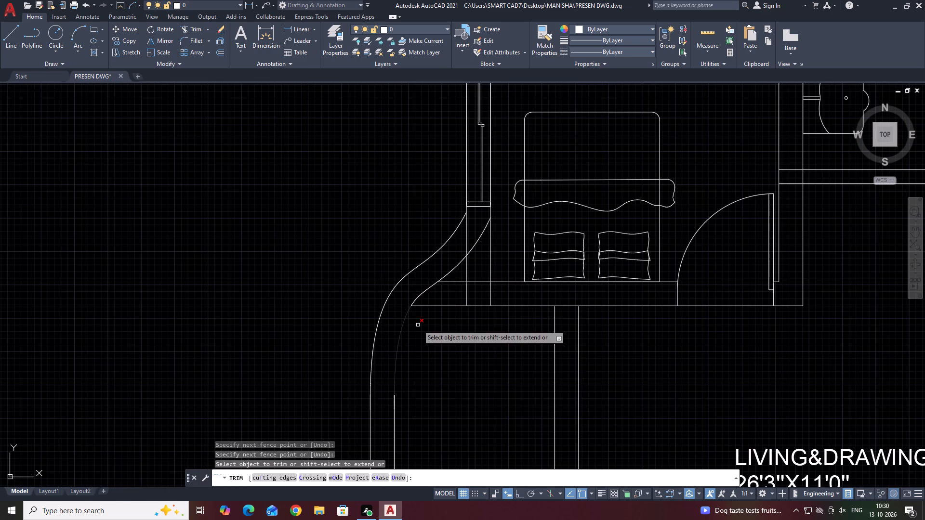
scroll(418, 325, down, 4)
key(Escape)
Trim the leftover straight sliver of the projection's inner wall line beside the inner curve's lower end.
scroll(412, 345, up, 4)
middle_drag(390, 357, 468, 298)
scroll(467, 297, up, 4)
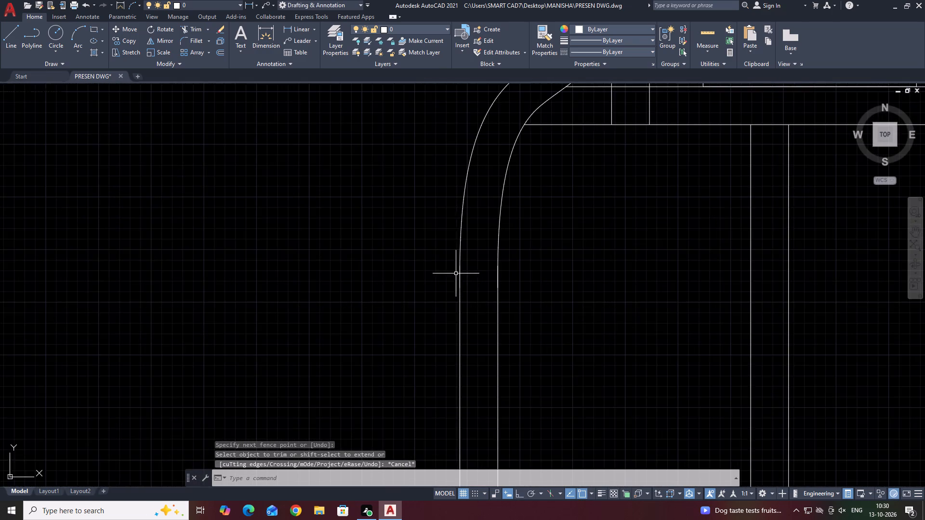
scroll(448, 273, up, 4)
middle_drag(450, 263, 441, 243)
middle_drag(562, 283, 538, 278)
scroll(580, 274, up, 2)
middle_click(636, 256)
scroll(647, 254, up, 1)
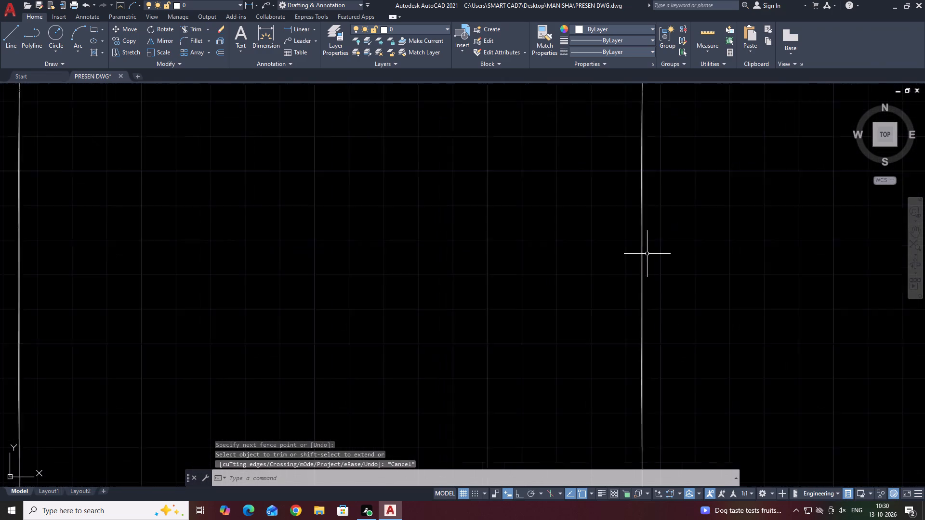
scroll(647, 254, up, 3)
middle_drag(636, 257, 517, 379)
key(t)
key(space)
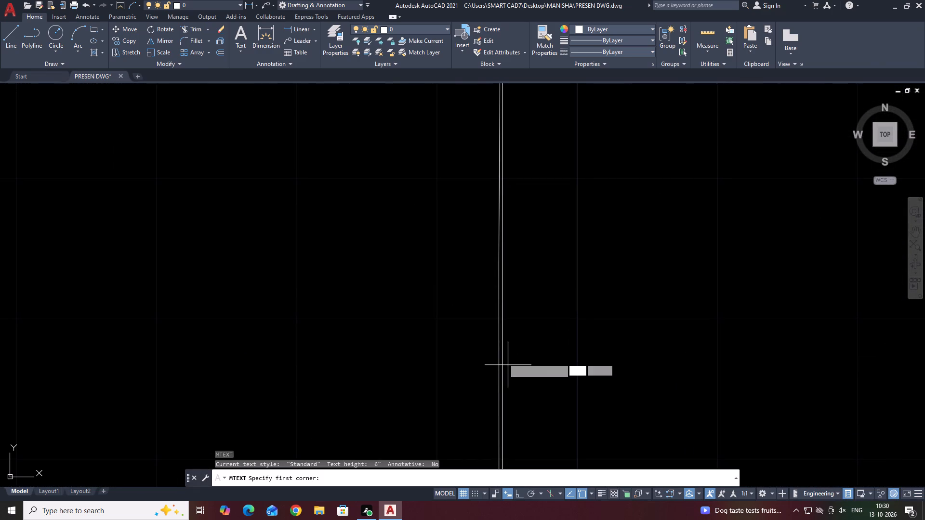
key(Escape)
text(TR)
key(space)
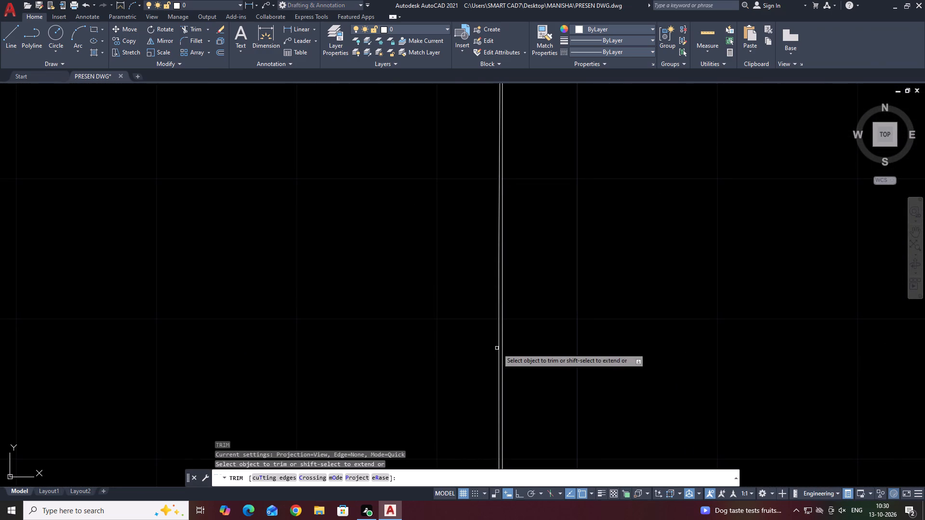
click(500, 350)
Trim the leftover straight sliver of the projection's outer wall line beside the outer curve's lower end.
scroll(568, 325, down, 13)
scroll(568, 309, up, 3)
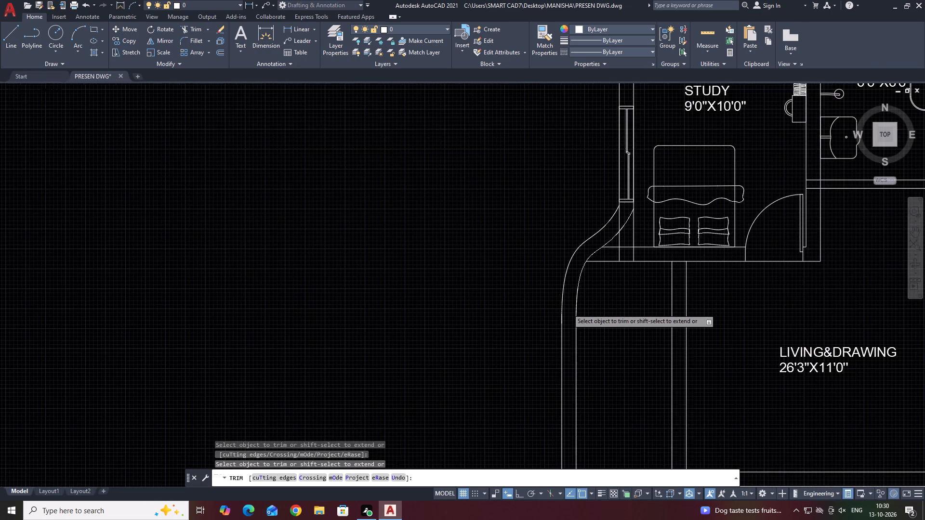
scroll(549, 334, up, 7)
scroll(522, 373, up, 3)
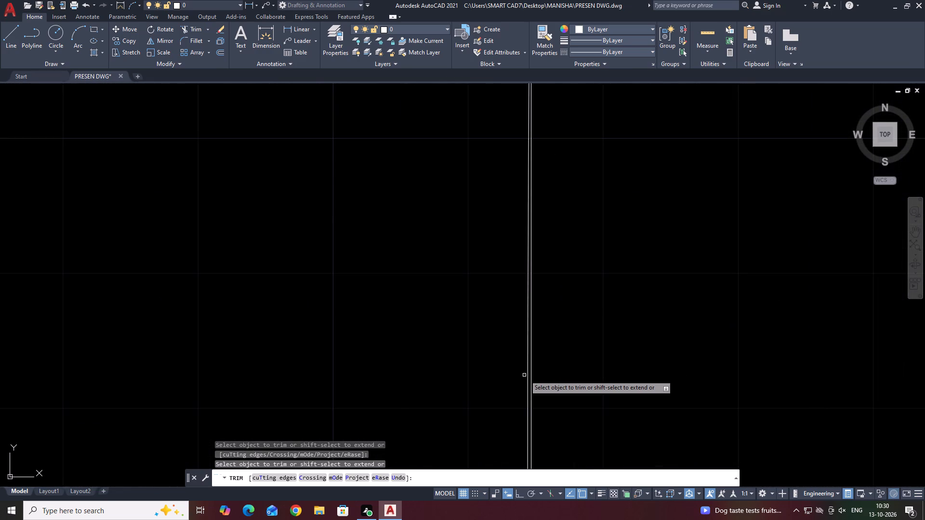
click(527, 375)
scroll(525, 322, down, 17)
Trim the study's bottom wall lines back to its outer left wall line, and cut that line between the two curves.
middle_drag(685, 241, 551, 332)
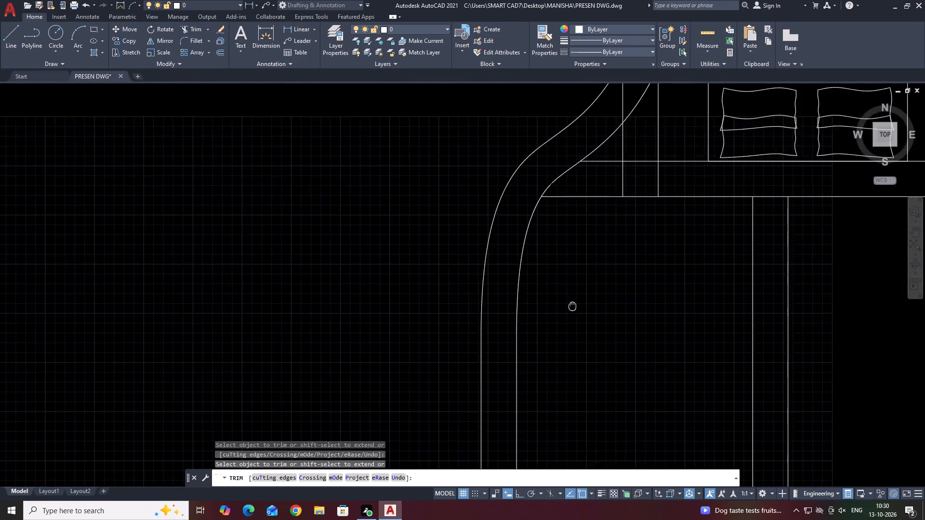
middle_drag(551, 332, 523, 357)
click(548, 220)
drag(519, 271, 518, 279)
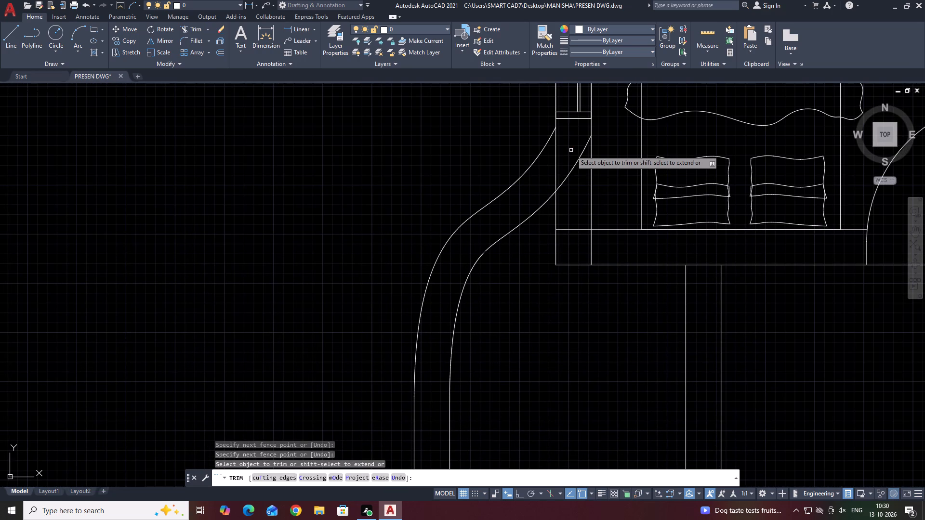
click(571, 150)
click(544, 176)
middle_drag(569, 214, 529, 263)
scroll(528, 265, down, 1)
key(Escape)
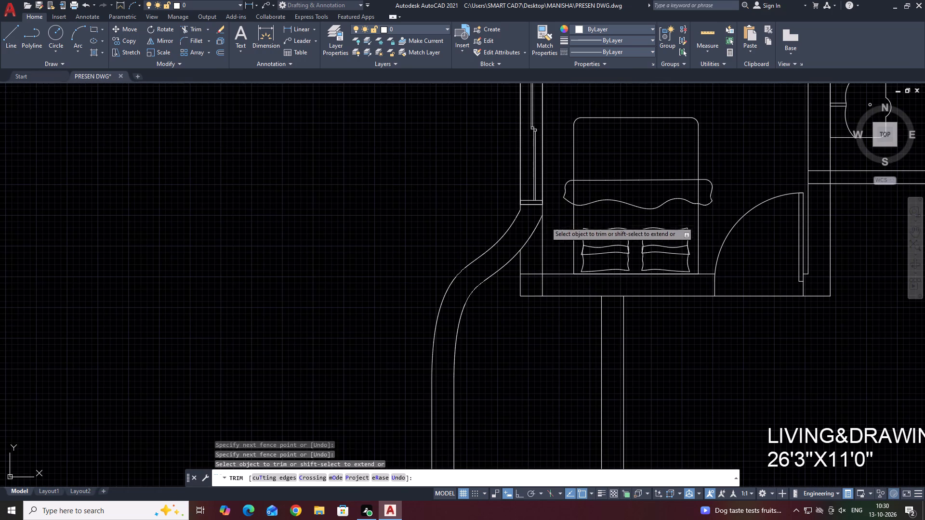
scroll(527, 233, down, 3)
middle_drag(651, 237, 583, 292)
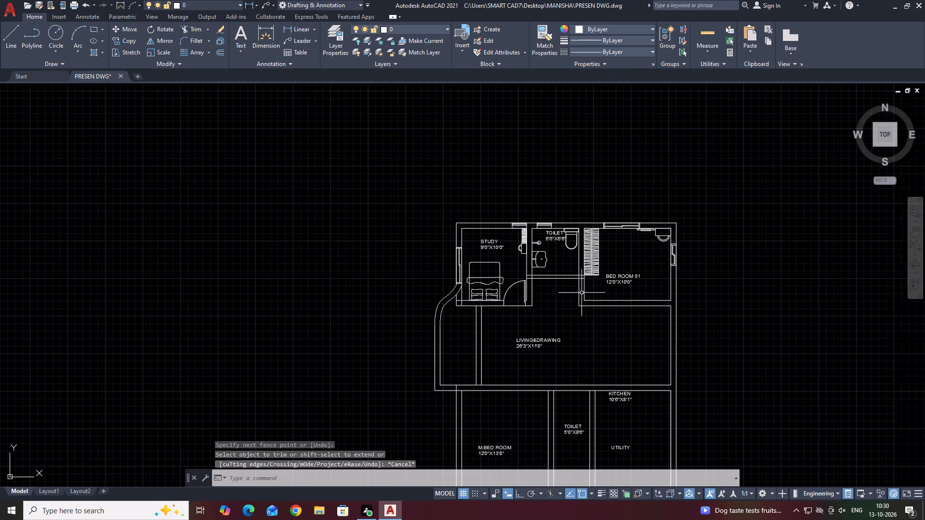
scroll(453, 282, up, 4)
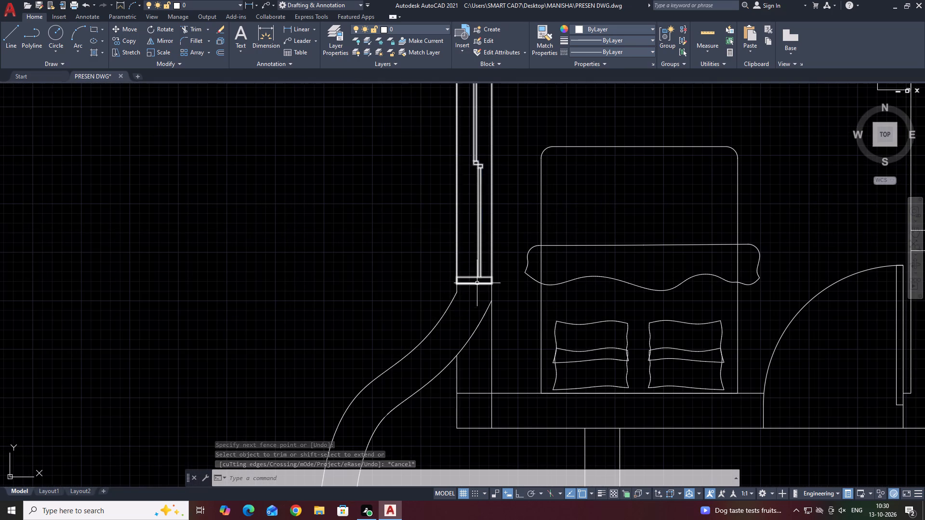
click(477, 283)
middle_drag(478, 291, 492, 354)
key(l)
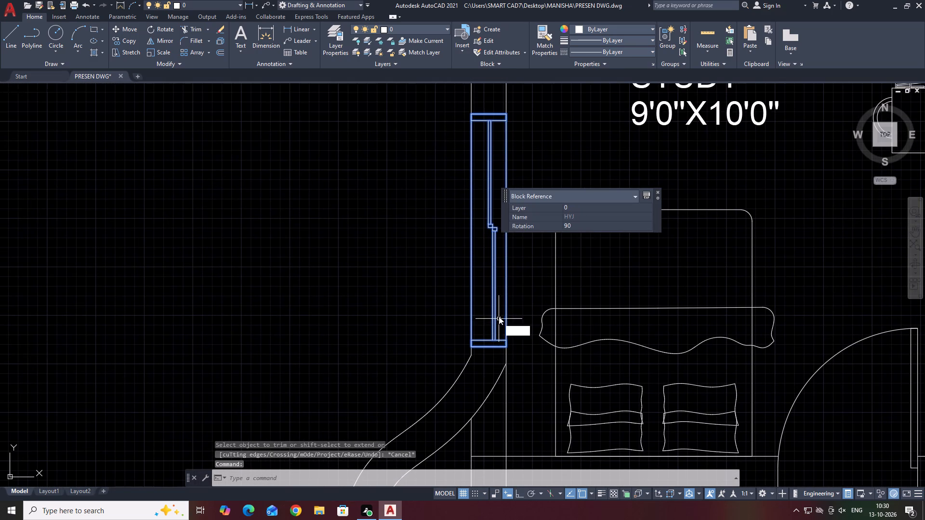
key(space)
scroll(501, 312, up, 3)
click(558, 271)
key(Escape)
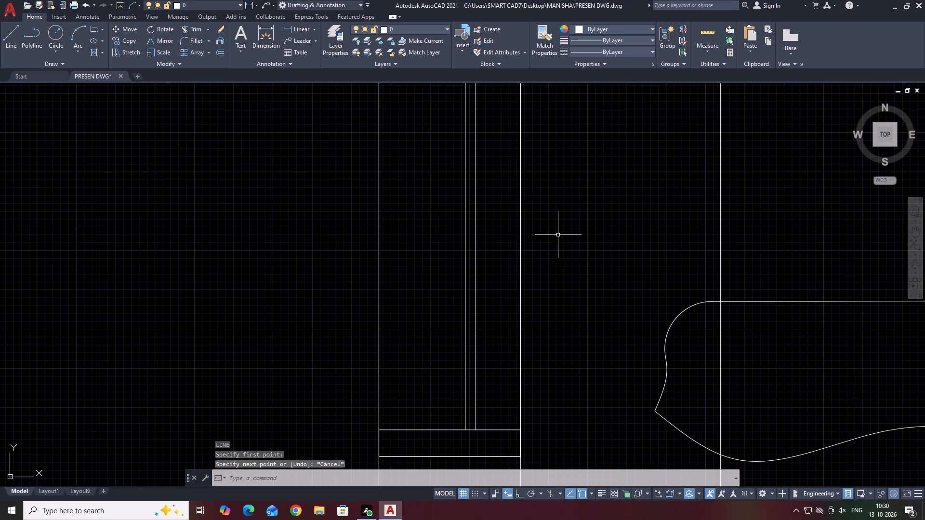
Move the study's left window up, away from the curved wall, and align its lower corner with the outer wall line.
click(489, 269)
drag(458, 218, 457, 213)
scroll(489, 274, down, 3)
key(m)
key(space)
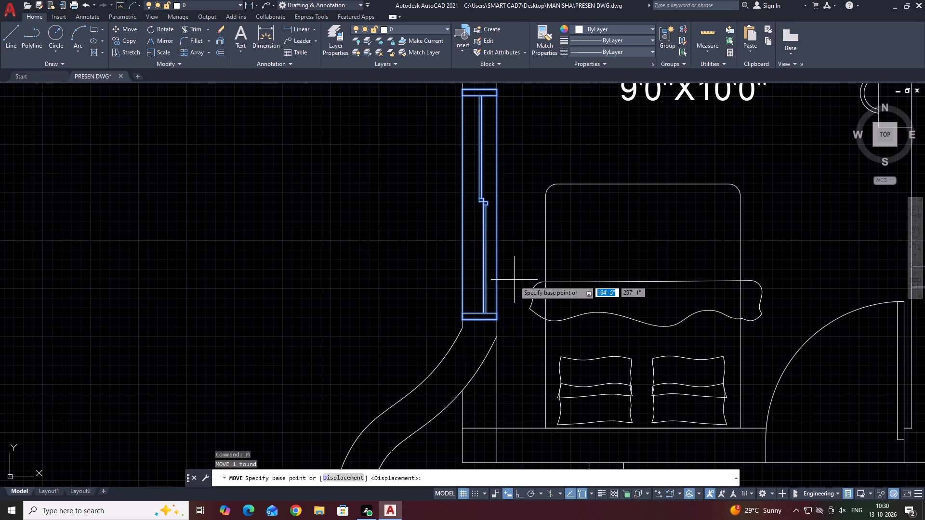
click(515, 282)
click(517, 253)
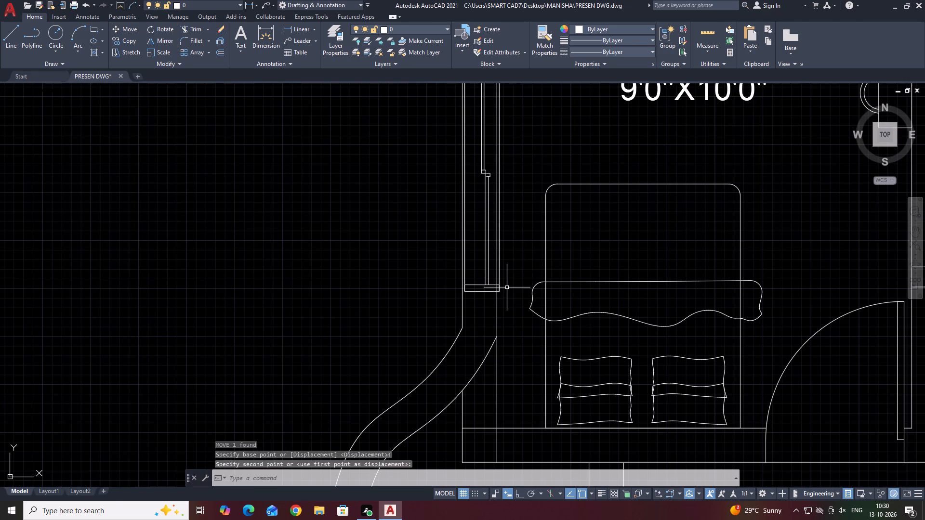
click(480, 291)
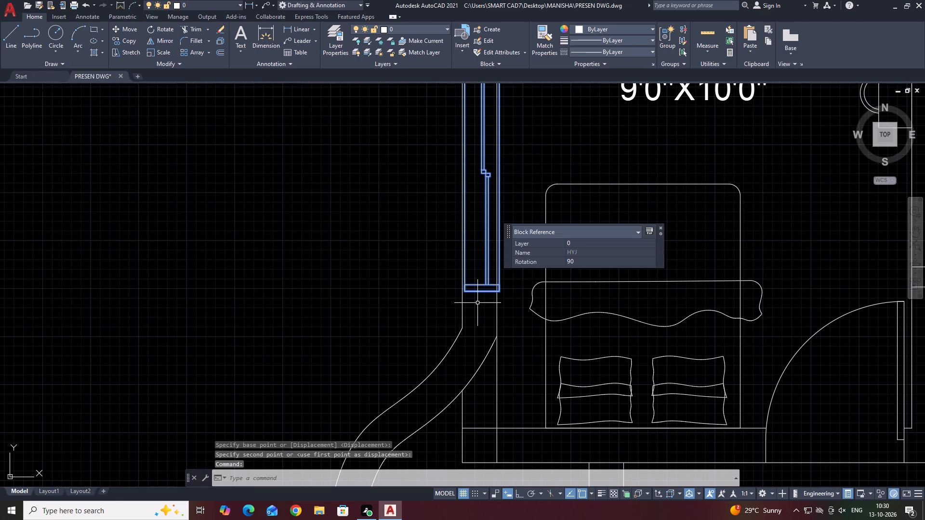
text(M)
key(space)
scroll(437, 346, up, 2)
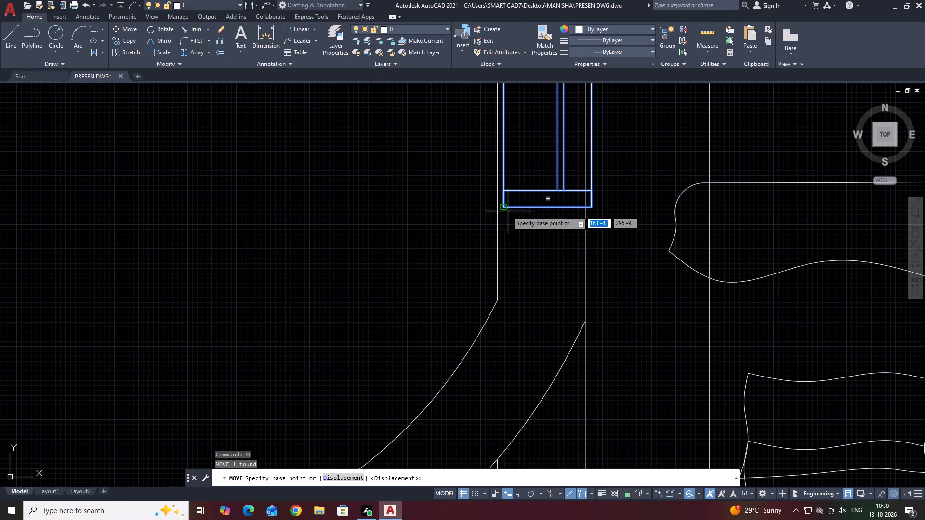
click(501, 207)
click(496, 208)
scroll(529, 221, down, 5)
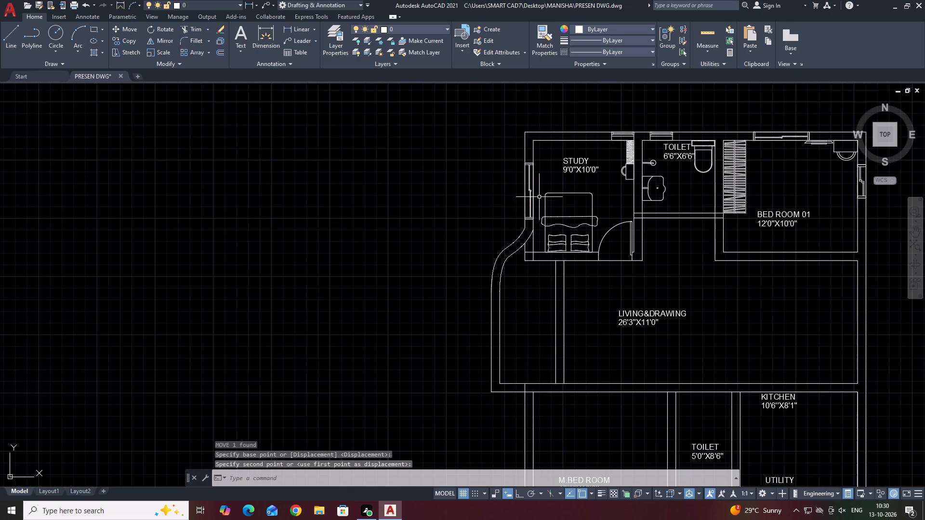
Rotate the study's left window half a turn about its middle point.
click(529, 201)
middle_drag(532, 211, 535, 256)
key(r)
key(o)
key(space)
scroll(530, 244, up, 3)
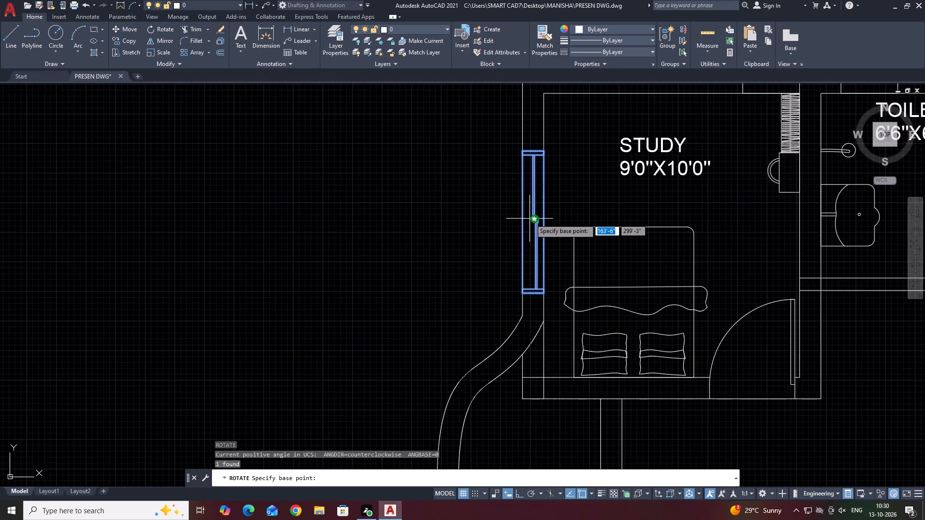
scroll(530, 218, up, 3)
click(534, 233)
scroll(530, 193, down, 1)
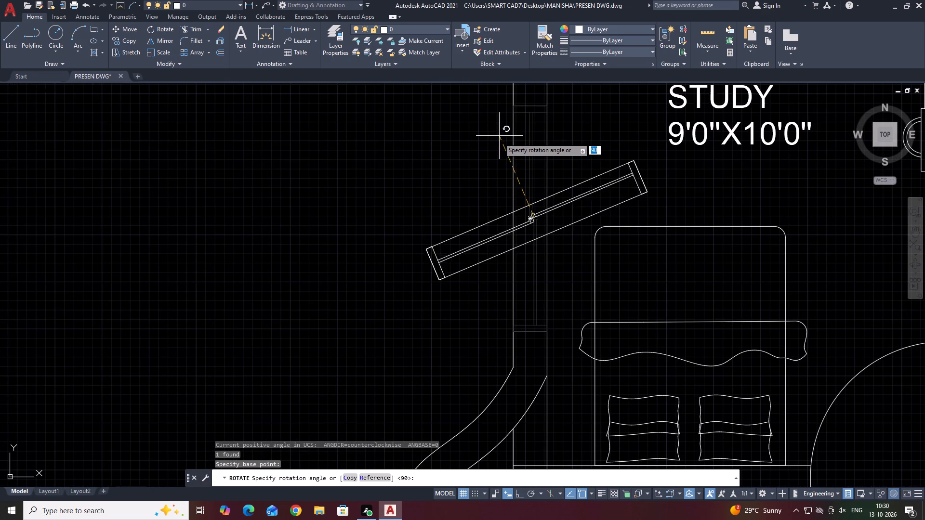
click(511, 218)
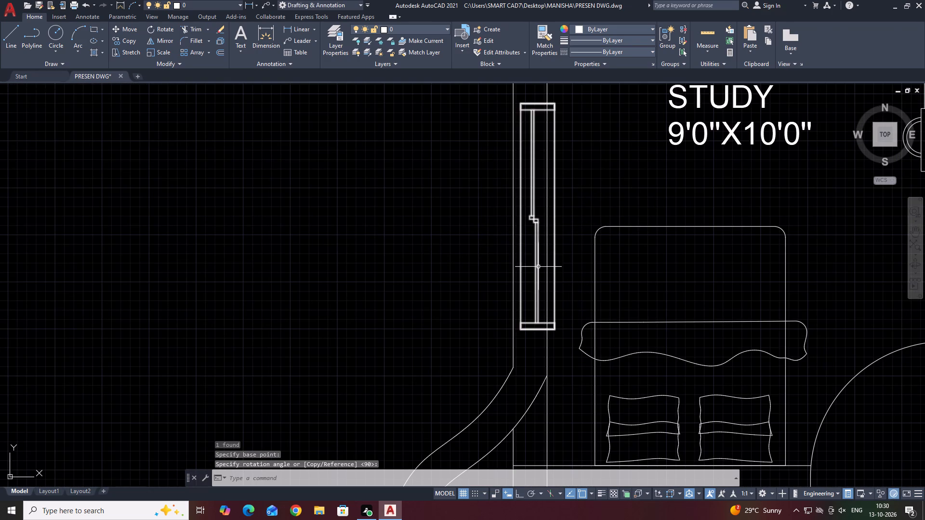
Move the rotated window back into the wall, with its lower corner on the study's outer wall line.
click(555, 255)
middle_drag(539, 279, 603, 273)
key(m)
key(space)
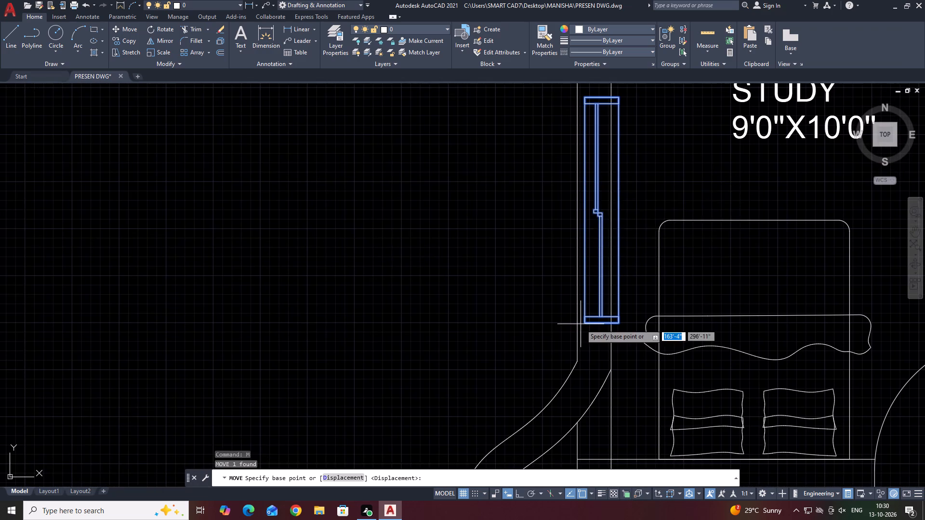
scroll(587, 335, up, 3)
click(573, 288)
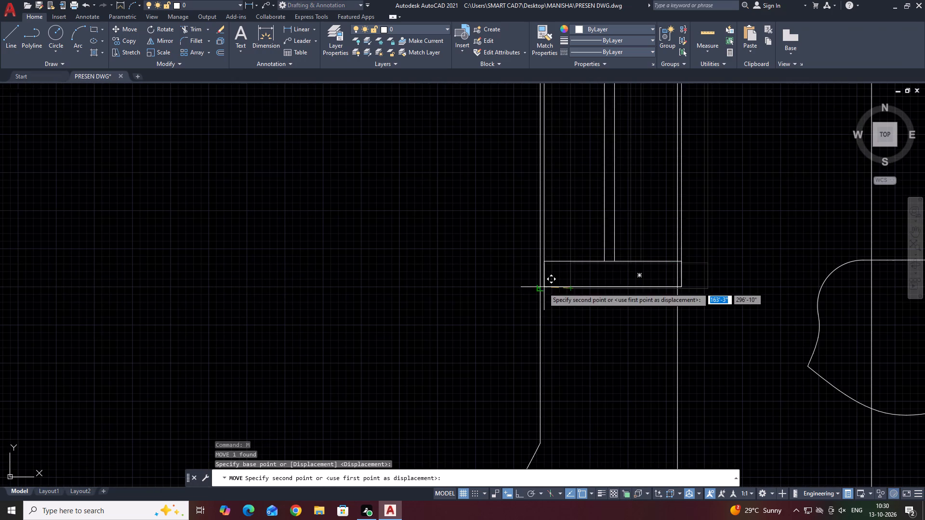
click(538, 288)
scroll(480, 252, down, 7)
Copy the study door by its hinge-side lower end onto the lower line of the 6'6"X6'6" toilet's bottom wall.
middle_drag(698, 232, 632, 228)
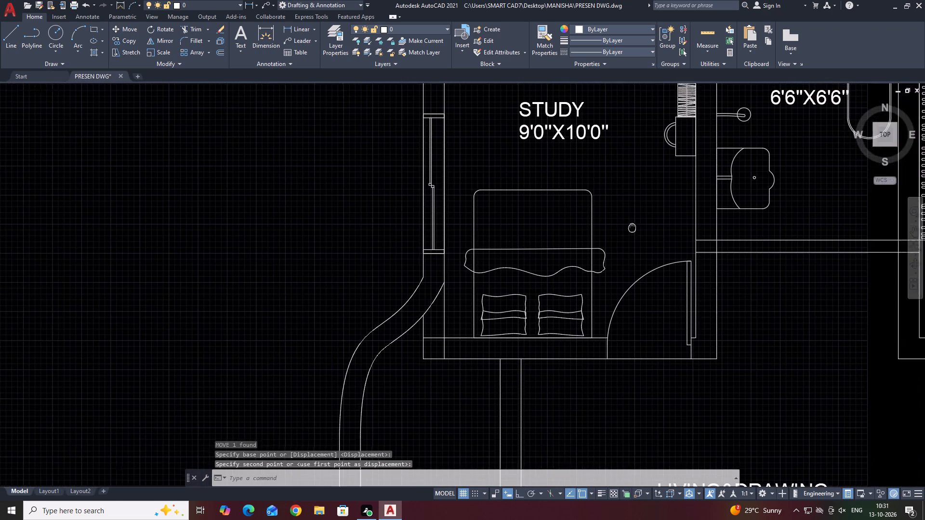
middle_drag(632, 228, 473, 306)
scroll(472, 306, down, 1)
middle_drag(651, 318, 464, 240)
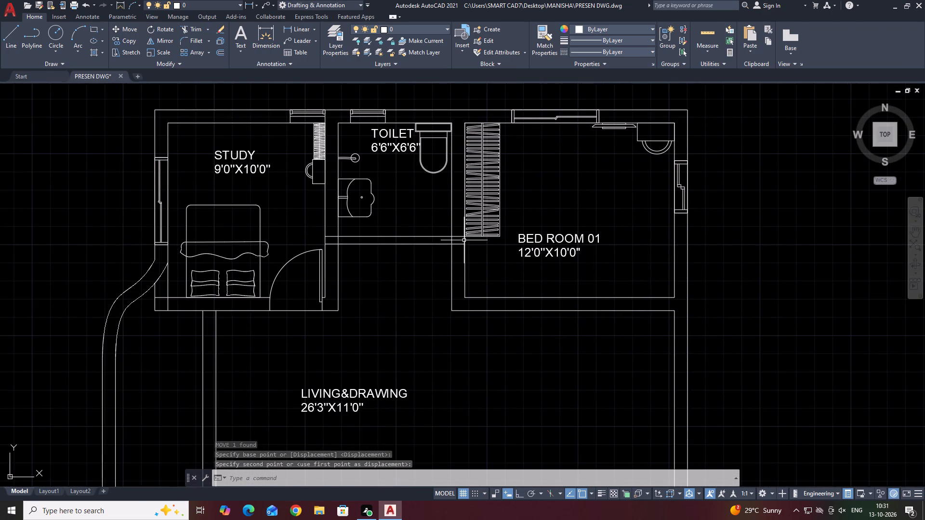
middle_drag(384, 237, 425, 238)
scroll(345, 263, up, 3)
click(354, 236)
click(326, 186)
scroll(419, 227, down, 5)
text(CO)
key(space)
scroll(415, 260, up, 3)
click(417, 272)
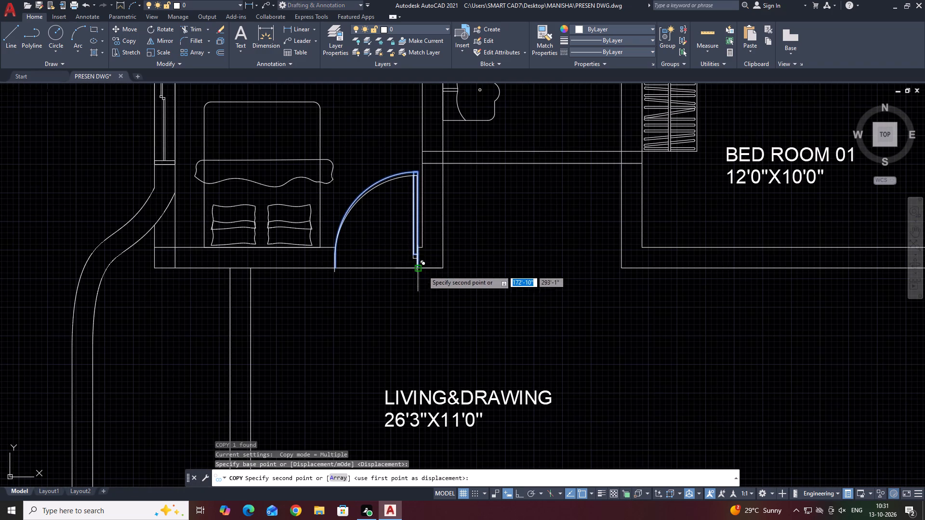
click(607, 165)
key(Escape)
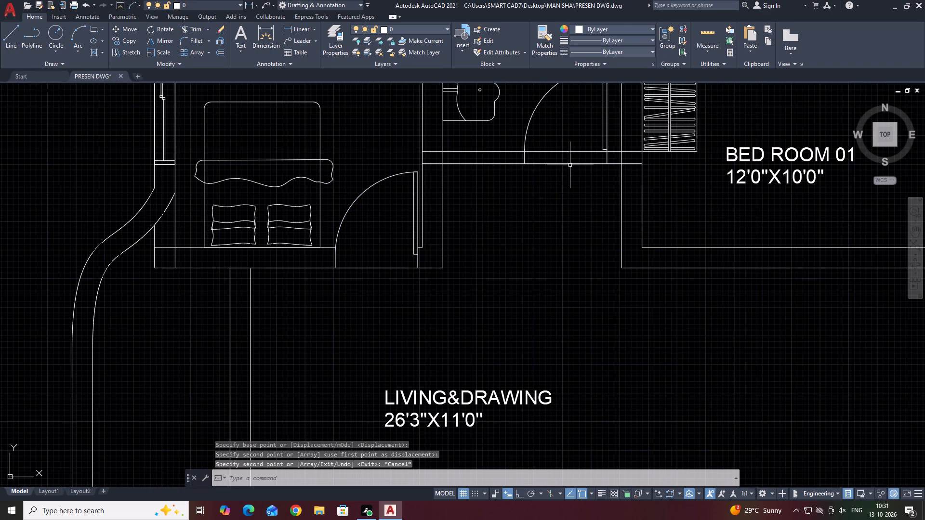
Change the copied toilet door to a smaller door size.
click(607, 128)
double_click(710, 65)
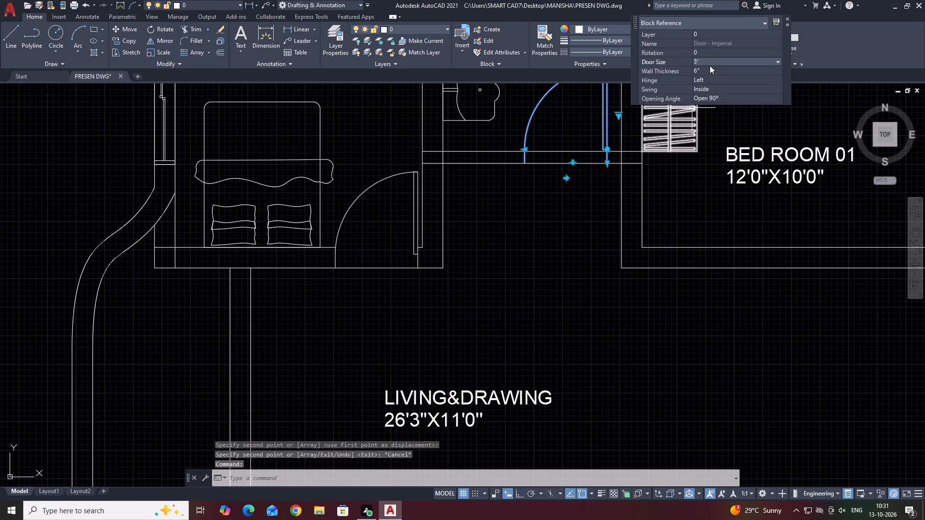
click(707, 88)
key(Escape)
Draw a line 4" from the toilet-side line of the right wall along the bottom wall's lower line, then up across that wall.
middle_drag(601, 160, 610, 179)
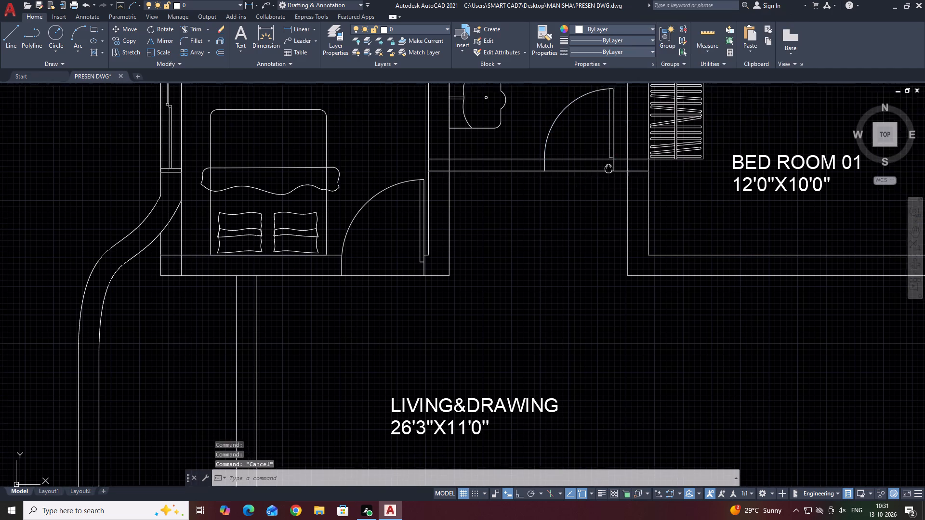
middle_drag(610, 179, 612, 211)
scroll(618, 216, up, 1)
text(L)
key(space)
scroll(624, 214, up, 2)
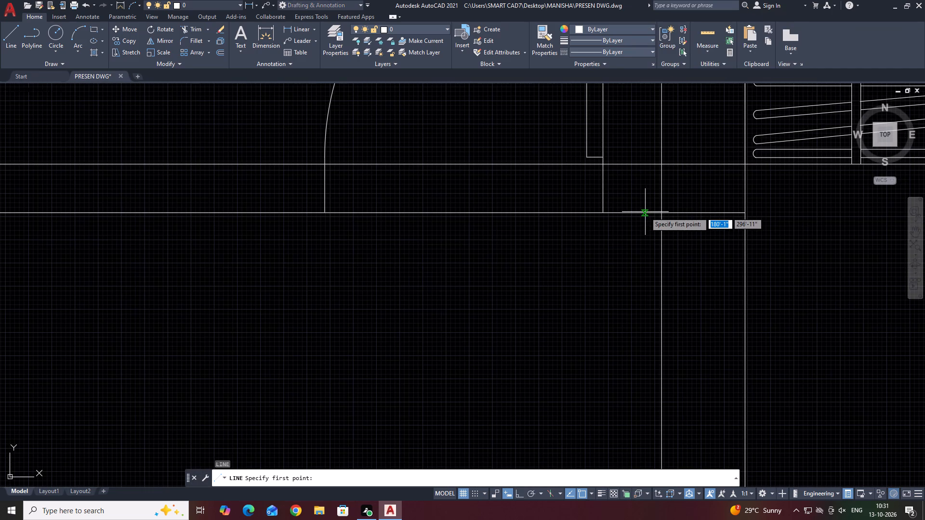
click(661, 212)
scroll(608, 212, up, 2)
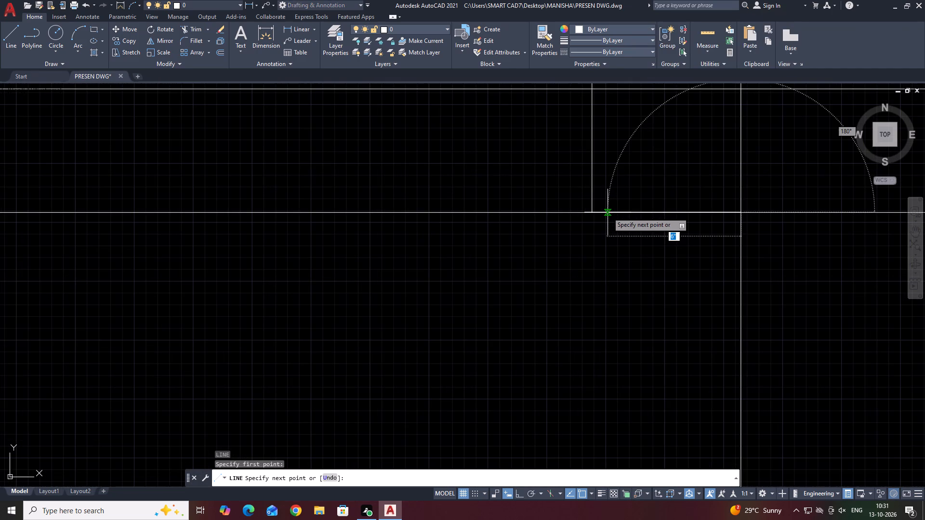
text(4)
key(space)
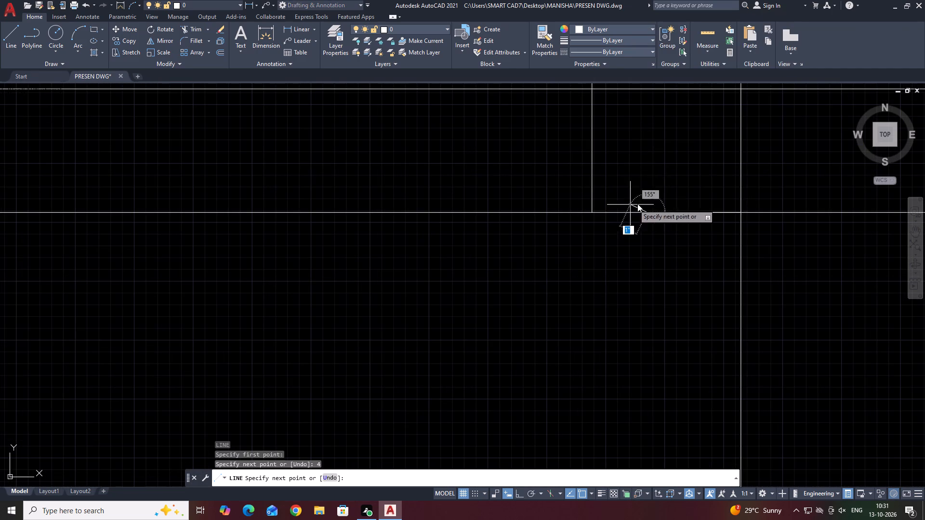
scroll(687, 139, down, 5)
scroll(682, 137, up, 3)
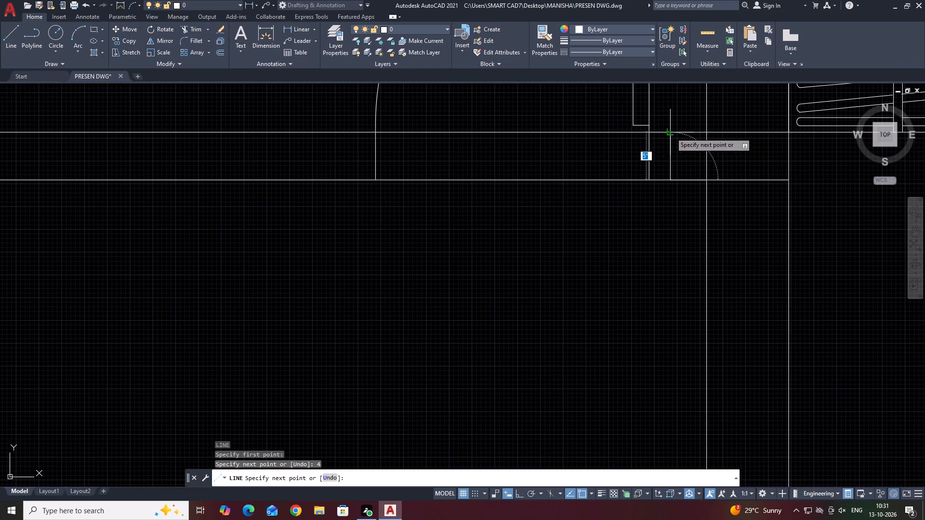
click(669, 132)
key(Escape)
Move the 6'6"X6'6" toilet's door by its hinge-side lower end to the end of the 4" line.
click(657, 151)
click(631, 160)
middle_drag(631, 173, 592, 213)
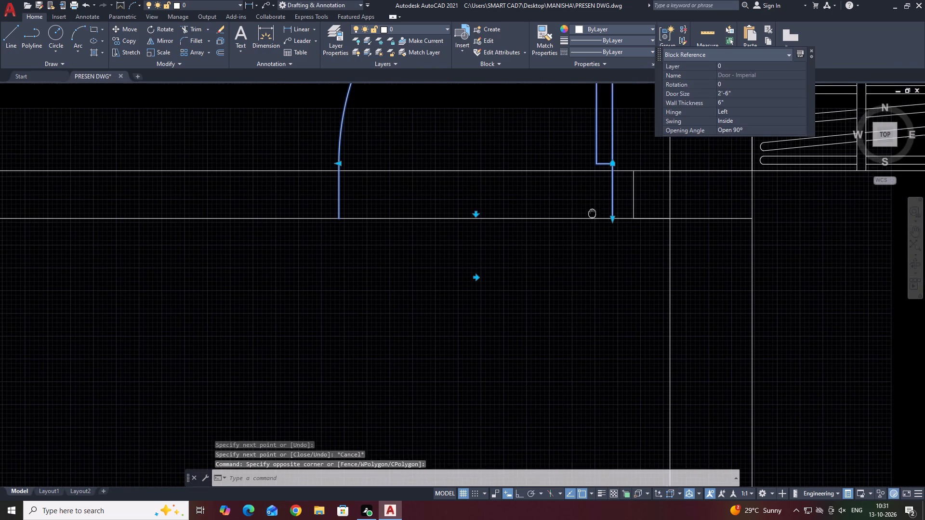
key(m)
key(space)
click(608, 221)
click(630, 220)
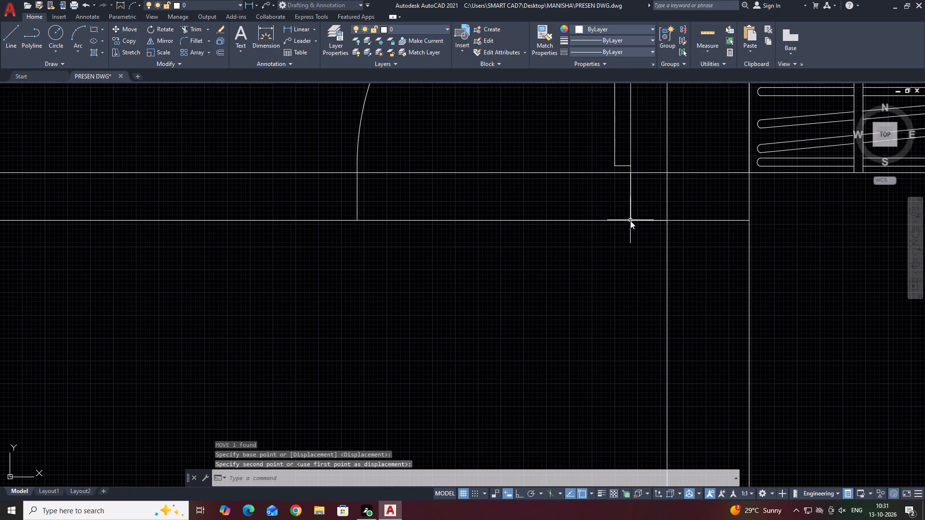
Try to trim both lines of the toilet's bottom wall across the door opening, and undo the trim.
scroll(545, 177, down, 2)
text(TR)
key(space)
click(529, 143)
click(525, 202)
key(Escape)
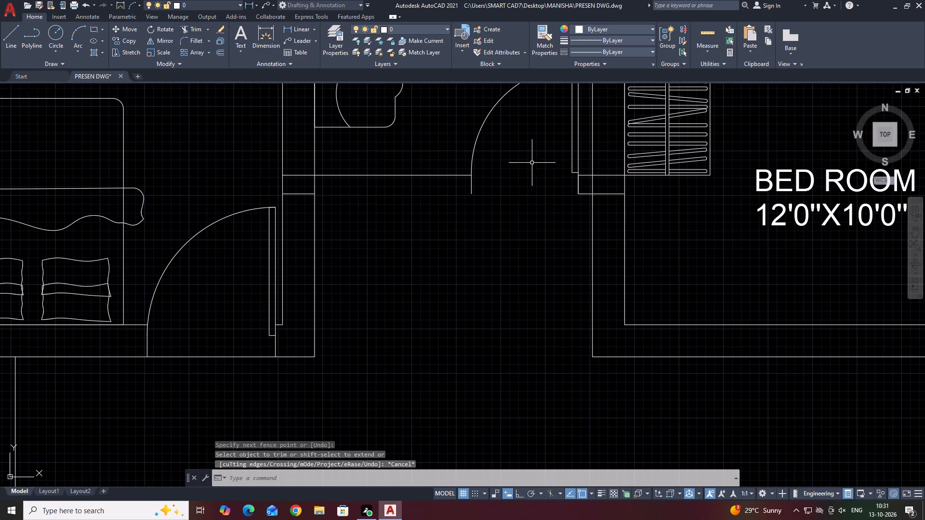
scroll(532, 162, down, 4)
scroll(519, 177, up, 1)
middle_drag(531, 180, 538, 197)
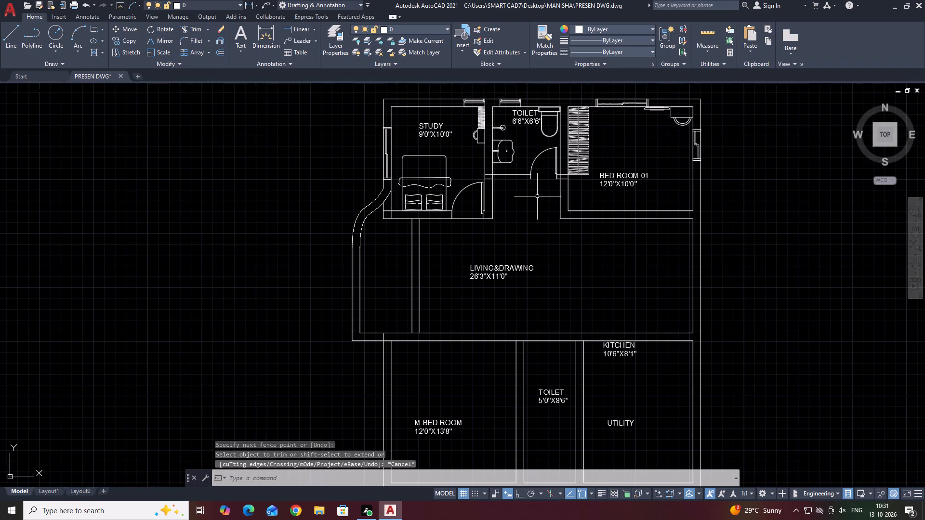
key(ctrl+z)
Trim the upper line of the toilet's bottom wall across the door opening.
key(t)
key(r)
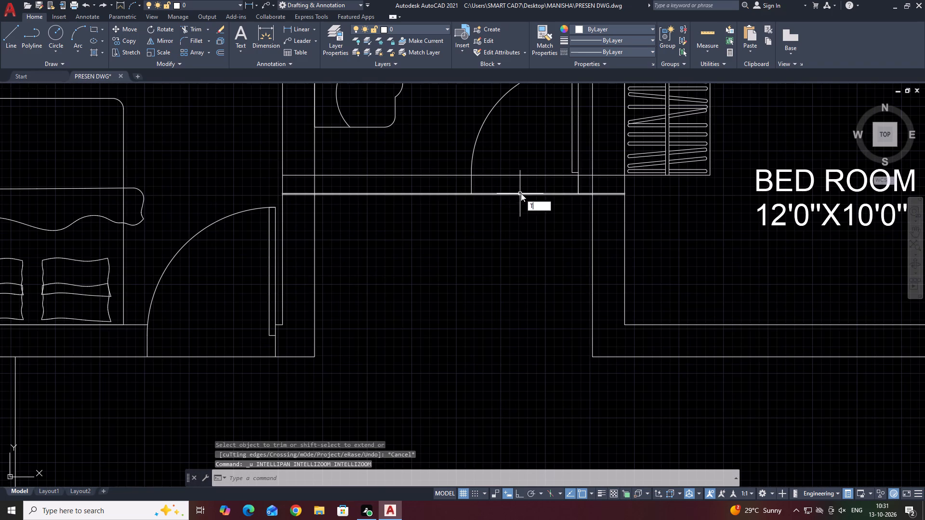
key(space)
click(525, 173)
click(526, 177)
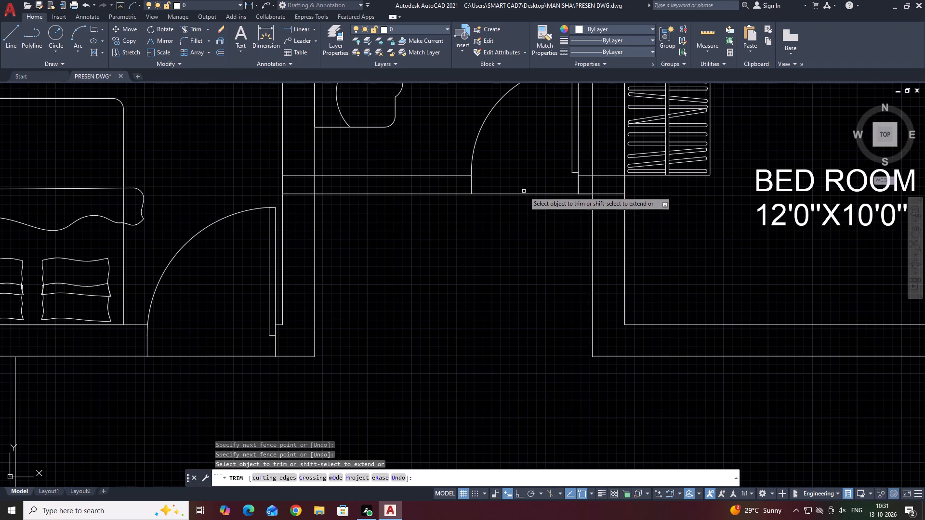
key(Escape)
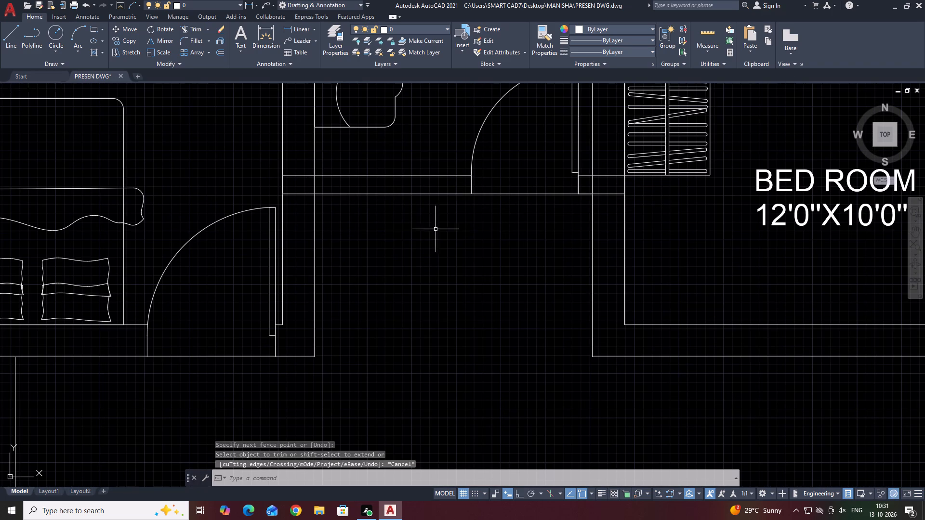
Move the toilet door and its adjoining jamb line slightly so their lower ends sit on the bottom wall's lower line.
scroll(582, 191, up, 6)
click(590, 163)
click(563, 163)
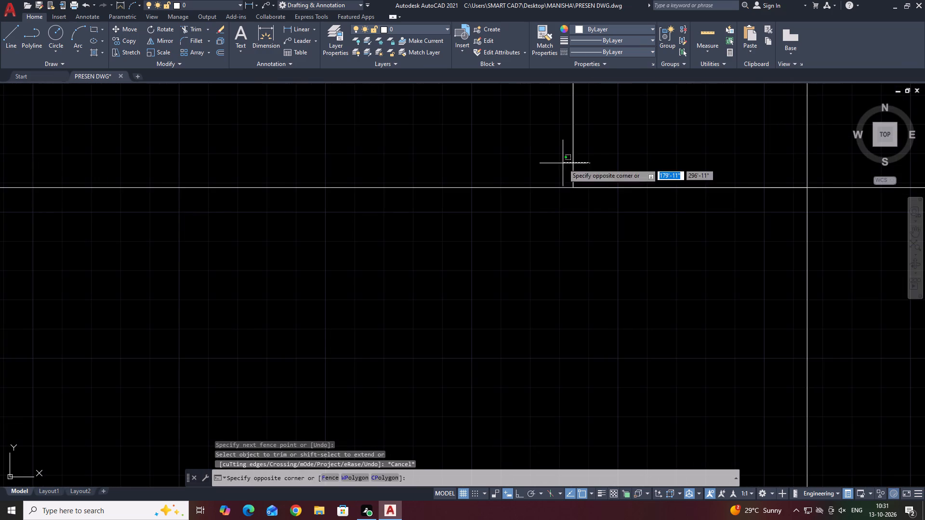
scroll(579, 182, up, 6)
key(m)
key(space)
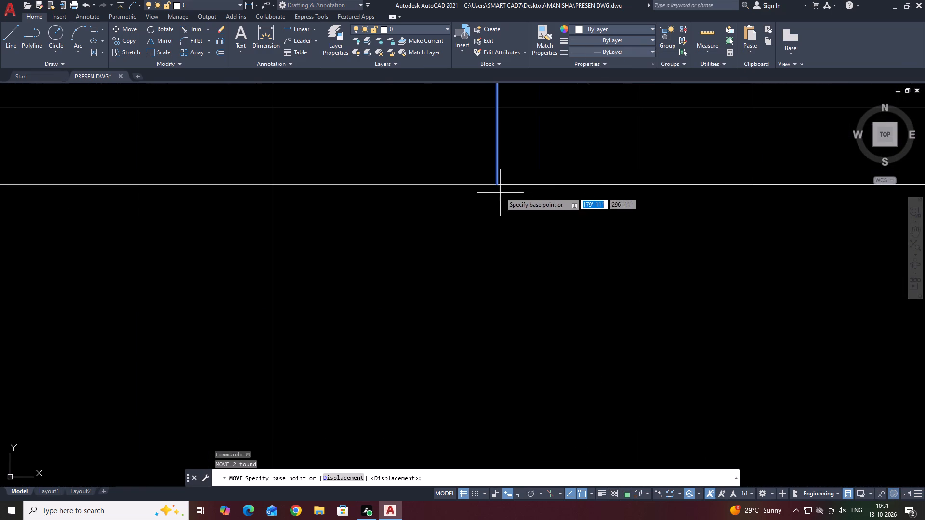
scroll(498, 190, up, 8)
click(483, 159)
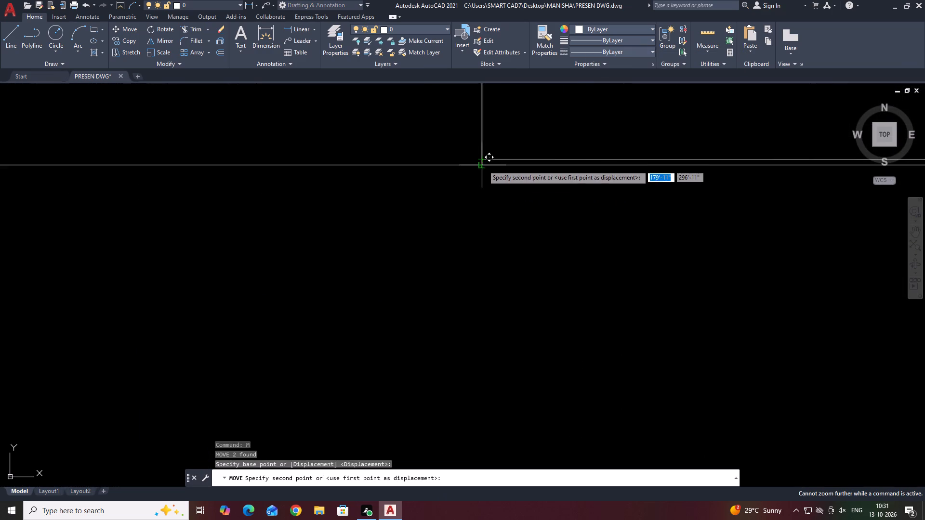
click(483, 166)
scroll(498, 204, down, 7)
key(Escape)
Delete the leftover 4" guide line beside the toilet door's hinge-side end.
scroll(533, 200, up, 5)
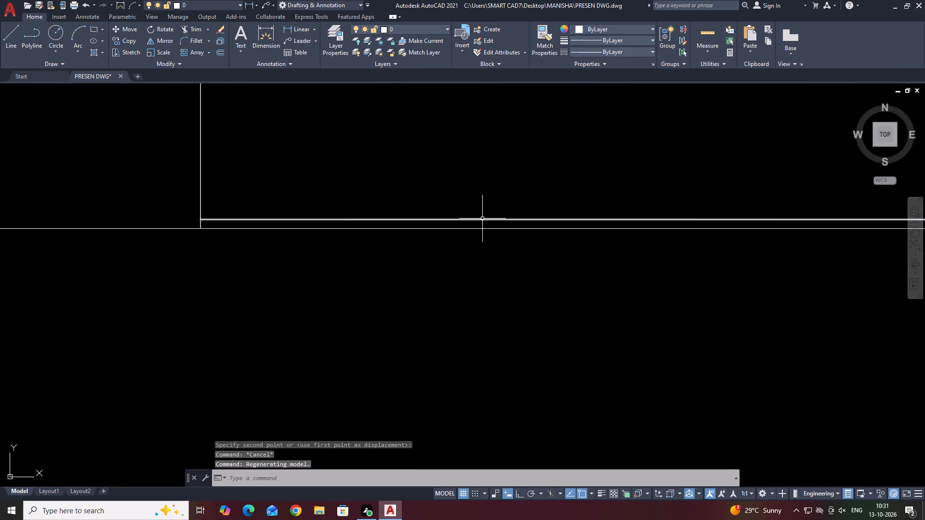
click(482, 220)
scroll(464, 210, down, 7)
key(Delete)
scroll(472, 225, down, 20)
scroll(472, 225, down, 1)
middle_drag(547, 216, 559, 210)
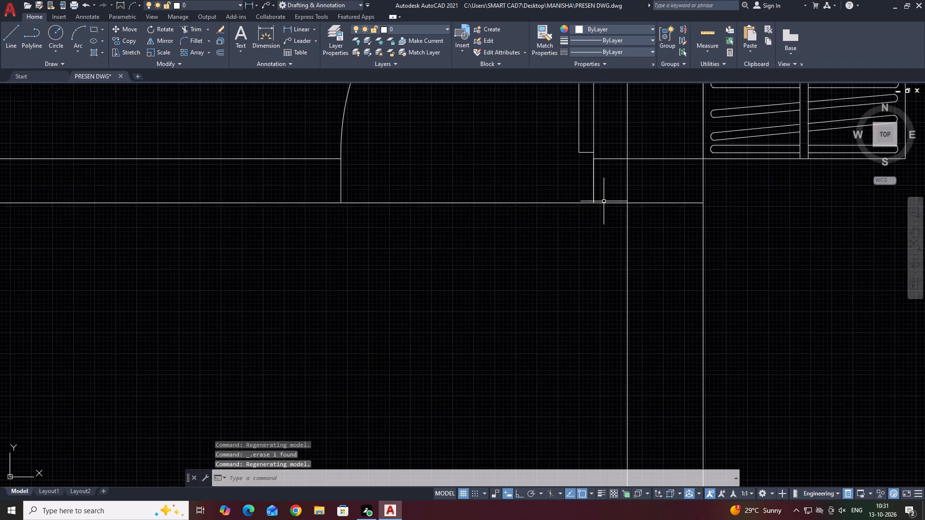
Trim the lower line of the toilet's bottom wall across the door opening.
scroll(637, 229, down, 3)
scroll(533, 216, up, 4)
scroll(686, 258, up, 2)
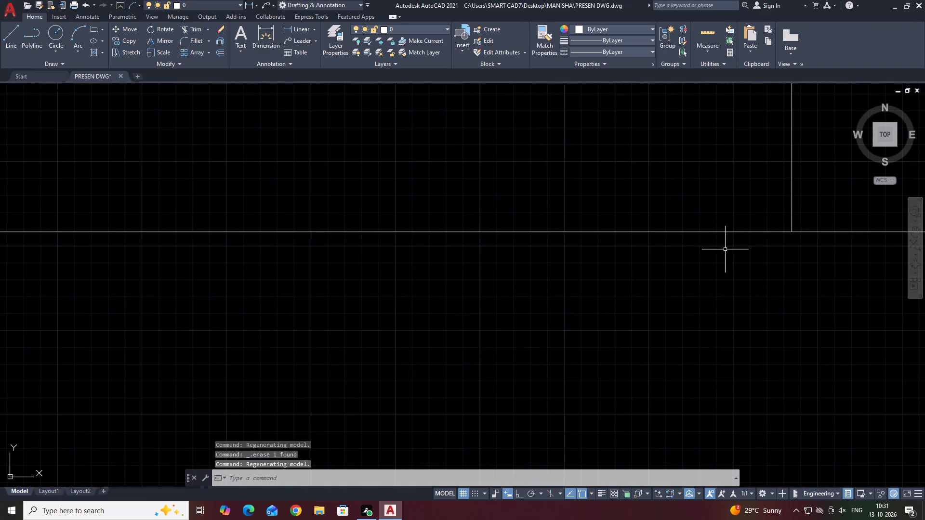
scroll(750, 229, up, 6)
middle_drag(813, 239, 543, 250)
scroll(544, 249, down, 10)
middle_drag(733, 251, 693, 244)
middle_drag(749, 244, 732, 247)
text(TR)
key(space)
click(681, 244)
scroll(652, 244, down, 5)
key(Escape)
middle_drag(579, 248, 567, 155)
middle_drag(686, 206, 630, 230)
scroll(629, 230, down, 1)
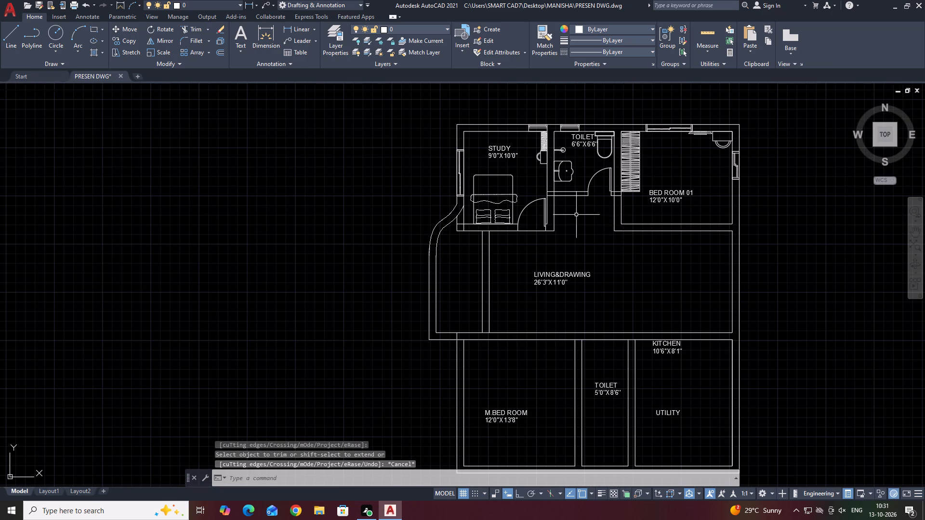
Copy the study door into the passage between the study and BED ROOM 01, below the toilet door.
scroll(543, 219, up, 3)
click(550, 145)
text(CO)
key(space)
drag(491, 194, 502, 199)
scroll(634, 221, down, 2)
click(670, 211)
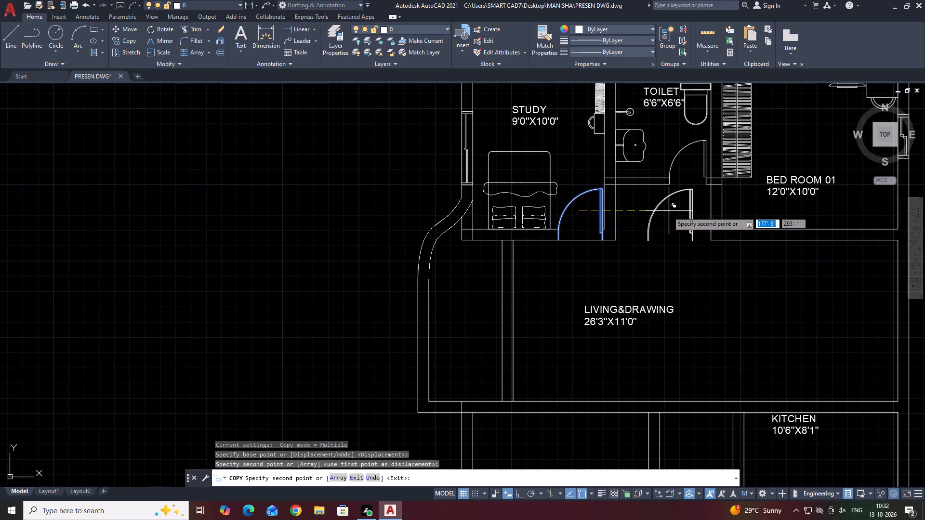
key(Escape)
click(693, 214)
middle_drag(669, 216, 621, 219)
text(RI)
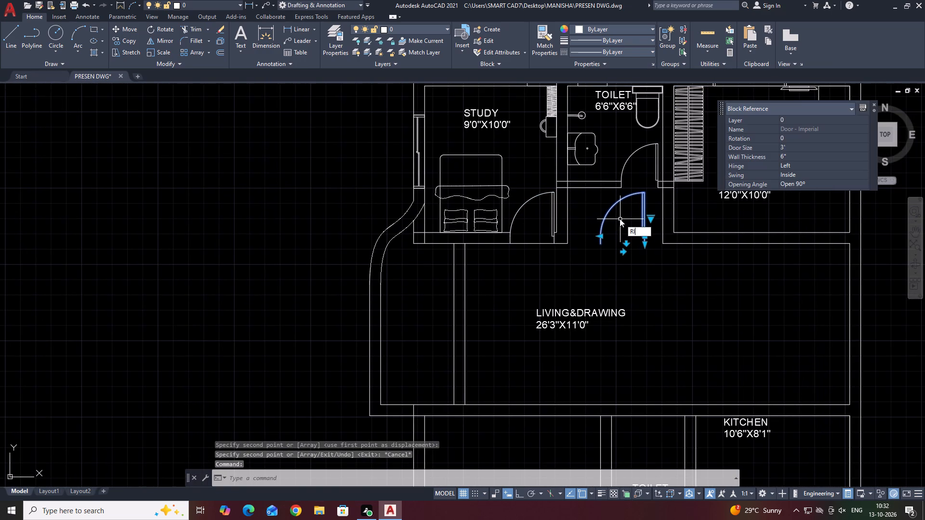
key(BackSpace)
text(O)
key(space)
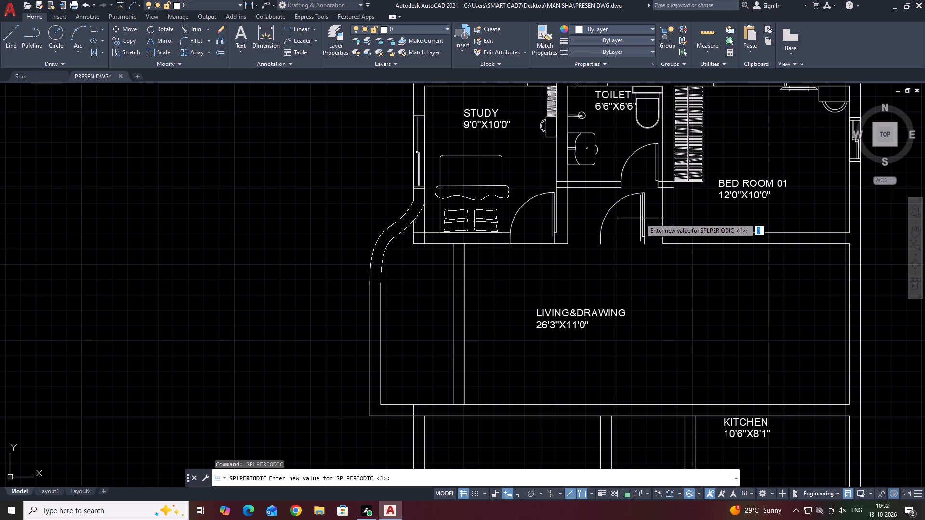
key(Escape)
Rotate the copied passage door to 270 degrees about a point on its leaf.
text(RO)
key(space)
click(641, 219)
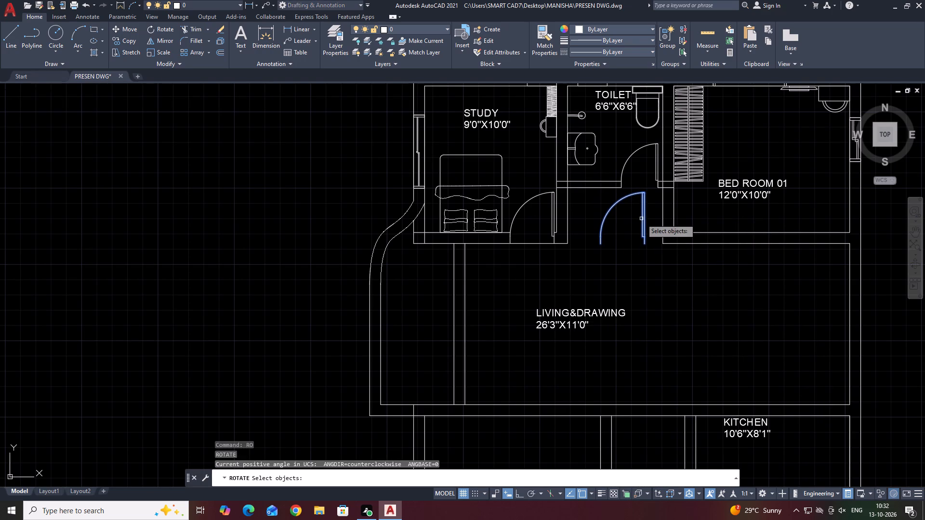
key(space)
click(642, 219)
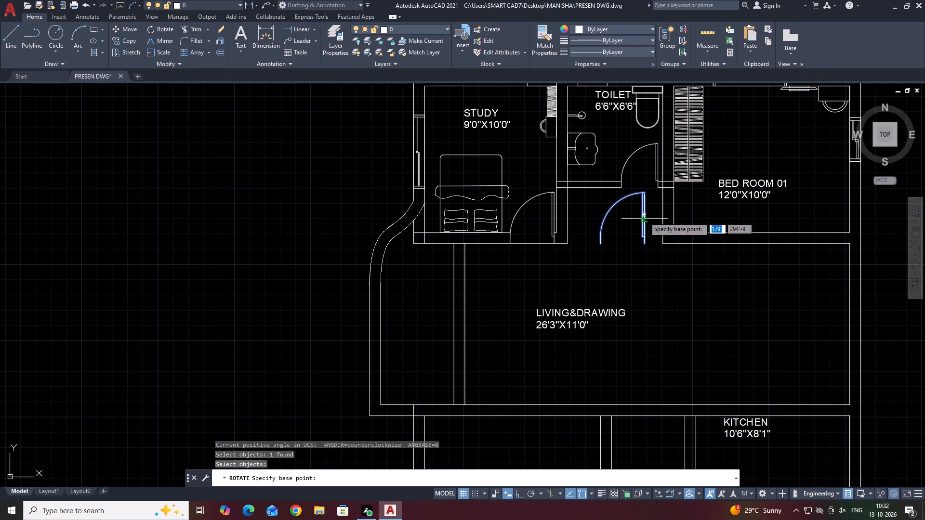
click(644, 215)
click(643, 242)
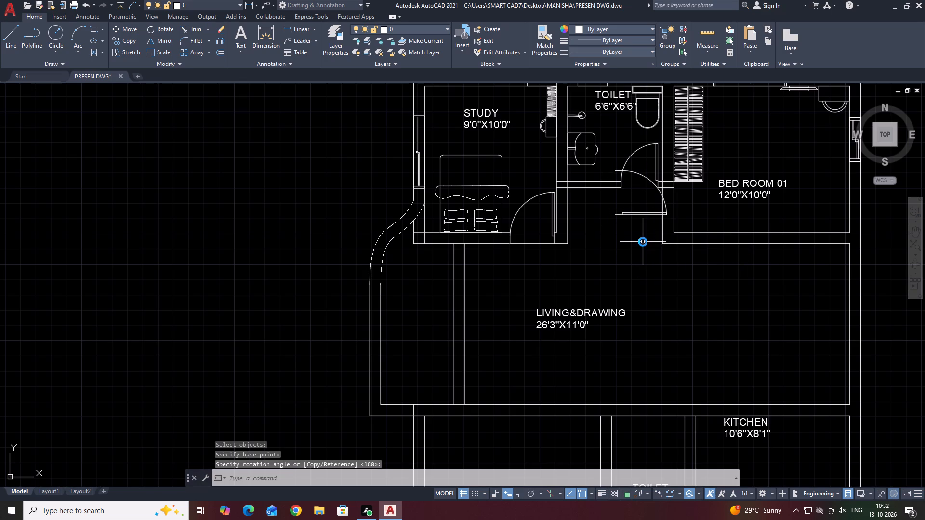
Move the rotated door by its hinge-side end onto the passage-side line of BED ROOM 01's left wall, so it opens into the bedroom.
click(645, 221)
click(640, 211)
middle_drag(653, 222, 626, 241)
text(M)
key(space)
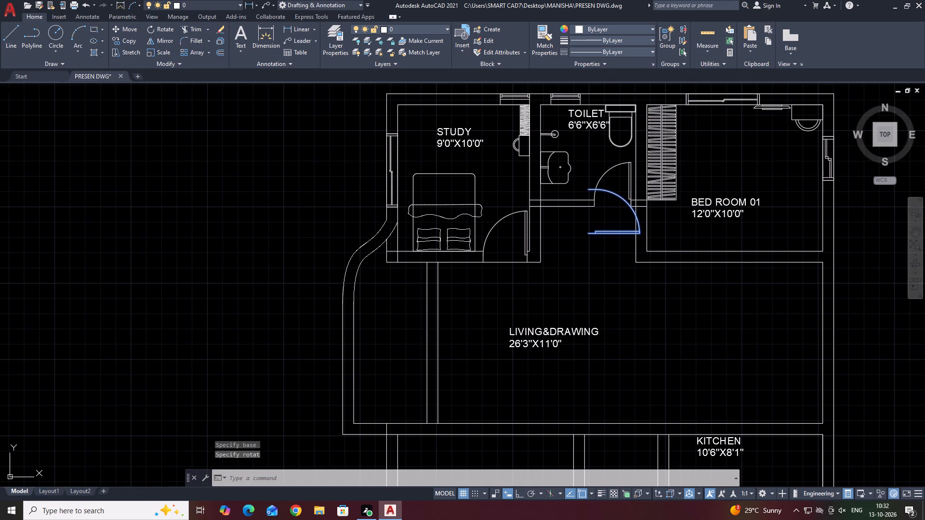
click(586, 234)
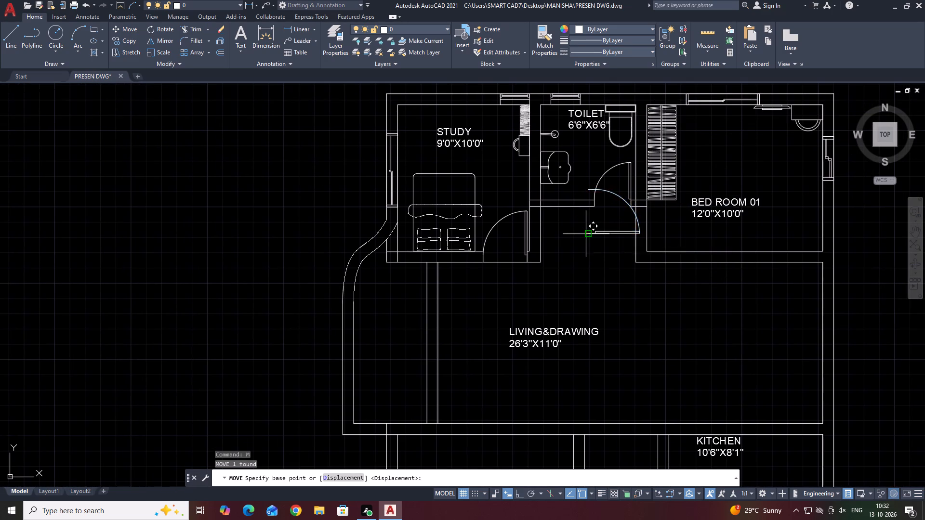
scroll(635, 245, up, 2)
click(634, 250)
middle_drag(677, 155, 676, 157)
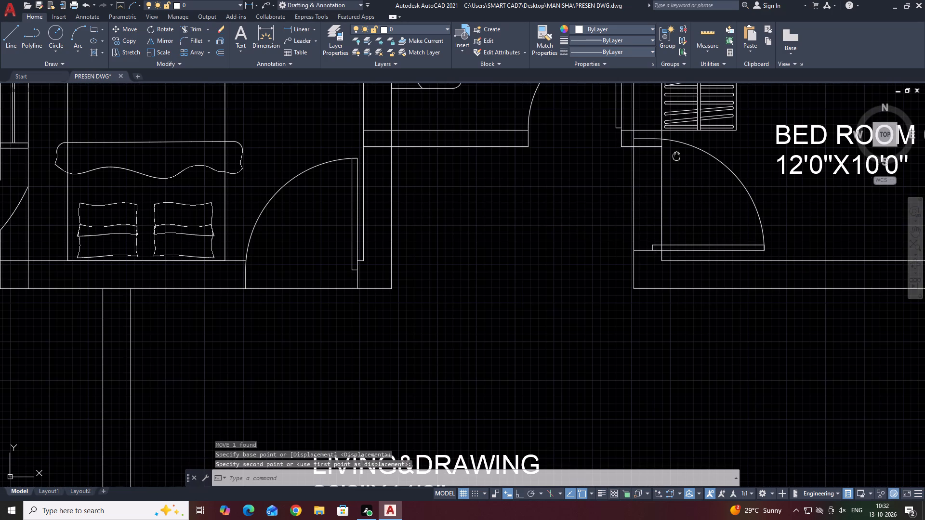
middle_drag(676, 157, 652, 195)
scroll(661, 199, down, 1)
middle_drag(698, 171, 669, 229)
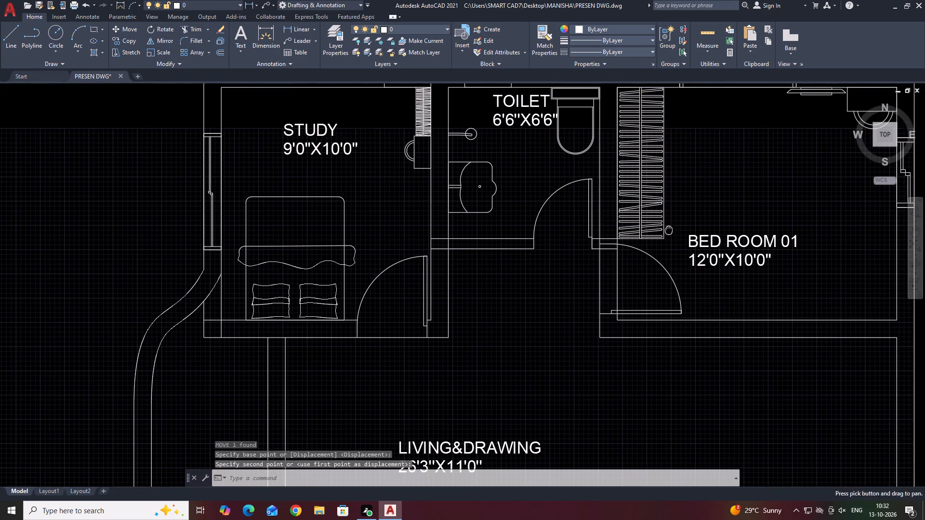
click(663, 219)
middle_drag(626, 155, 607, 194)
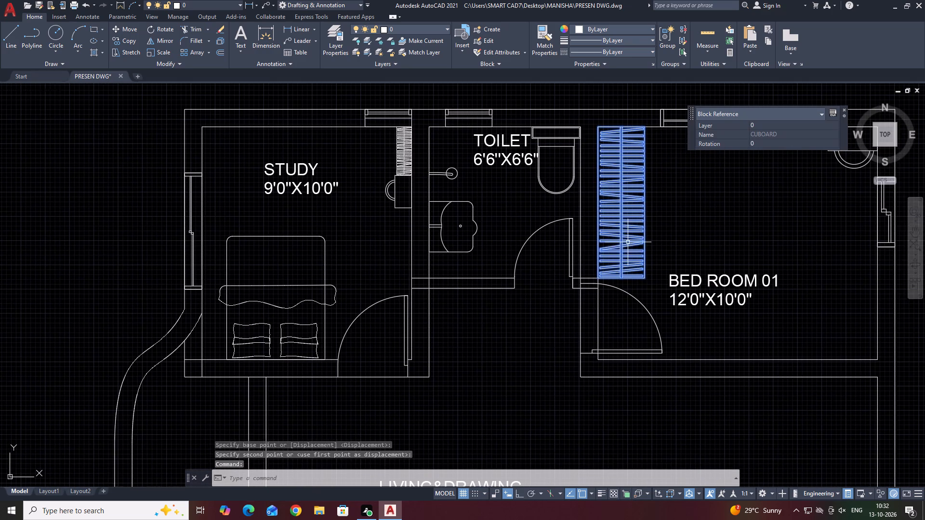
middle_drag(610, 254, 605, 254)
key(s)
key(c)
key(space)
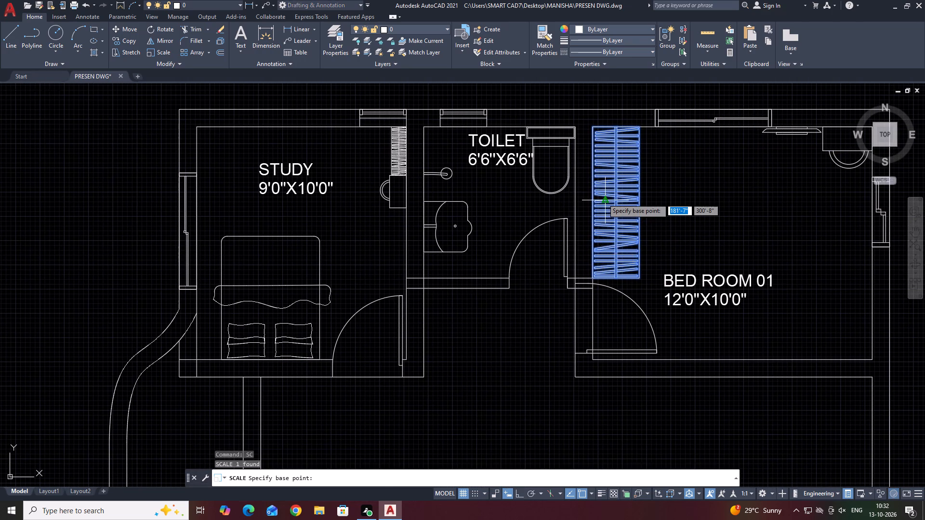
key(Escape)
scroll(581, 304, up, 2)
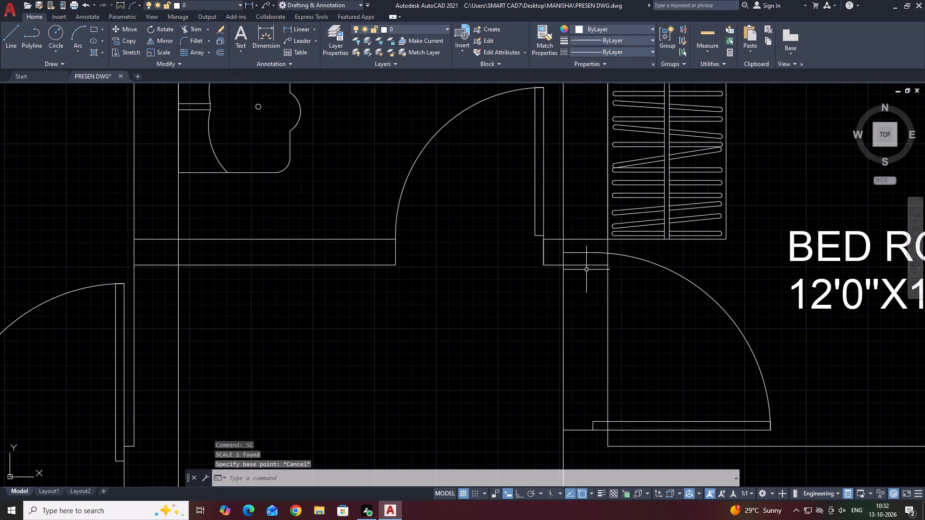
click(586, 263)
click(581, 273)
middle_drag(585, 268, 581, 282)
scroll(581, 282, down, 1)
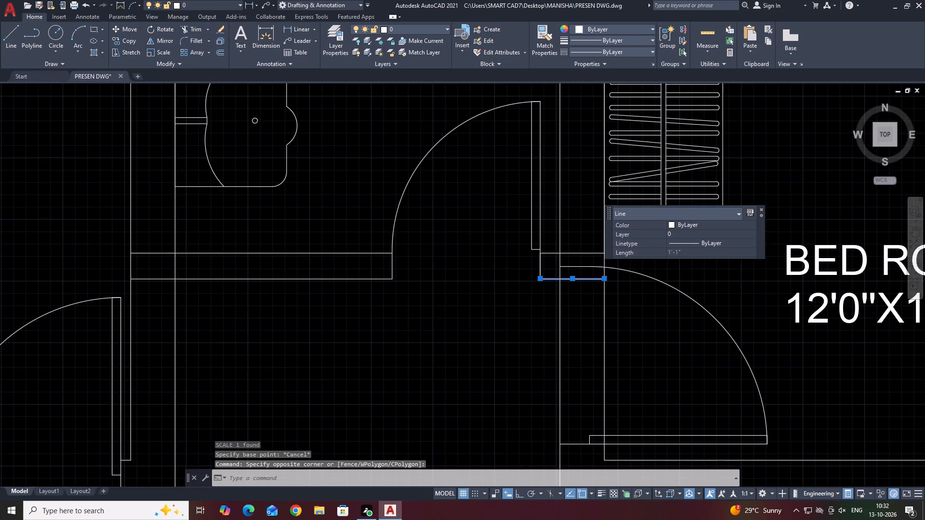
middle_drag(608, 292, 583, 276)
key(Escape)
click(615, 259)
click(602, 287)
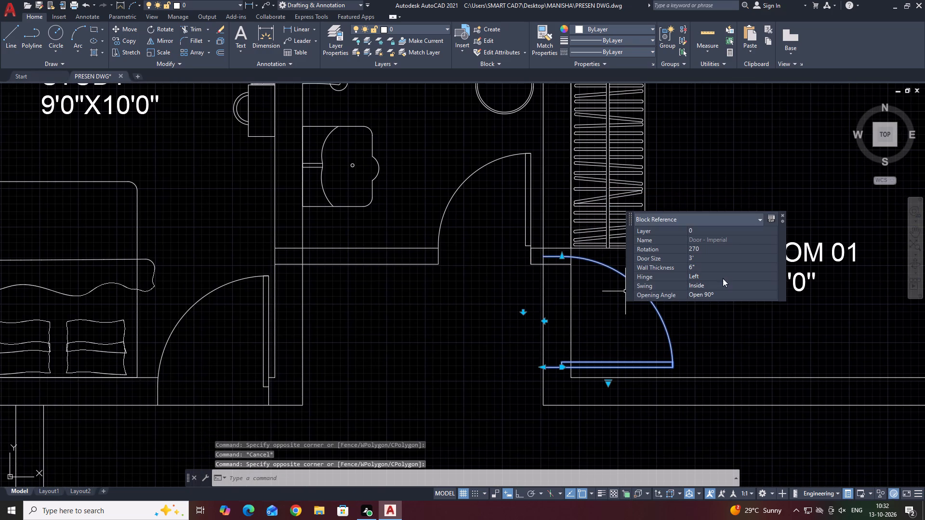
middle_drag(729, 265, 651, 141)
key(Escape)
Draw a line 2" up from BED ROOM 01's lower-left inner corner, continuing horizontally to the passage-side wall line.
middle_drag(617, 379, 576, 200)
key(l)
key(space)
scroll(540, 220, up, 4)
middle_drag(504, 146, 508, 325)
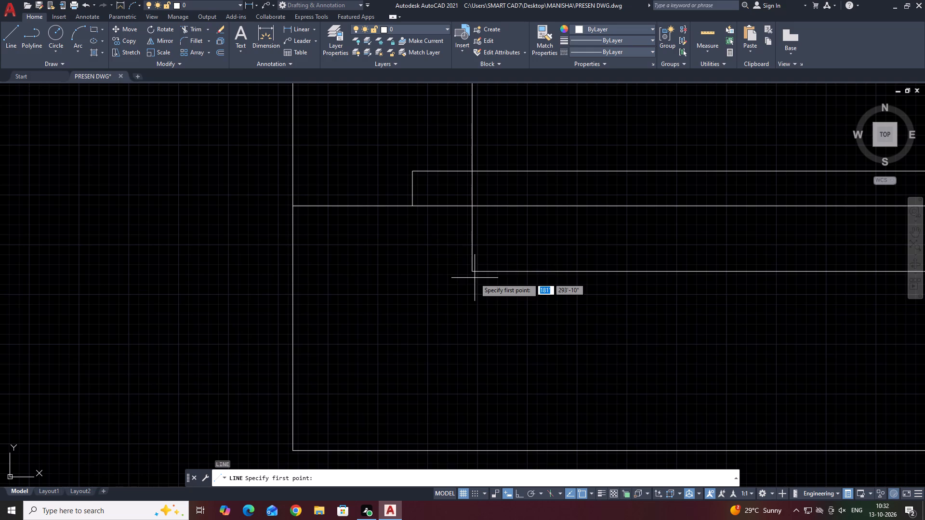
click(472, 272)
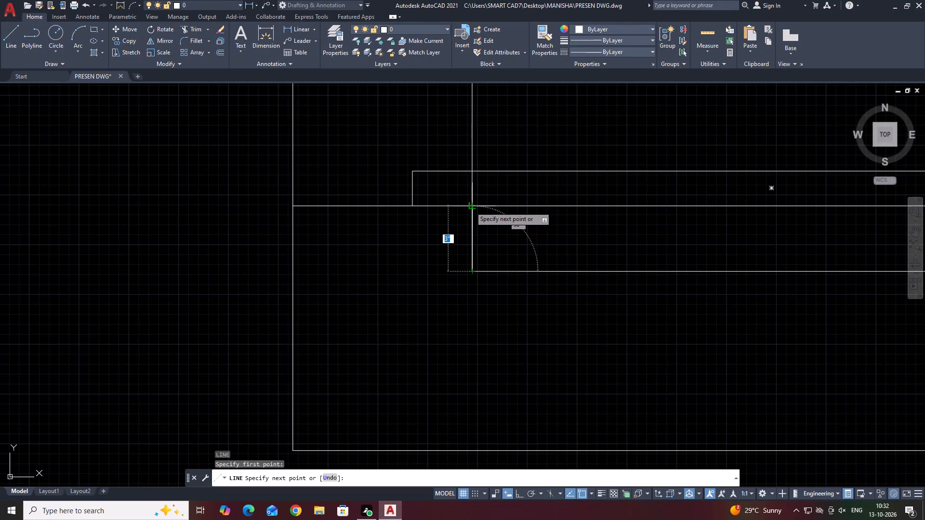
scroll(470, 207, up, 3)
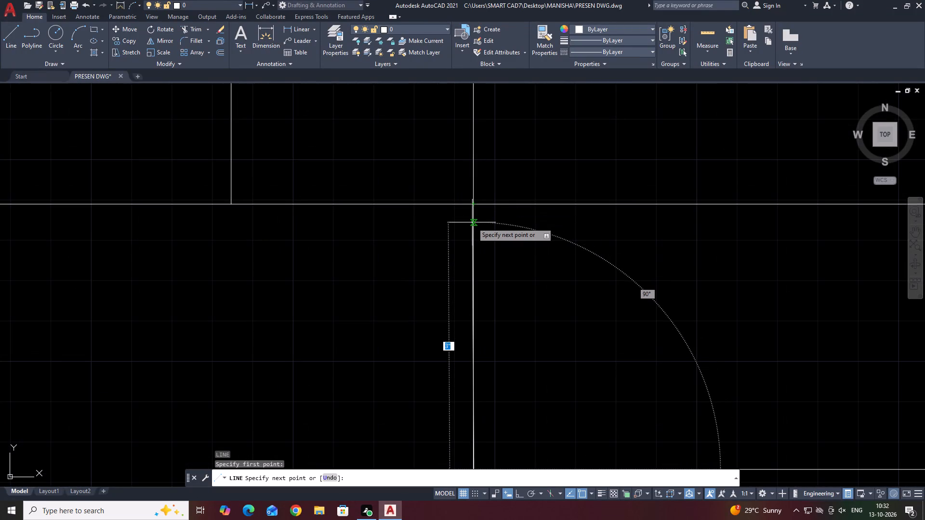
key(F8)
text(2)
key(space)
scroll(475, 240, down, 5)
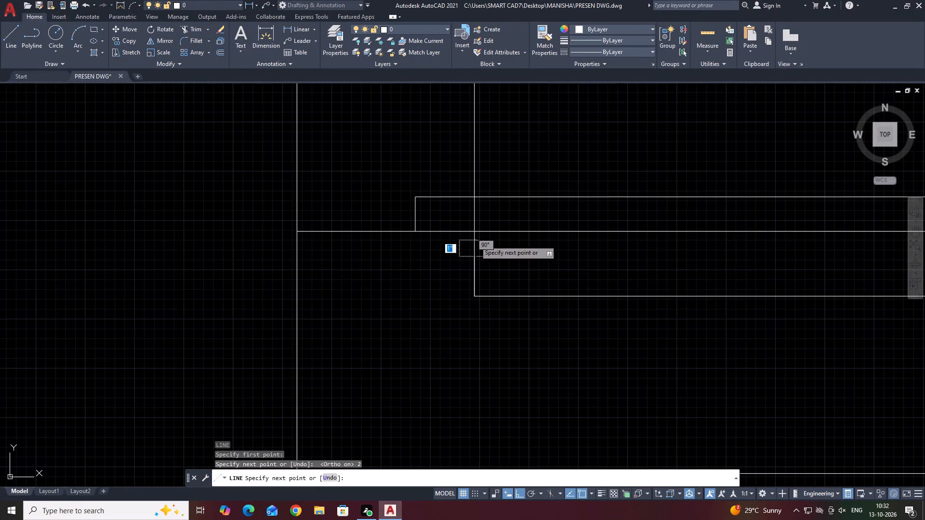
click(296, 258)
key(Escape)
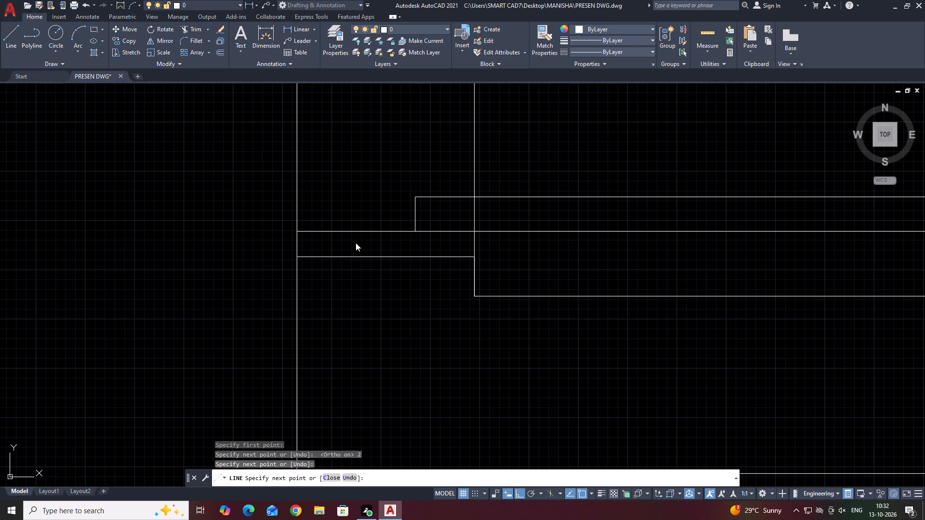
Move BED ROOM 01's door by its hinge-side end down onto the end of the new line on the passage-side wall line.
click(372, 230)
scroll(559, 250, down, 6)
scroll(607, 234, down, 6)
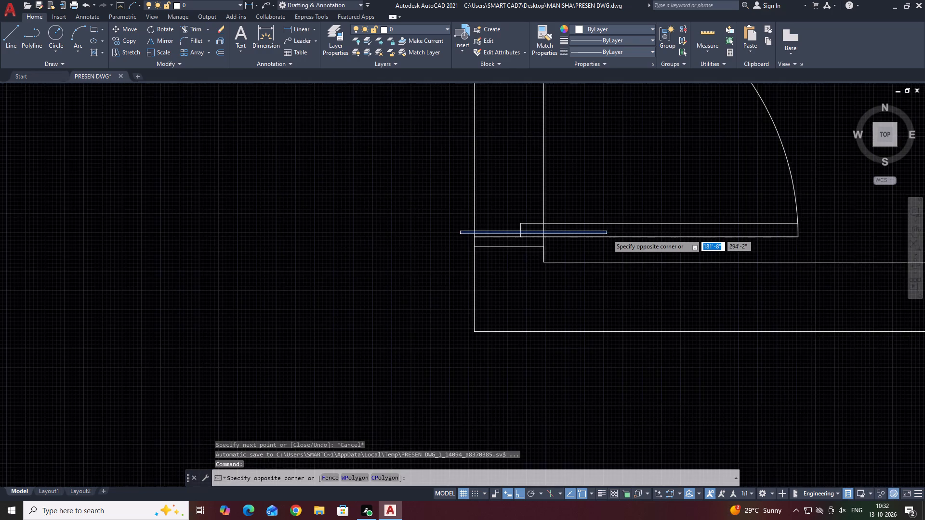
key(Escape)
click(616, 238)
text(M)
key(space)
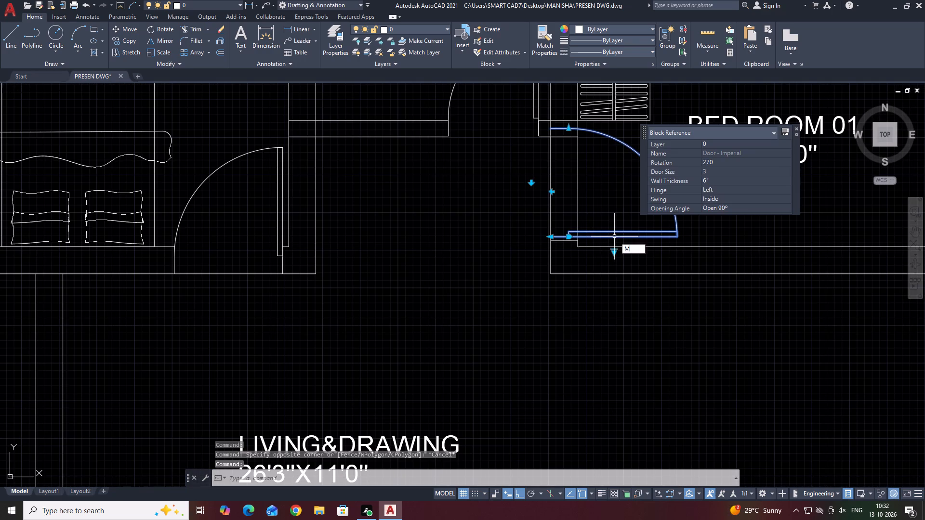
scroll(572, 234, up, 4)
click(481, 242)
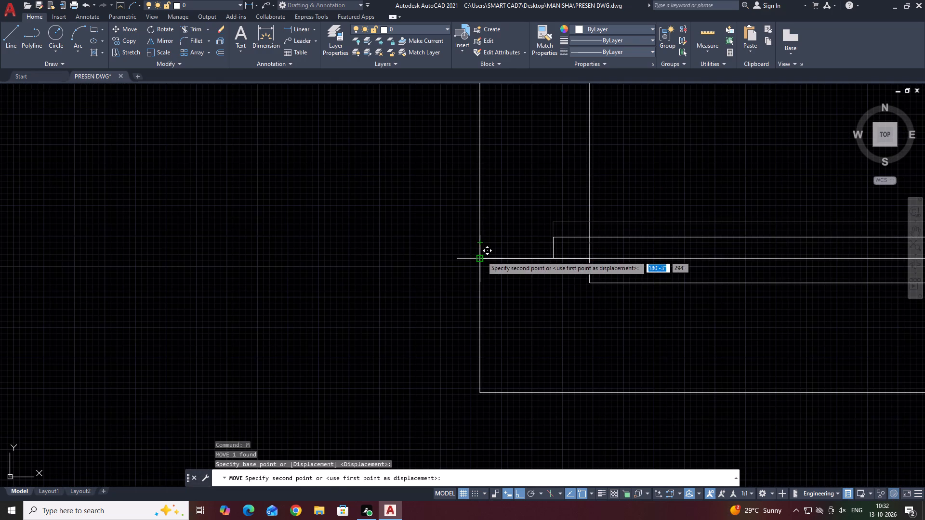
click(481, 258)
Erase the short lower line of the toilet's bottom wall between the toilet door and BED ROOM 01's left wall.
scroll(542, 256, down, 5)
middle_drag(722, 290, 640, 319)
scroll(641, 318, down, 3)
middle_drag(686, 330, 661, 333)
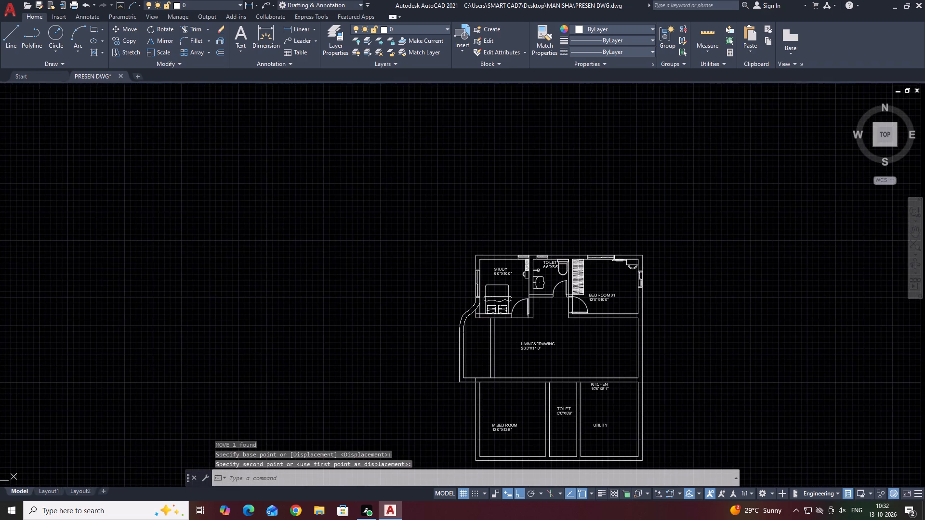
scroll(624, 308, up, 4)
middle_drag(400, 287, 522, 234)
scroll(515, 235, up, 4)
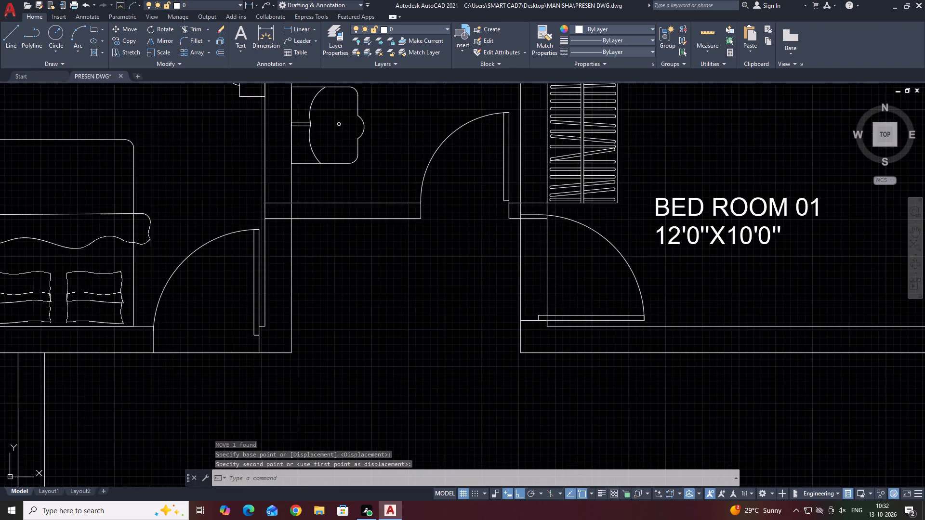
click(540, 213)
middle_drag(540, 213, 544, 223)
key(Delete)
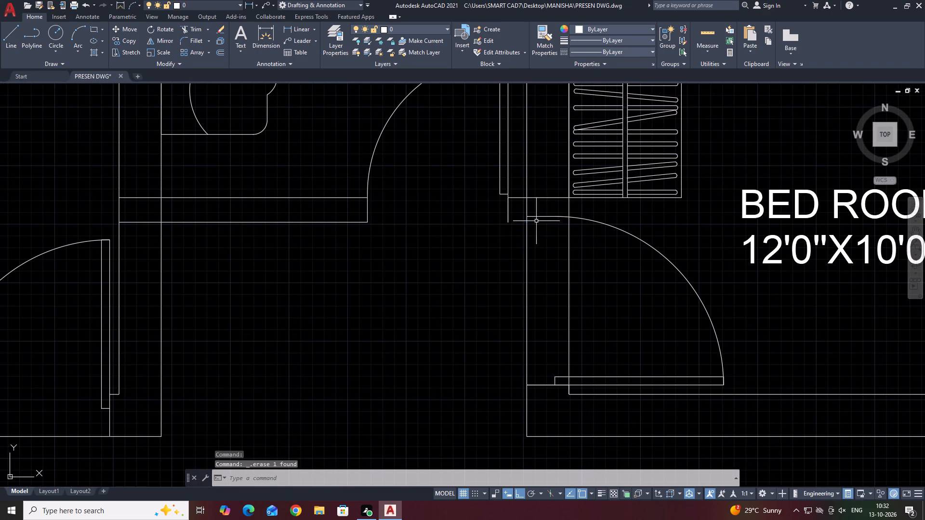
Draw a horizontal line within the toilet's bottom wall, from BED ROOM 01's inner left wall line to the toilet's left wall line.
middle_drag(513, 223, 524, 245)
key(l)
key(space)
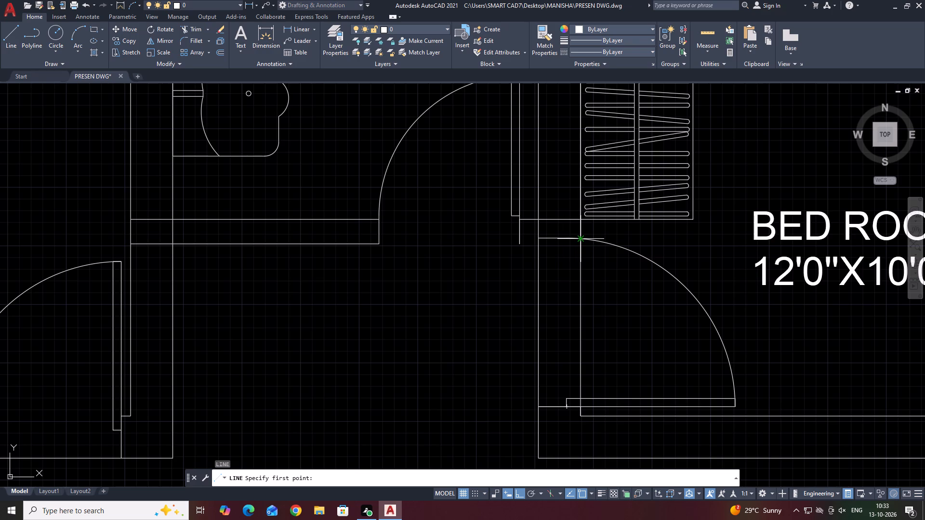
key(Escape)
key(space)
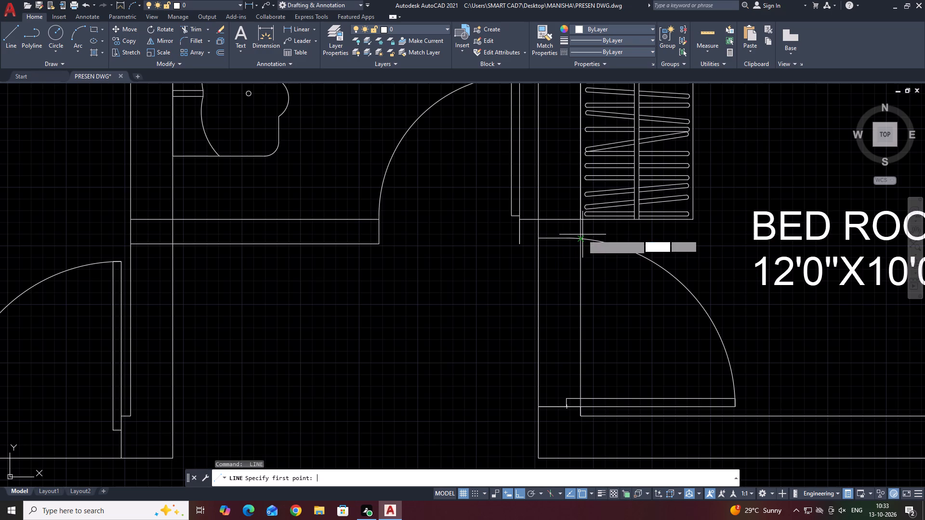
middle_drag(648, 251, 636, 250)
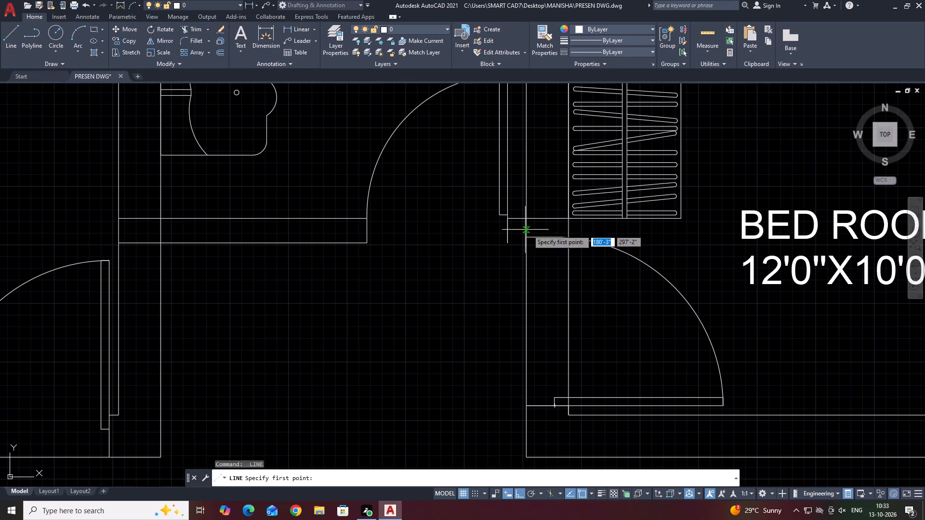
click(569, 231)
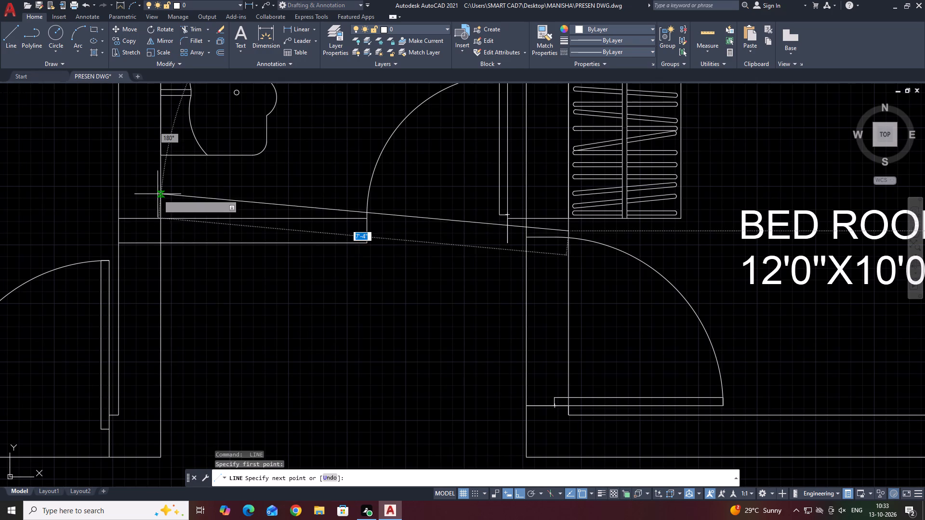
click(159, 232)
key(Escape)
Trim away the old lower line of the toilet's bottom wall, from the toilet door to the study-side wall line.
middle_drag(300, 241, 613, 221)
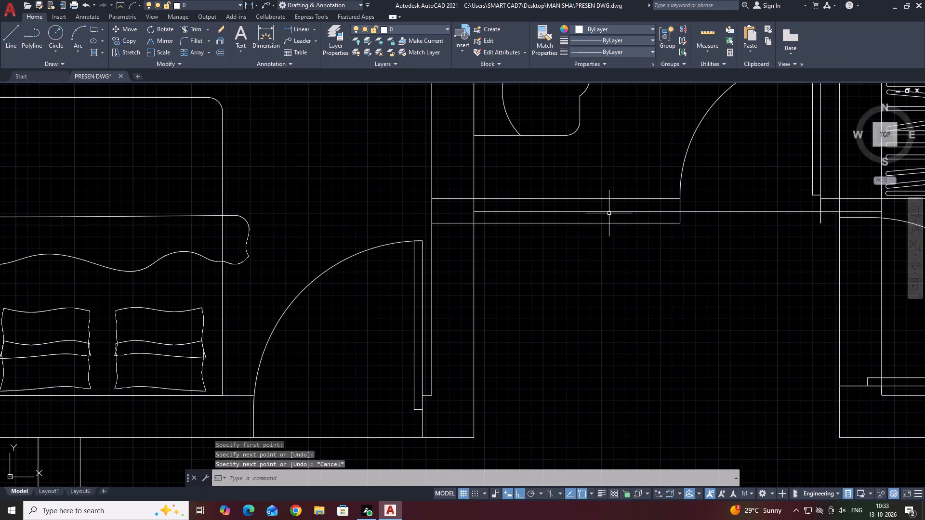
key(t)
key(r)
key(space)
click(579, 221)
drag(558, 245, 542, 249)
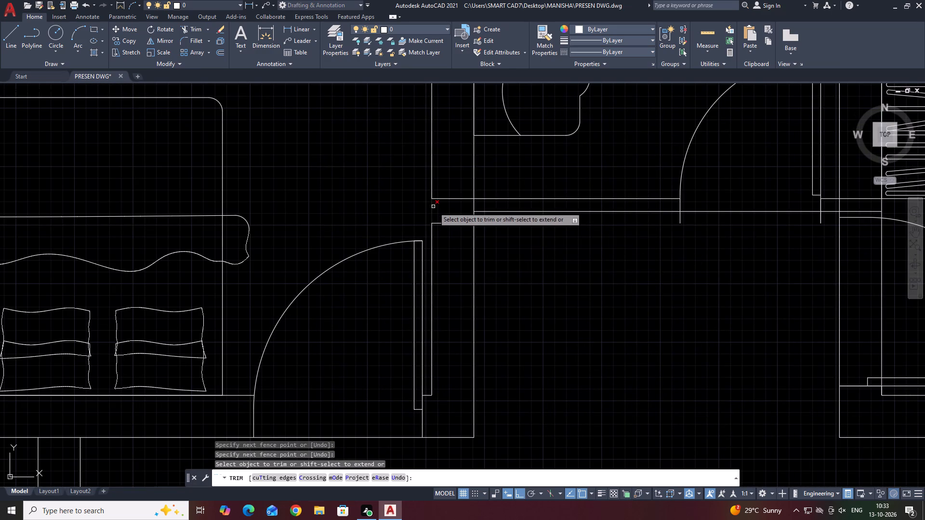
click(444, 212)
click(446, 232)
middle_drag(536, 238, 383, 230)
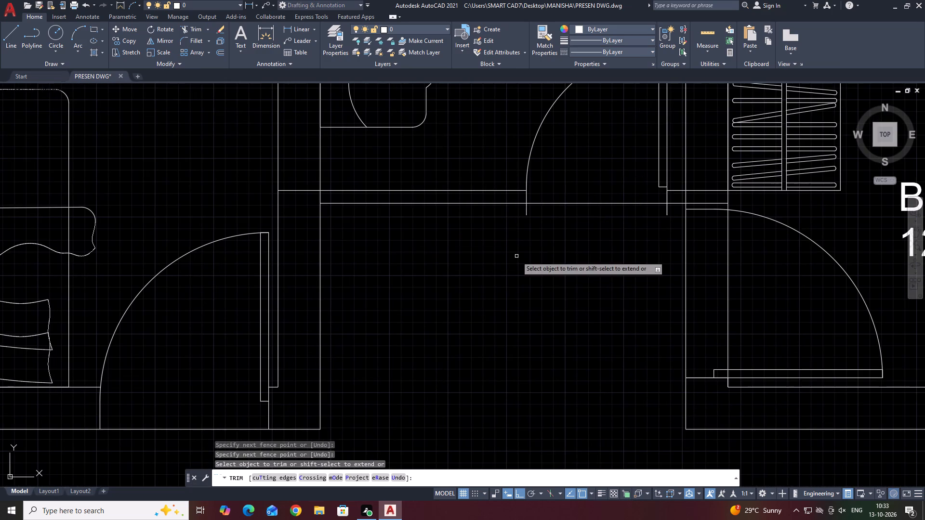
key(Escape)
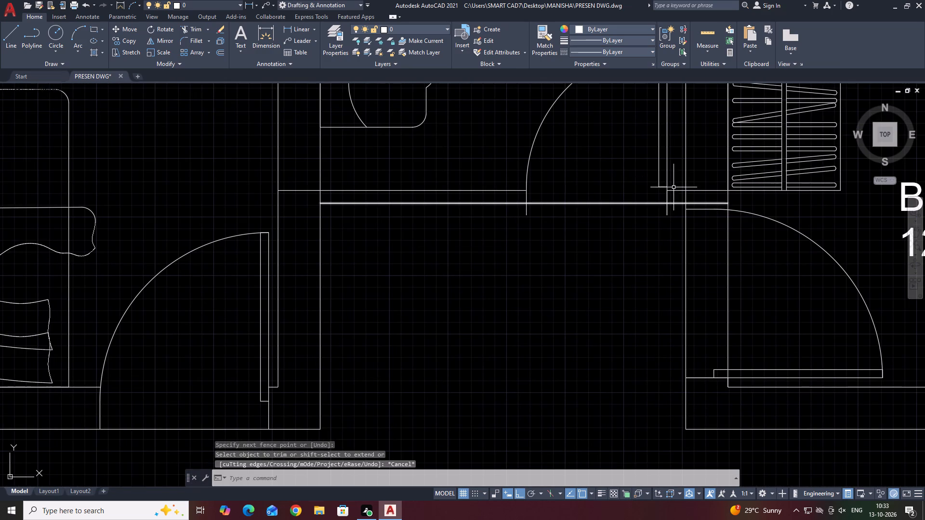
Move the toilet door up so its lower jamb end sits on the new lower line of the toilet's bottom wall.
click(673, 150)
click(637, 154)
middle_drag(643, 202, 643, 245)
key(m)
key(space)
scroll(673, 246, up, 3)
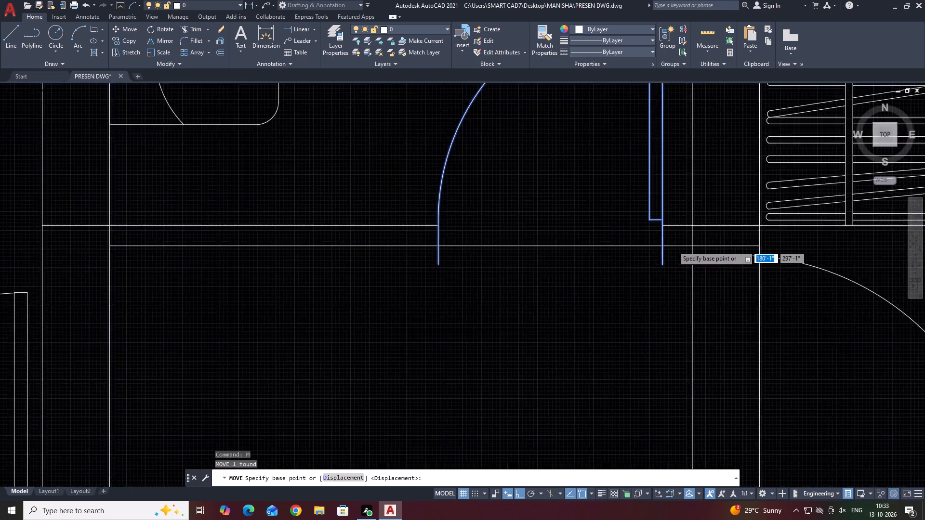
click(640, 293)
click(638, 247)
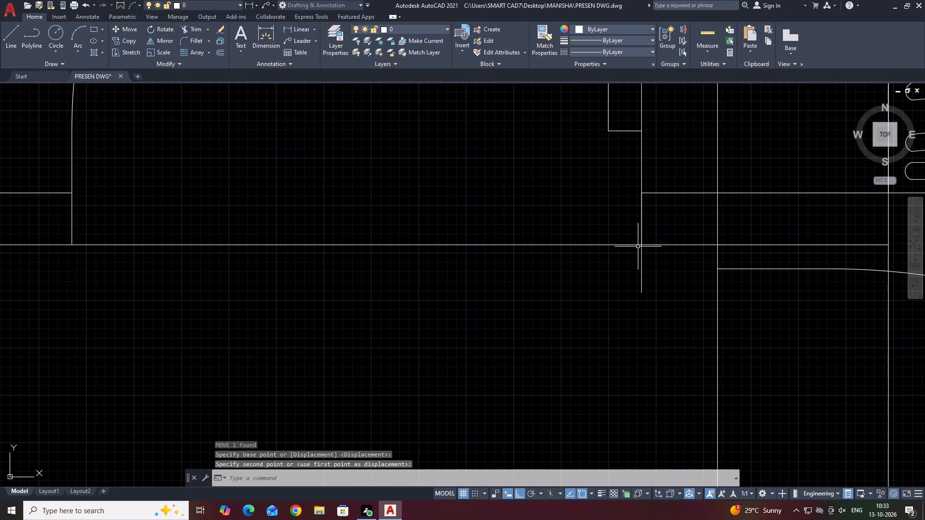
Erase the leftover short vertical line at the toilet door's hinge-side jamb.
scroll(640, 277, down, 5)
scroll(626, 267, up, 3)
drag(621, 268, 616, 268)
click(572, 274)
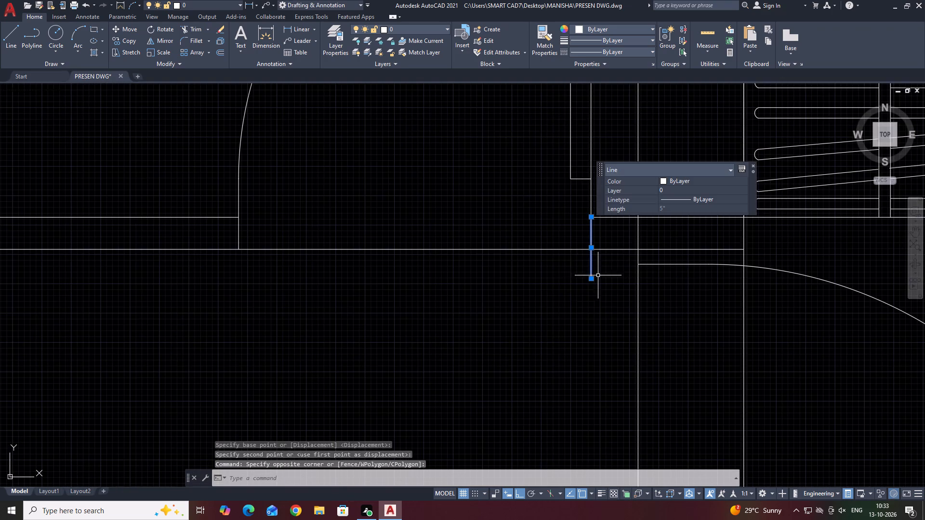
middle_drag(599, 274, 572, 283)
key(Delete)
middle_drag(588, 244, 571, 264)
scroll(569, 264, down, 3)
Trim the toilet bottom wall's two lines inside BED ROOM 01's left wall and the passage-side line segment between them.
middle_drag(769, 309, 647, 258)
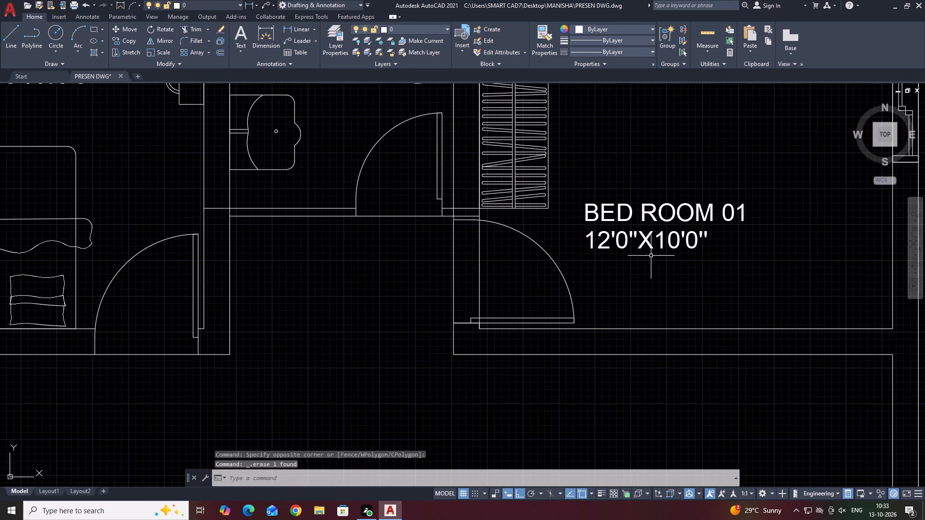
middle_drag(474, 235, 509, 182)
middle_drag(536, 277, 528, 269)
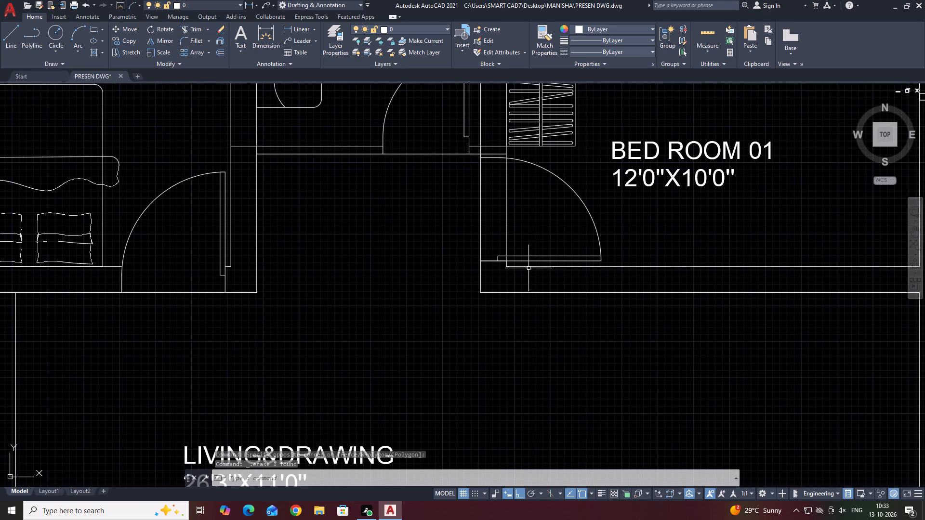
key(t)
key(r)
key(space)
scroll(499, 137, up, 2)
click(496, 130)
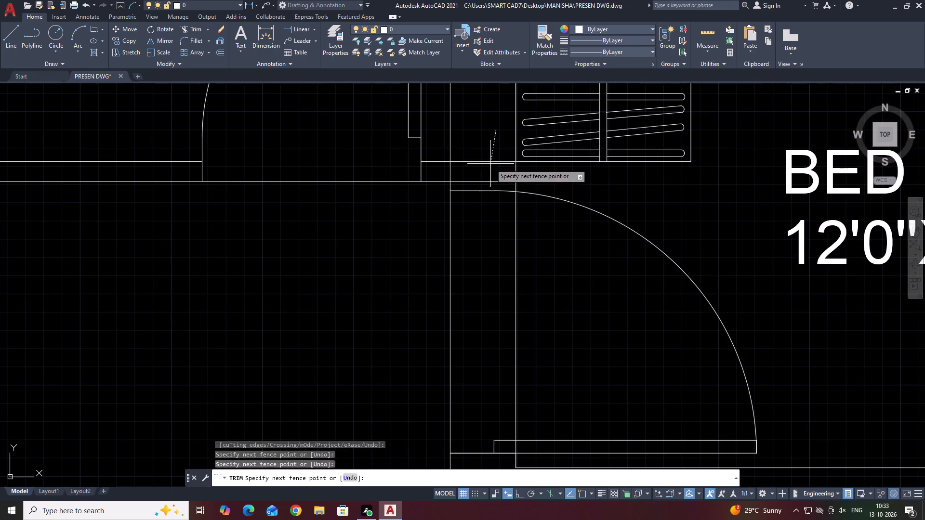
click(487, 182)
click(449, 171)
scroll(485, 173, down, 4)
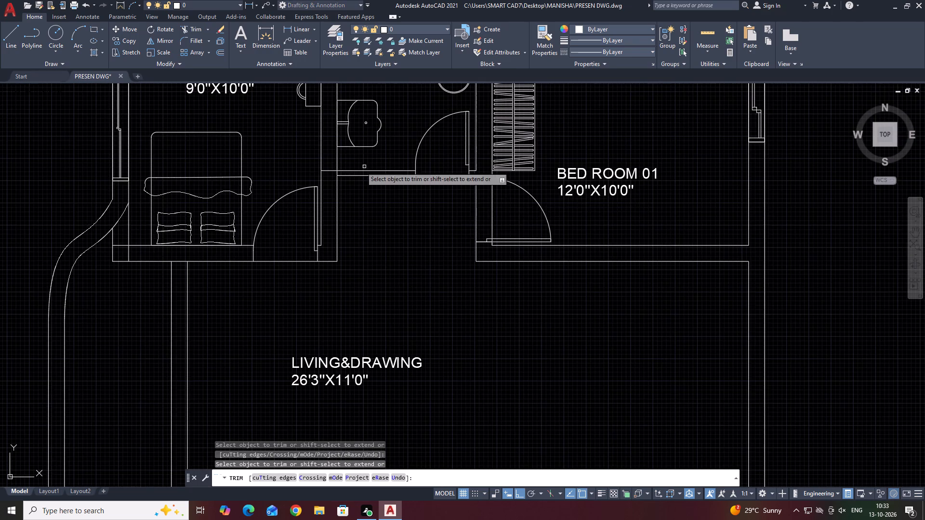
Trim the toilet bottom wall's upper line inside the study-side wall and the vertical wall segment crossing that junction.
scroll(335, 171, up, 3)
click(331, 148)
click(324, 179)
click(335, 178)
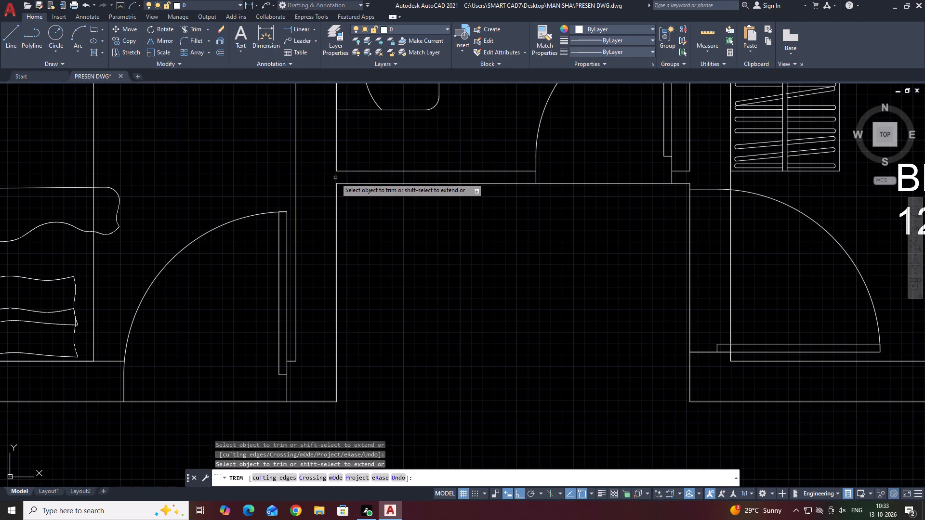
key(Escape)
Trim both lines of BED ROOM 01's left wall across its door opening.
scroll(491, 198, down, 2)
middle_drag(633, 254, 626, 224)
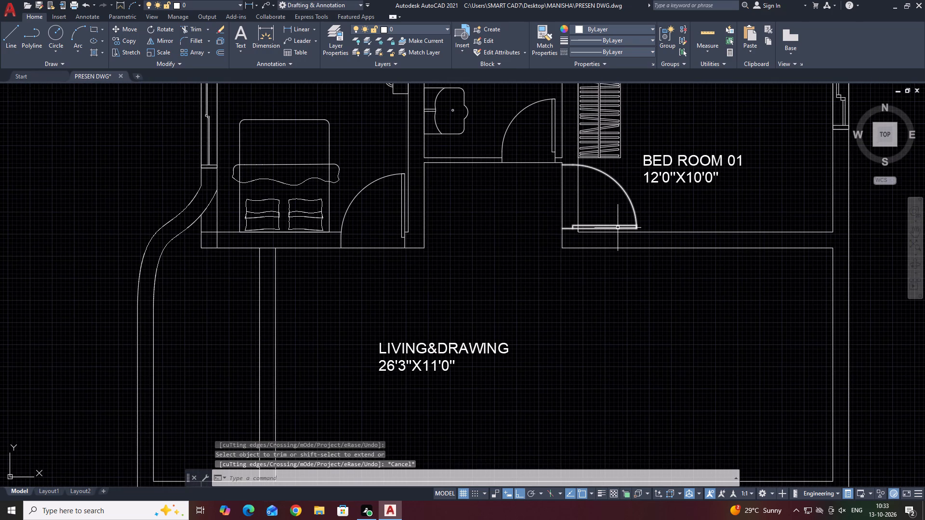
middle_drag(613, 237, 614, 261)
key(t)
key(r)
key(space)
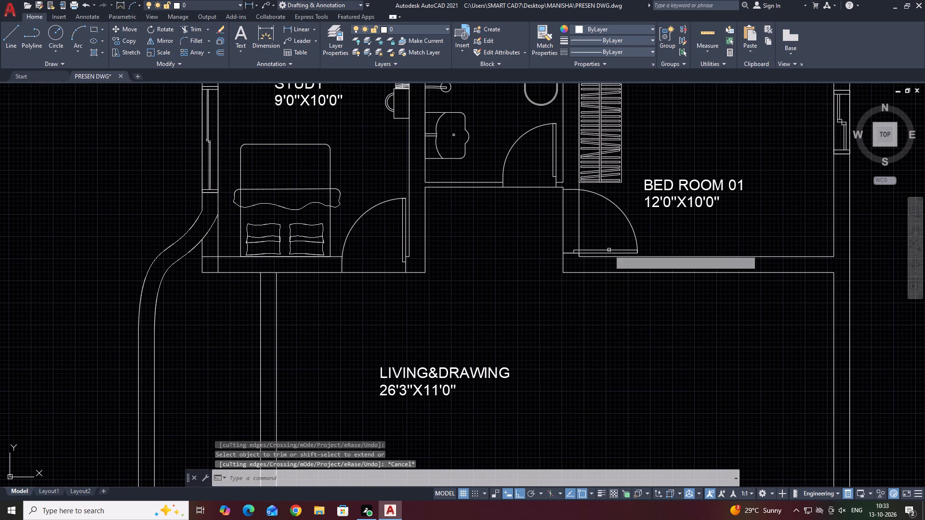
click(576, 209)
click(610, 227)
drag(578, 211, 571, 210)
drag(524, 214, 533, 220)
key(Escape)
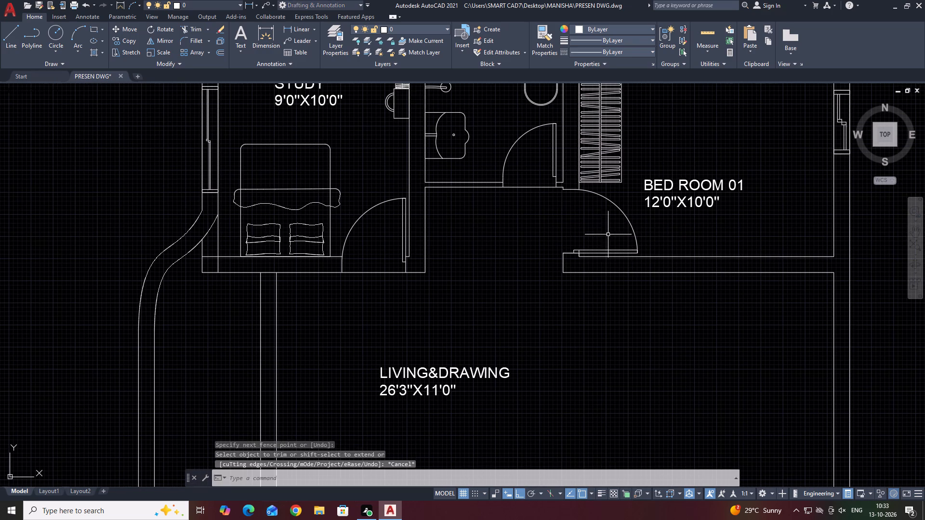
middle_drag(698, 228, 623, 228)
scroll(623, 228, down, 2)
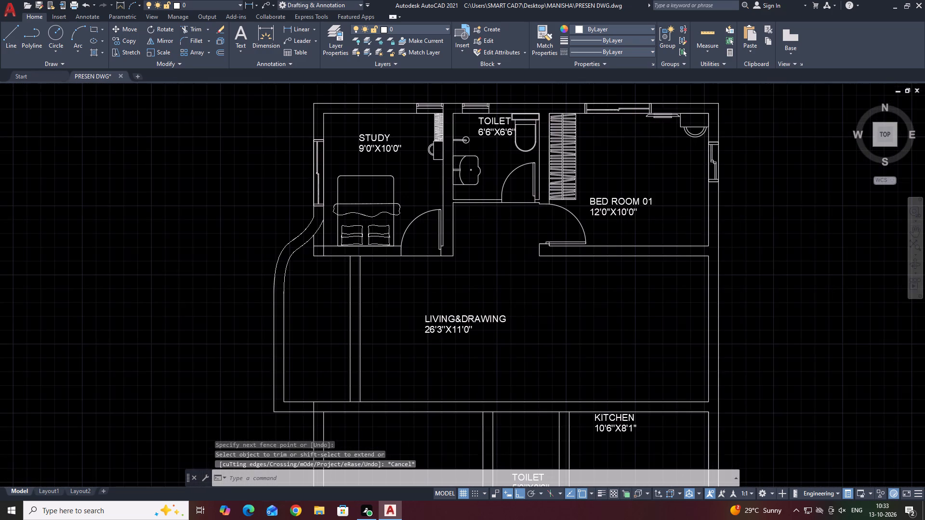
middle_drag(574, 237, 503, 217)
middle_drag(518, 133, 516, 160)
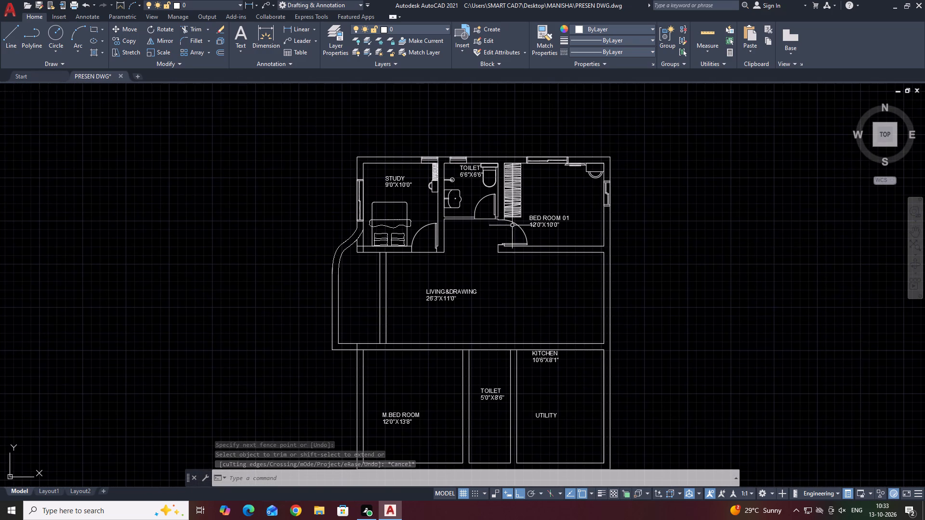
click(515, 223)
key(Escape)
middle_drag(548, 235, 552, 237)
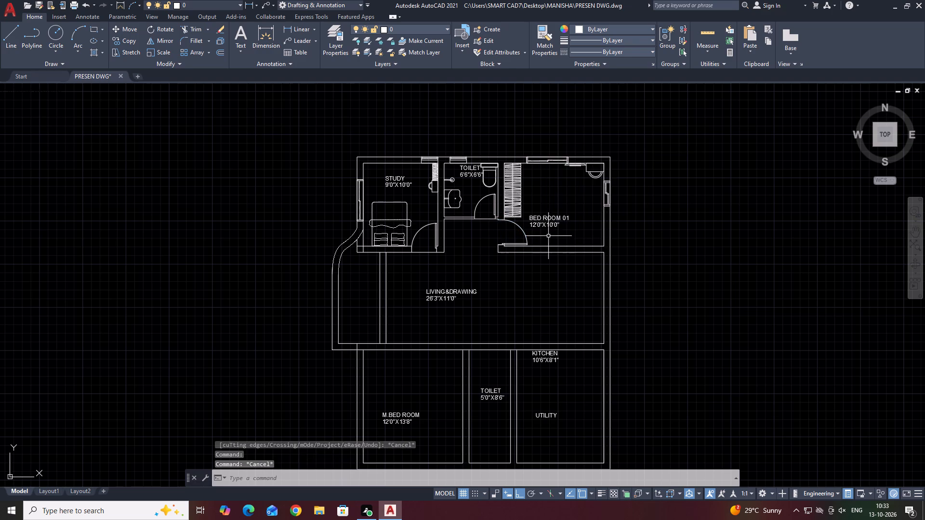
Define the wall-mounted TV symbol on BED ROOM 01's top wall as a block named GTGTG.
middle_drag(552, 237, 568, 256)
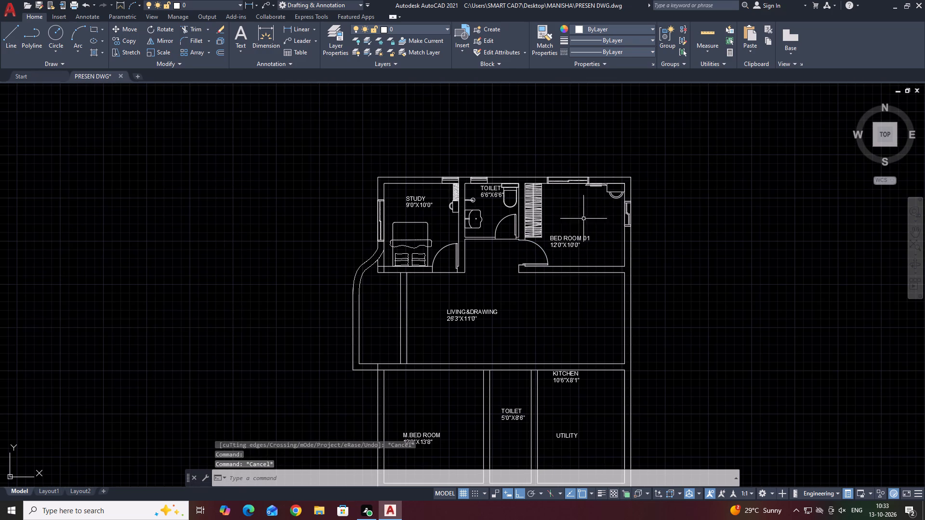
scroll(589, 165, up, 3)
scroll(605, 267, up, 4)
click(620, 209)
click(566, 165)
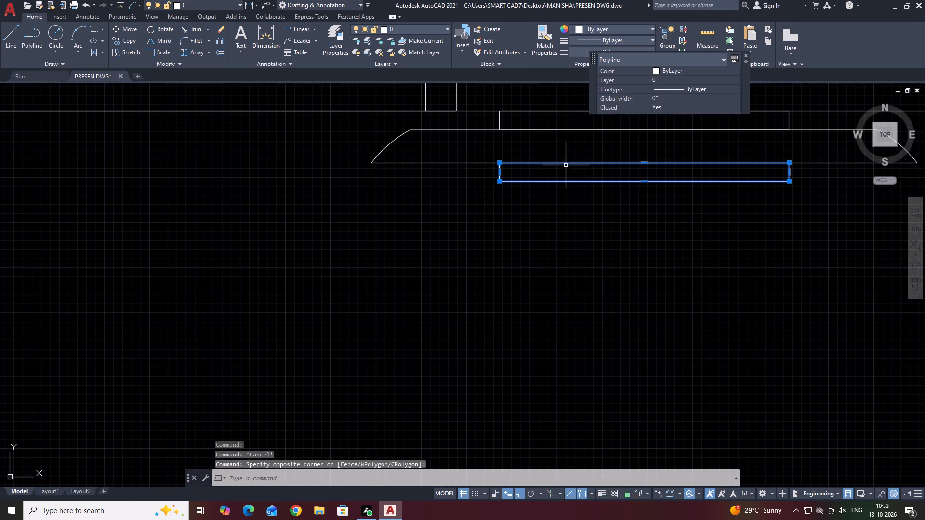
middle_drag(570, 171, 507, 221)
scroll(467, 212, down, 4)
key(Escape)
click(395, 169)
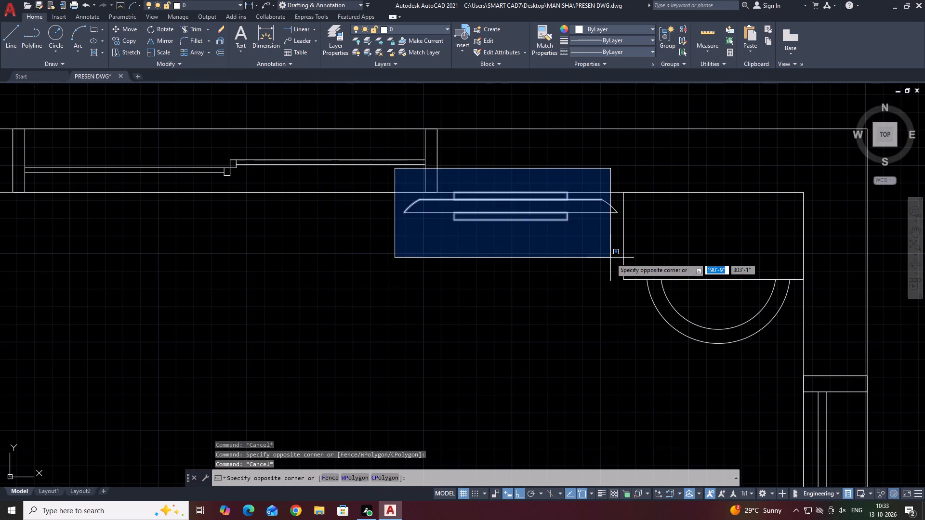
click(627, 247)
key(b)
key(space)
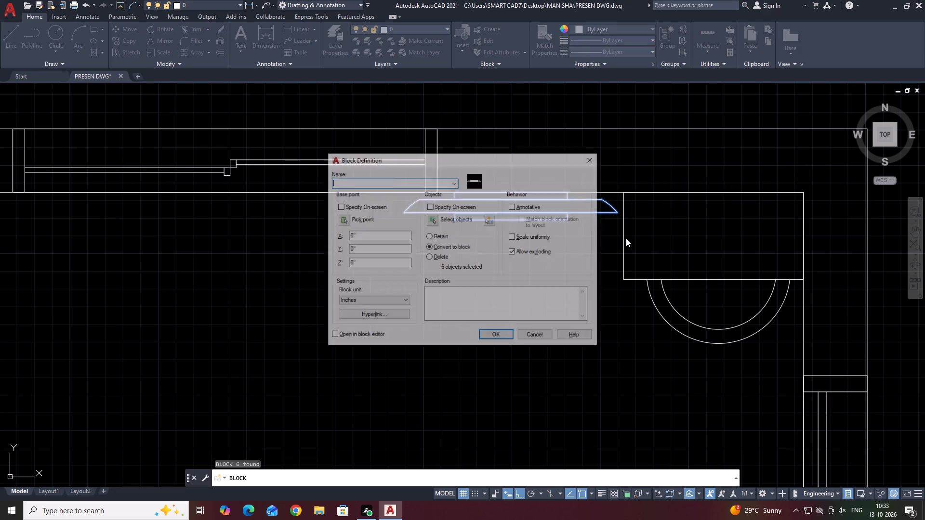
text(GTG)
key(t)
key(g)
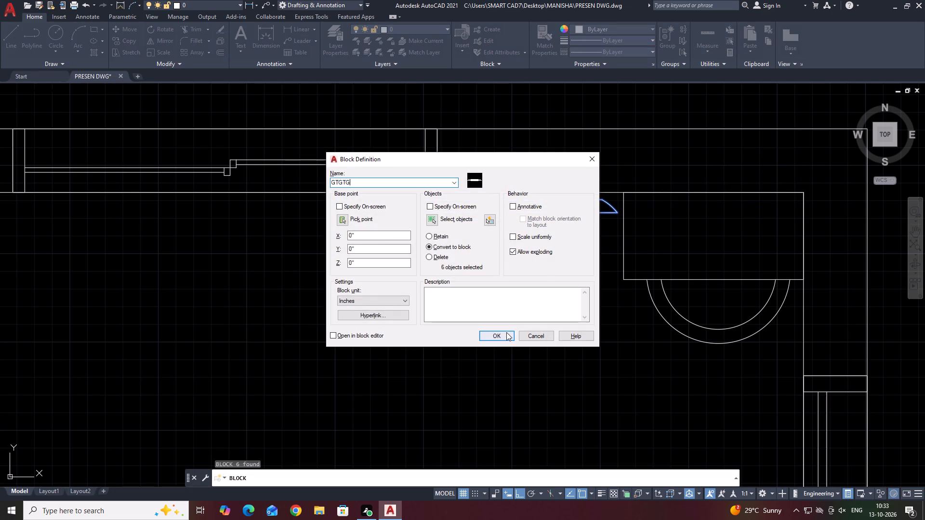
click(506, 332)
Copy the GTGTG TV block straight down onto the living room face of BED ROOM 01's bottom wall.
click(557, 217)
click(527, 236)
scroll(533, 250, down, 3)
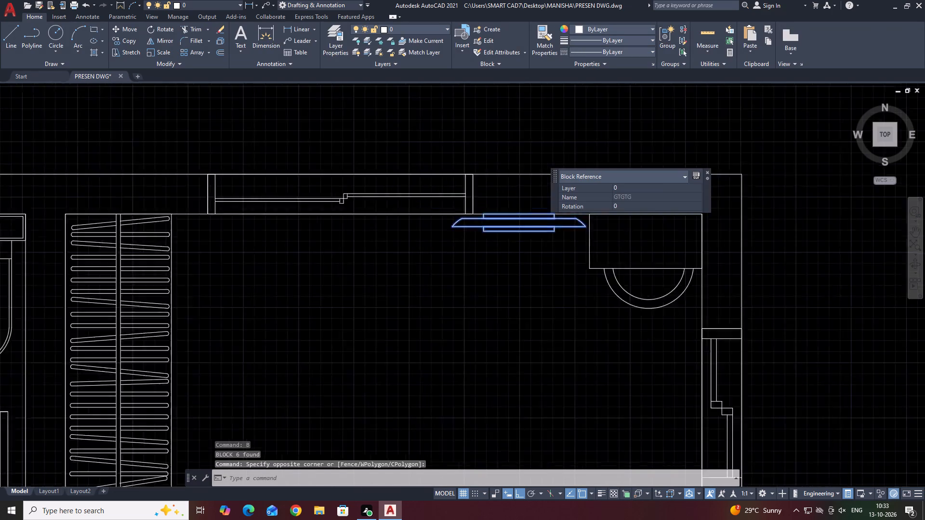
scroll(534, 252, down, 2)
text(CO)
key(space)
click(529, 241)
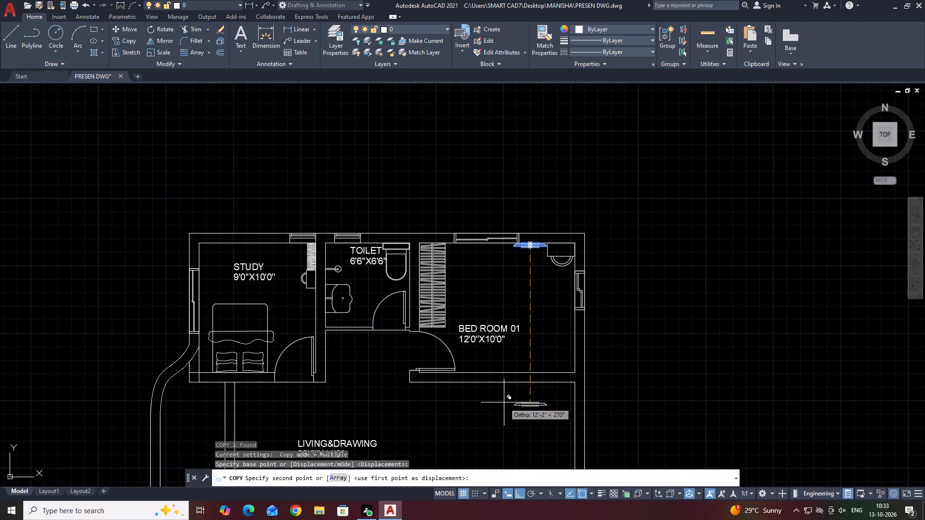
scroll(527, 392, up, 3)
click(530, 355)
key(space)
scroll(566, 273, down, 4)
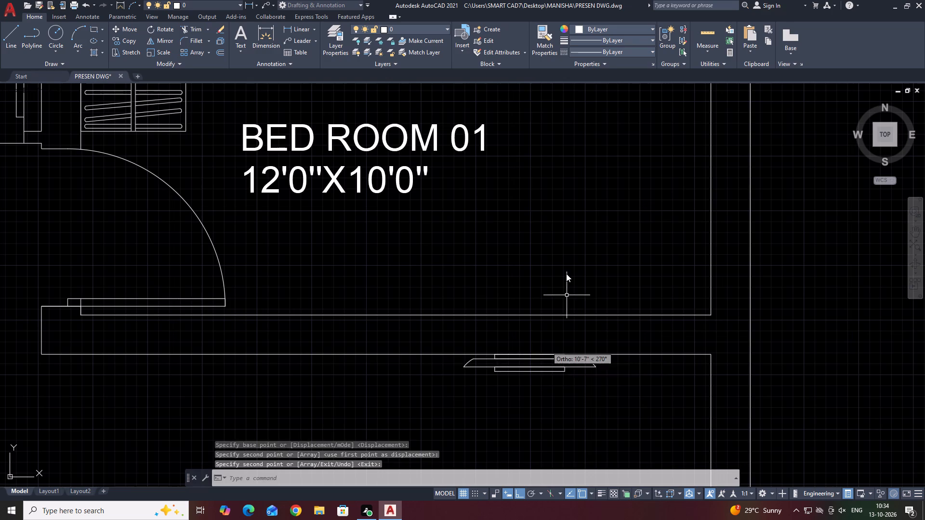
Copy the study's door into the living room near its right wall, just below the copied TV block.
middle_drag(603, 351, 651, 268)
scroll(665, 295, down, 3)
middle_drag(685, 295, 656, 265)
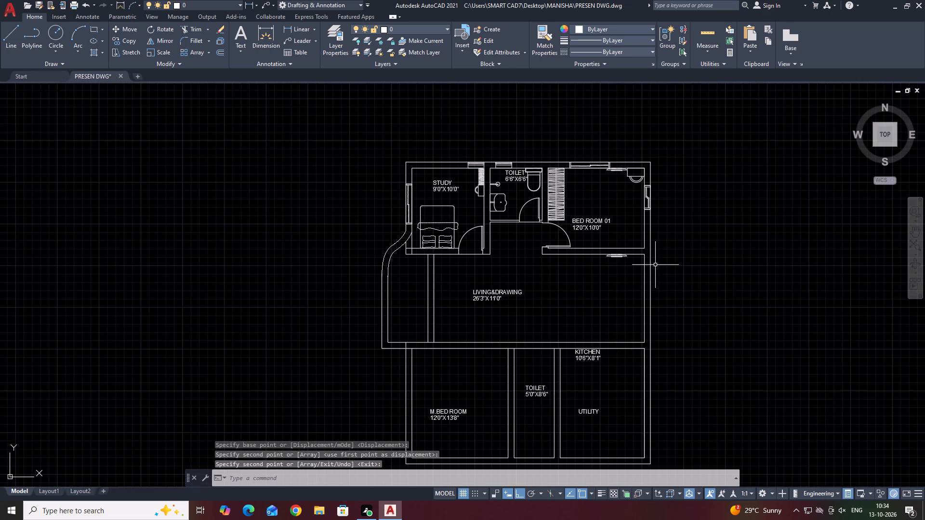
scroll(446, 205, up, 2)
click(534, 266)
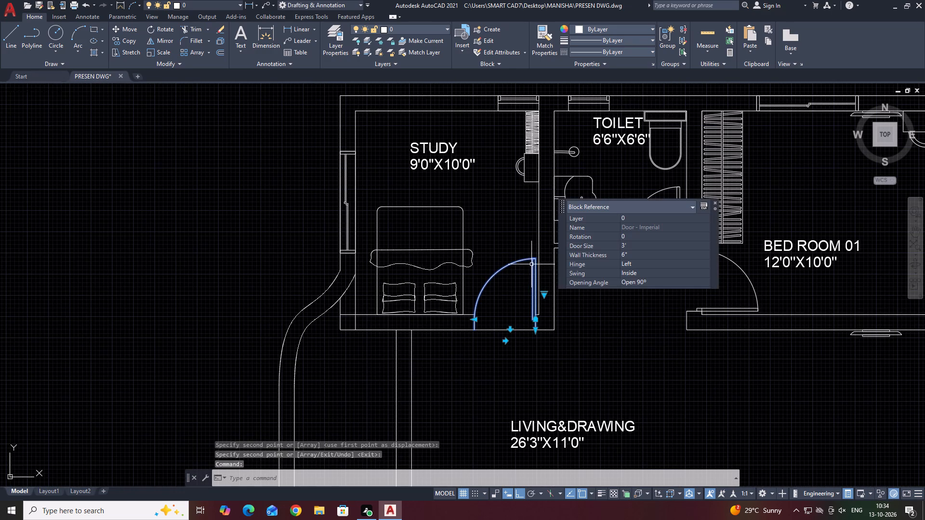
text(CO)
key(space)
click(502, 292)
scroll(538, 299, down, 4)
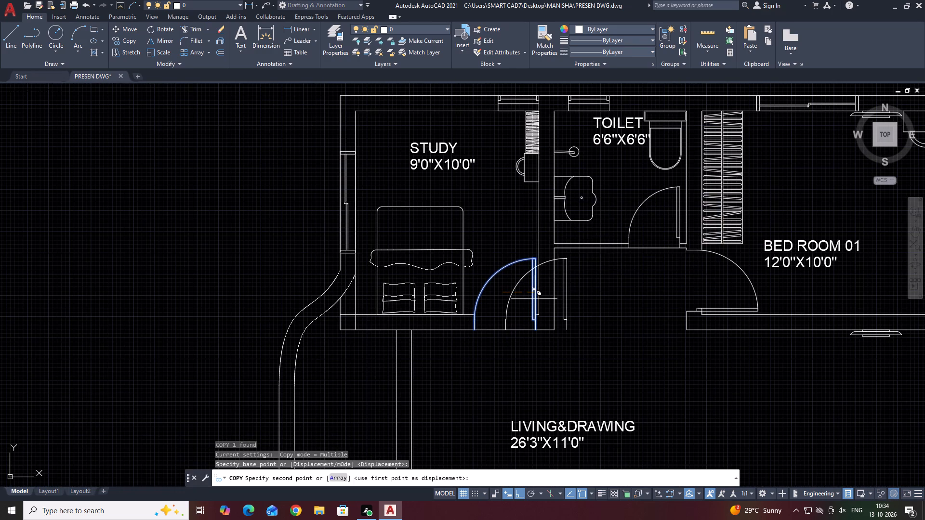
key(F8)
scroll(687, 333, up, 4)
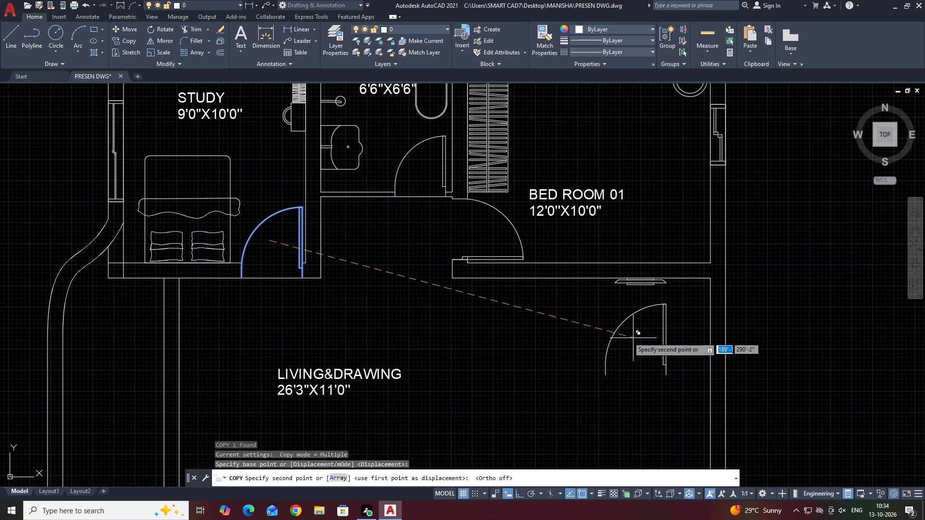
click(628, 337)
key(Escape)
Rotate the copied door to 90 degrees so its opening faces the living room's right wall.
drag(666, 316, 659, 318)
click(635, 334)
middle_drag(659, 332, 603, 298)
key(r)
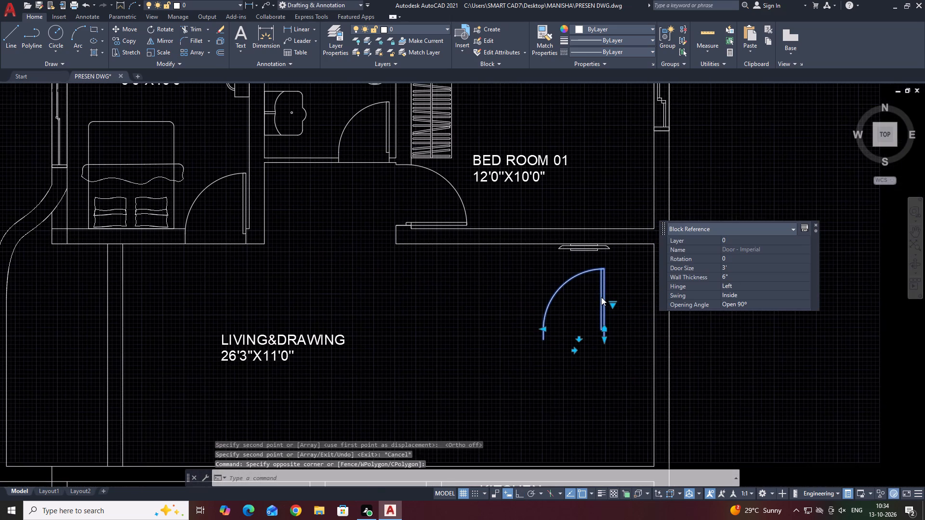
text(O)
key(space)
click(600, 301)
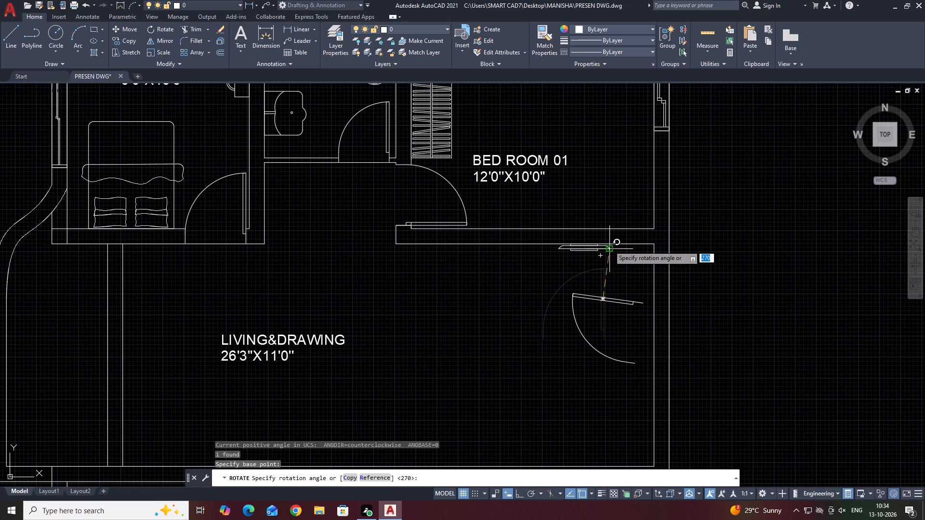
scroll(597, 246, up, 2)
click(604, 241)
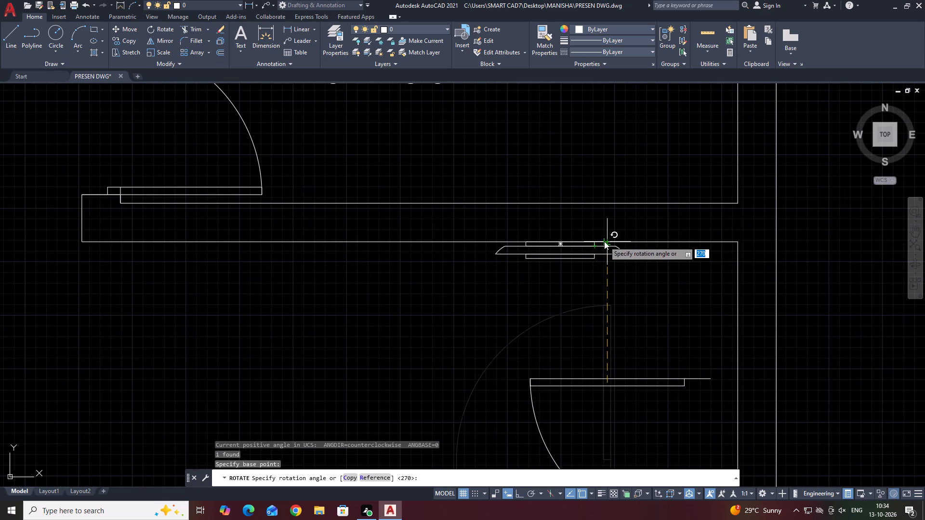
Move the rotated door into the living room's right wall, with its hinge-side end on the outer wall line.
middle_drag(670, 360, 582, 196)
drag(618, 205, 614, 214)
click(577, 267)
middle_drag(589, 271, 551, 322)
key(m)
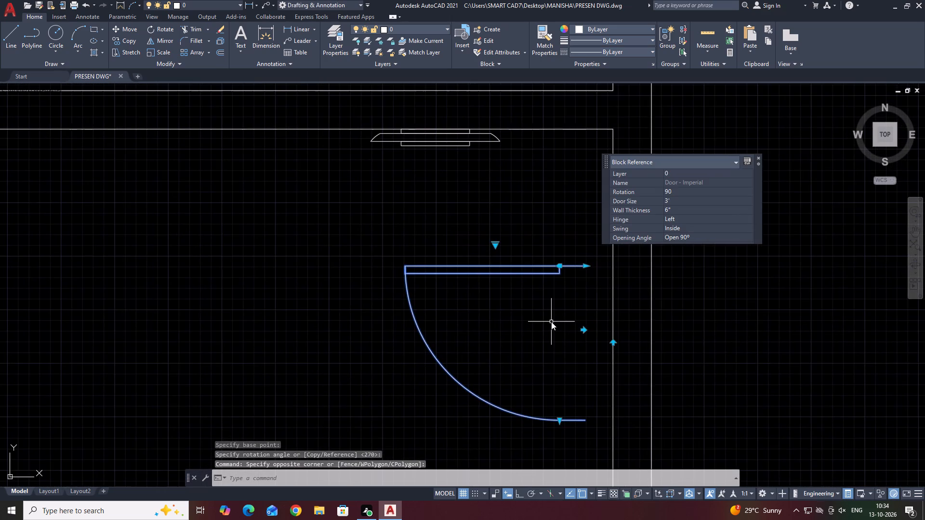
key(space)
middle_drag(592, 319, 505, 299)
click(500, 247)
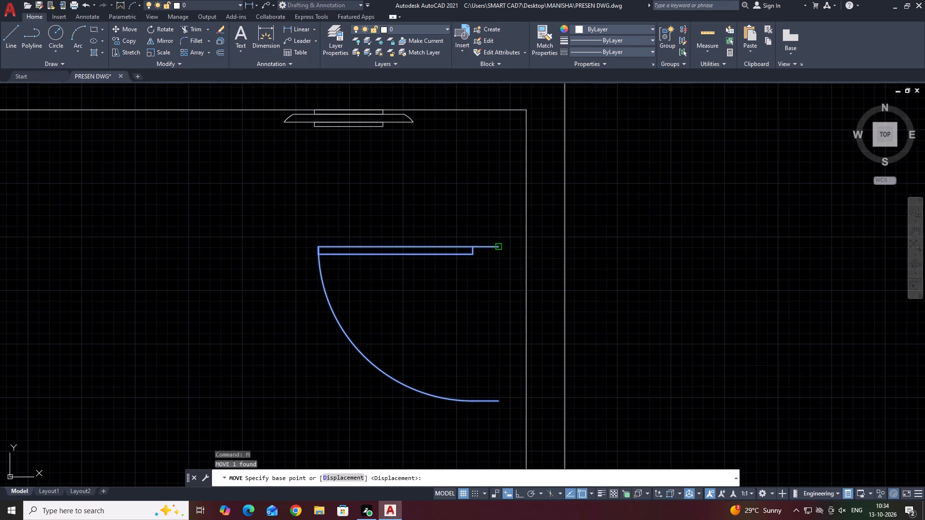
click(565, 144)
scroll(549, 190, down, 3)
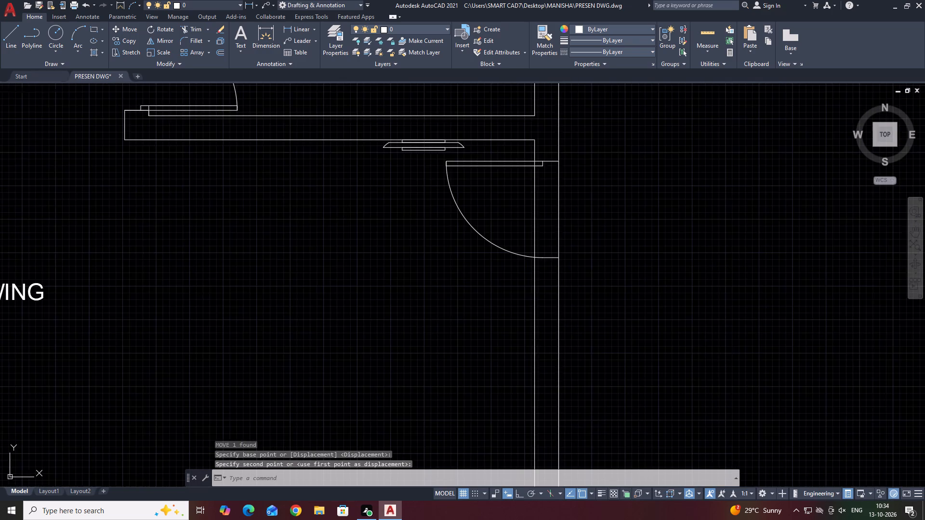
middle_drag(480, 200, 481, 241)
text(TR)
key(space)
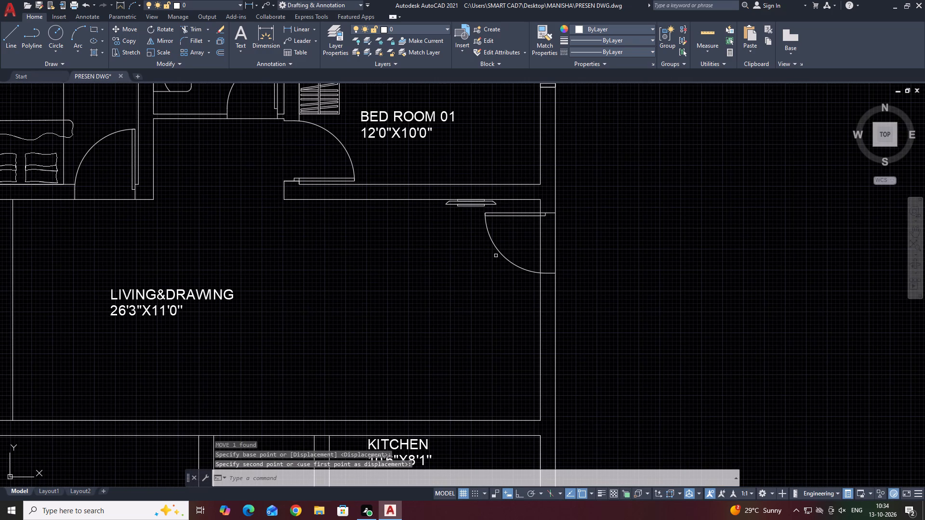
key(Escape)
Draw a guide line 4" down from the living room's top-right inner corner, continuing across to the outer wall line.
middle_drag(532, 213, 531, 253)
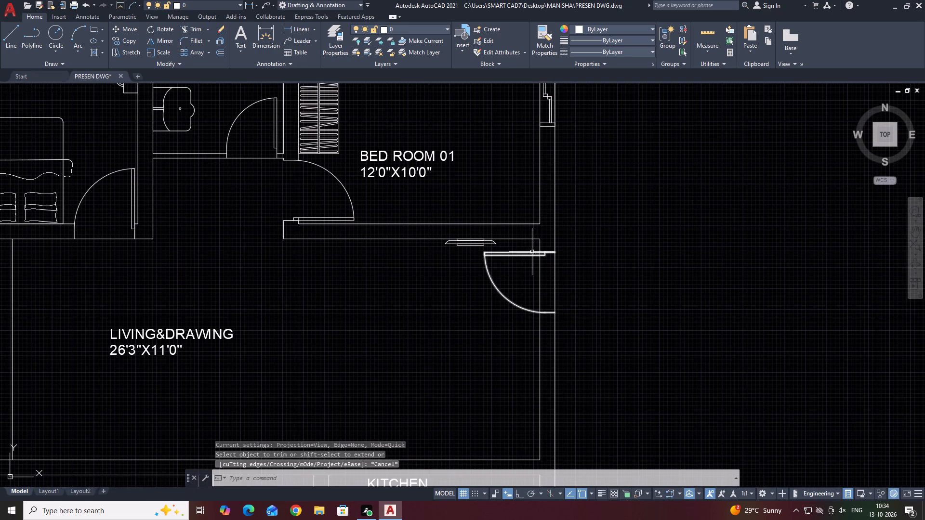
key(l)
key(space)
scroll(536, 245, up, 3)
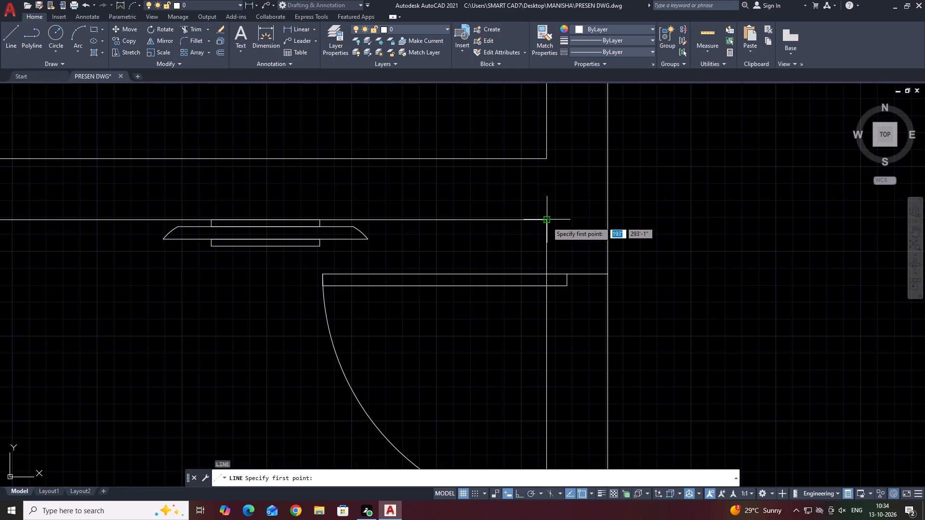
drag(547, 221, 550, 227)
key(F8)
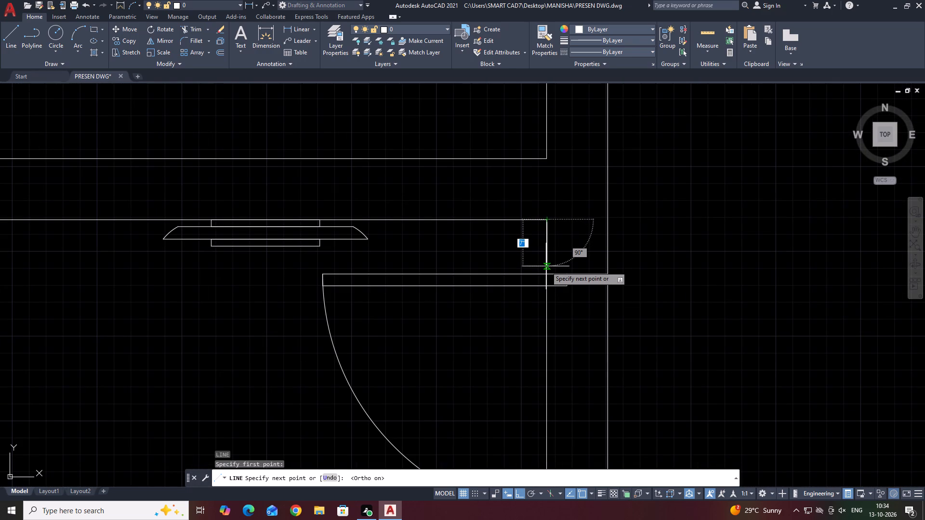
text(4)
key(space)
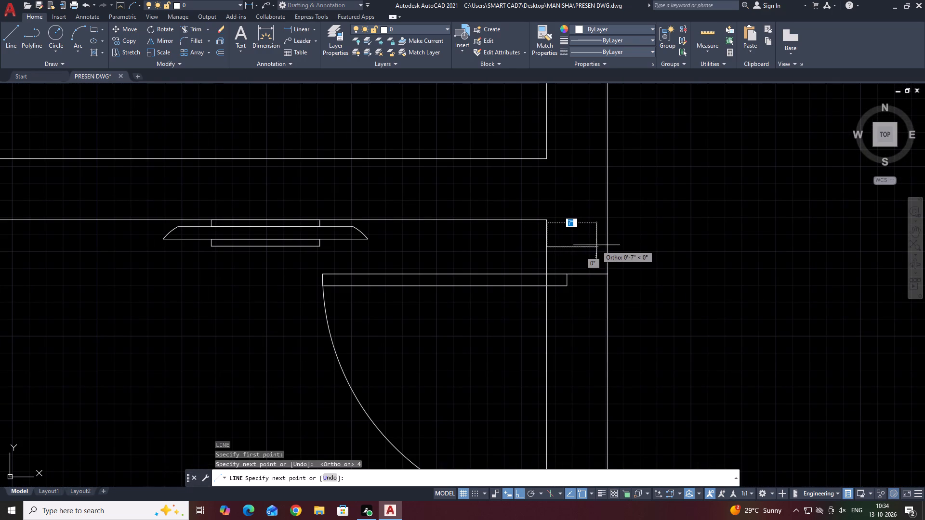
click(607, 247)
key(Escape)
Move the entrance door up toward the outer end of the 4" offset guide line.
click(592, 273)
click(578, 293)
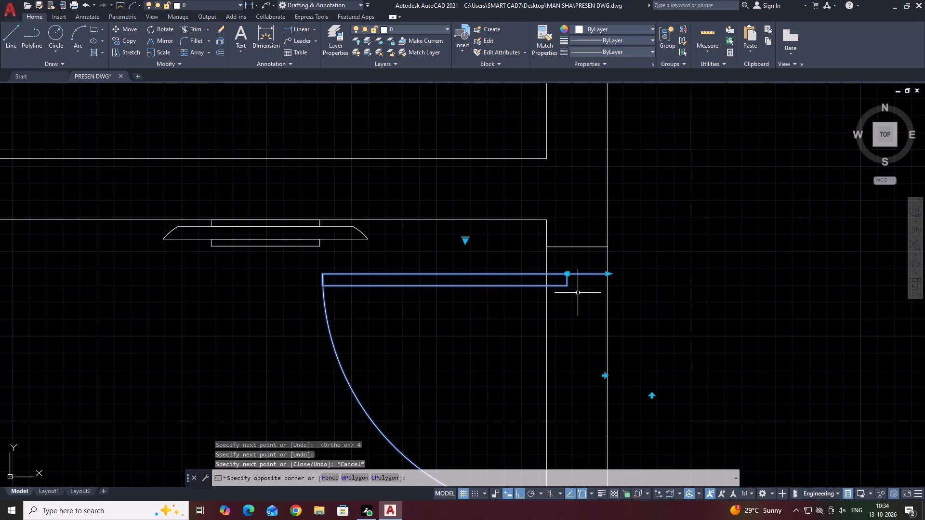
text(M)
key(space)
click(607, 275)
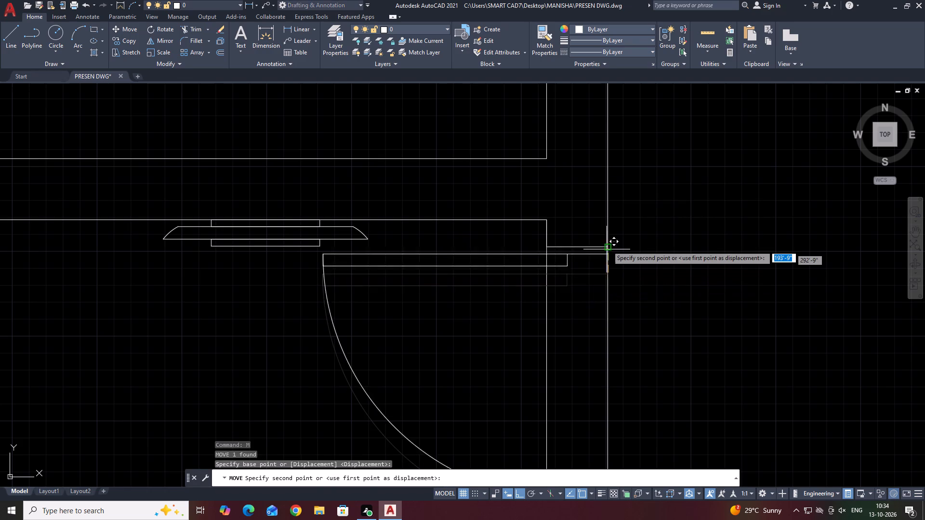
click(608, 247)
middle_drag(541, 280, 516, 240)
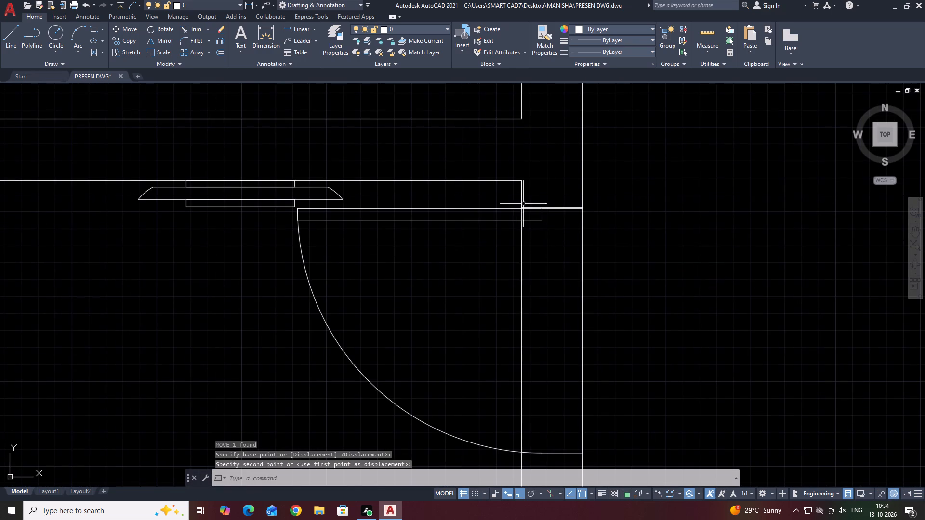
Move the entrance door again to close the small gap, snapping its hinge-side end exactly onto the guide line's outer end.
scroll(519, 202, up, 3)
click(507, 210)
click(475, 291)
middle_drag(461, 281, 434, 314)
scroll(434, 314, down, 3)
middle_drag(489, 330, 542, 320)
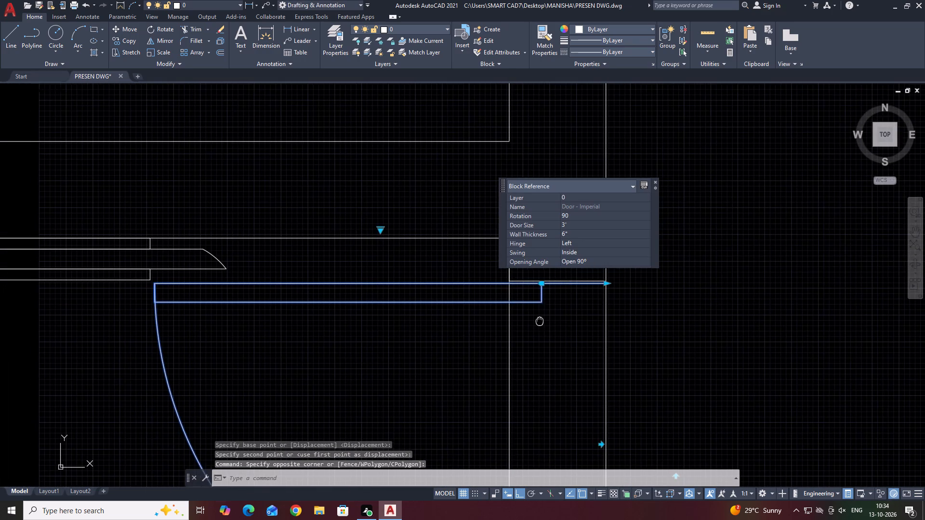
middle_drag(542, 320, 540, 338)
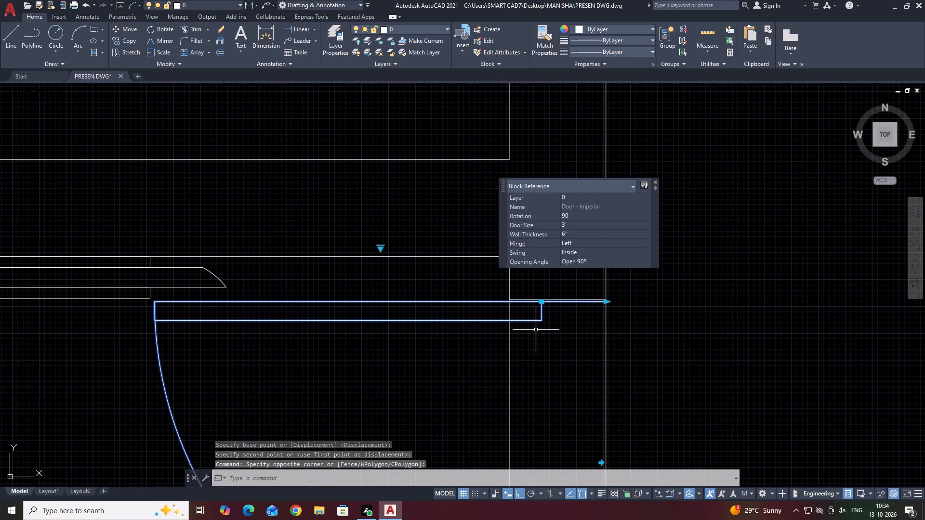
key(m)
key(space)
scroll(604, 303, up, 3)
click(603, 302)
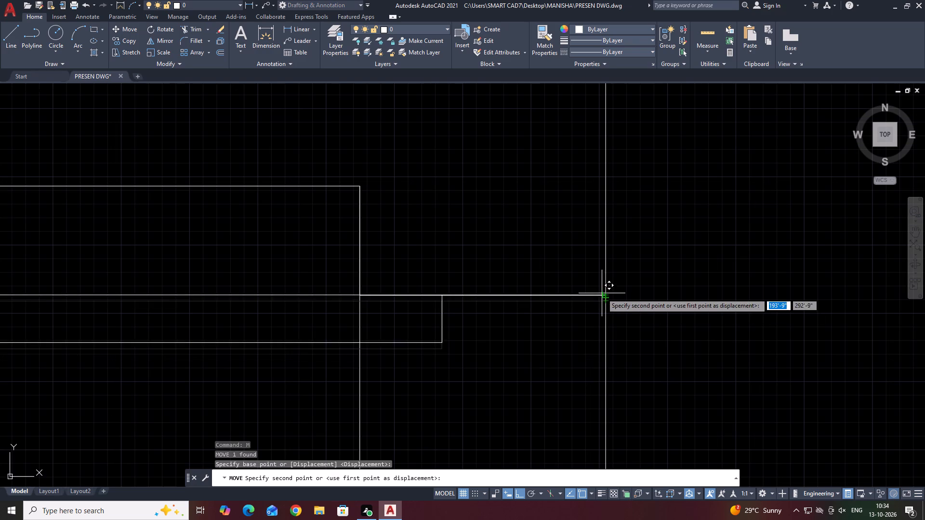
click(603, 296)
Move the living room's TV block horizontally along the wall to the left, clear of the entrance door's leaf.
scroll(608, 309, down, 4)
middle_drag(318, 320, 495, 248)
scroll(474, 263, down, 1)
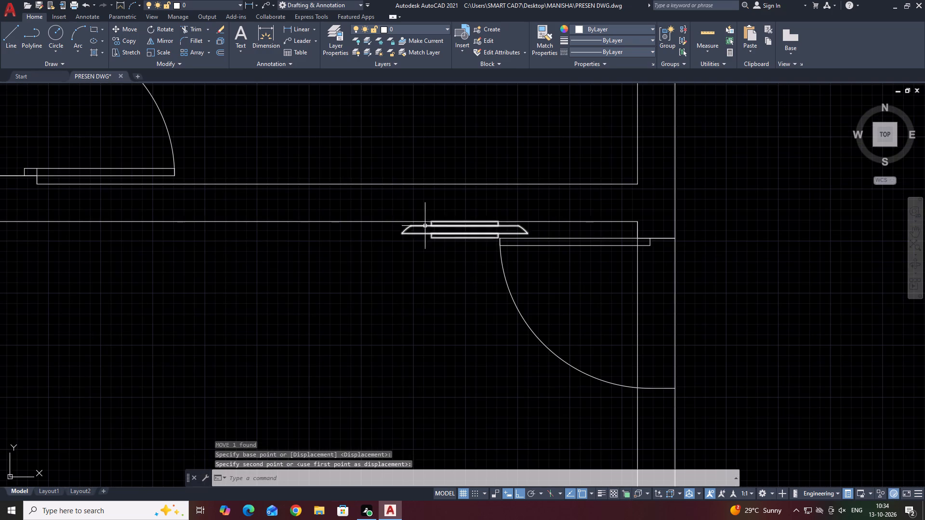
click(429, 232)
click(414, 248)
middle_drag(429, 278, 448, 314)
key(m)
key(space)
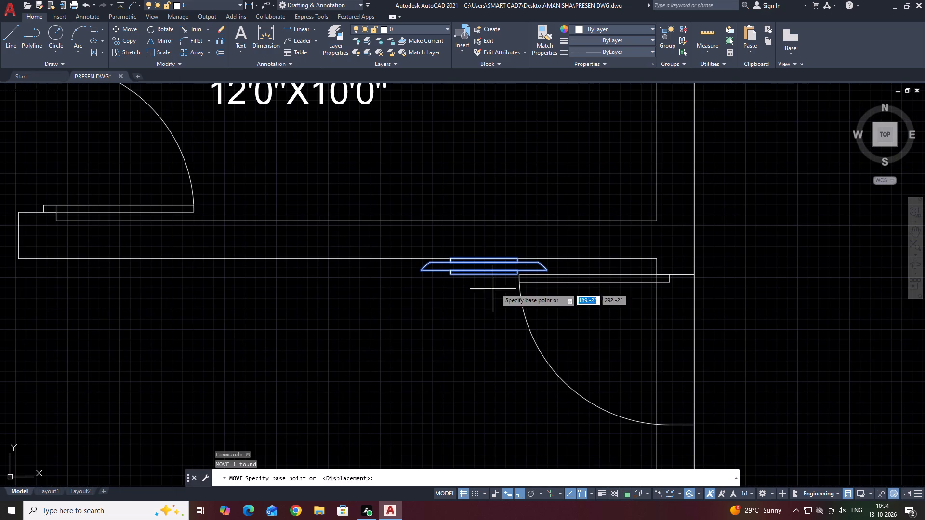
click(599, 267)
click(542, 271)
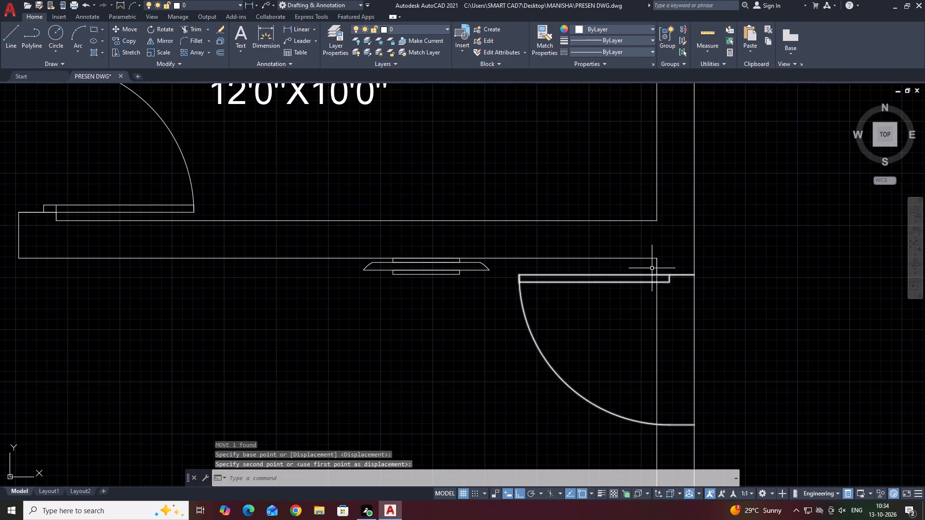
Erase the two guide line segments at the entrance door's hinge side.
click(608, 242)
click(723, 282)
key(Delete)
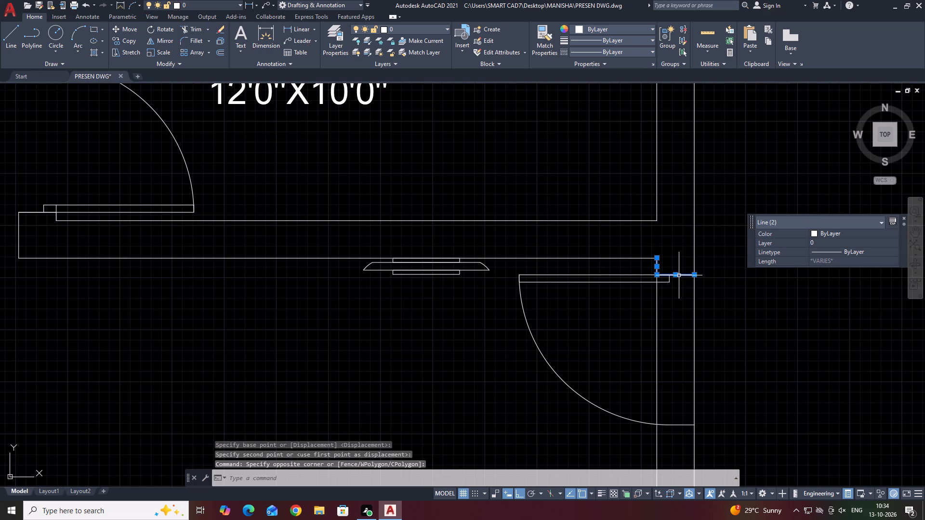
Trim both lines of the living room's right wall across the entrance door opening.
middle_drag(660, 288, 582, 258)
key(t)
key(r)
key(space)
drag(564, 307, 576, 309)
click(661, 308)
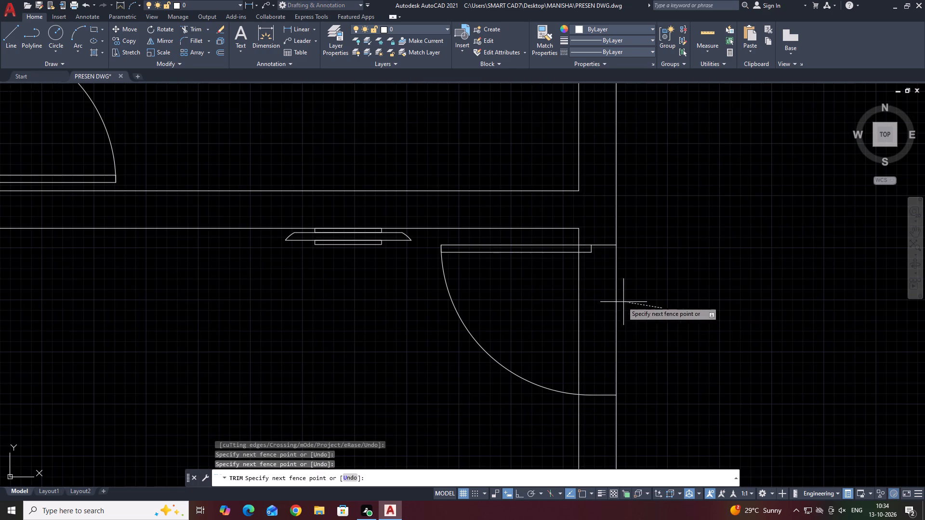
click(566, 301)
key(Escape)
scroll(595, 283, down, 4)
middle_drag(704, 267, 630, 221)
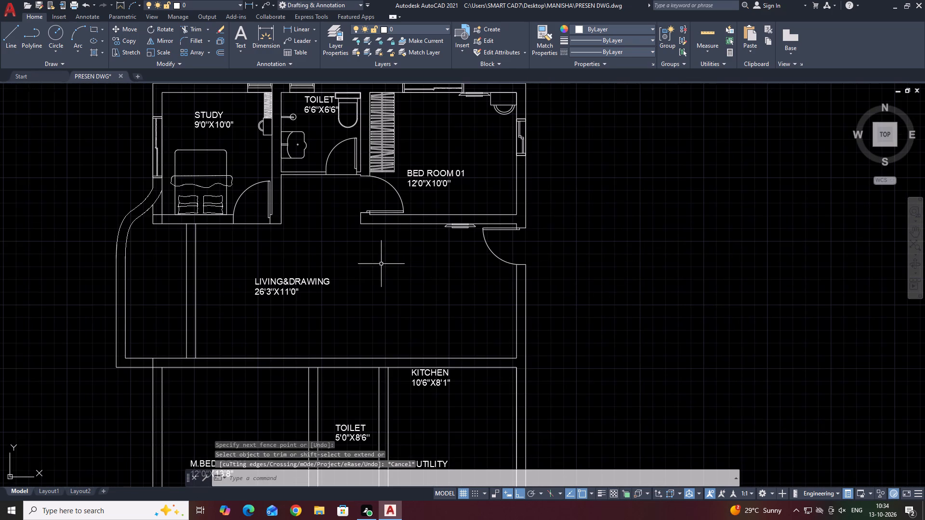
Move the BED ROOM 01 name and size label straight up within the bedroom to free floor space for the bed.
middle_drag(515, 291, 485, 235)
scroll(308, 292, down, 2)
middle_drag(281, 275, 459, 250)
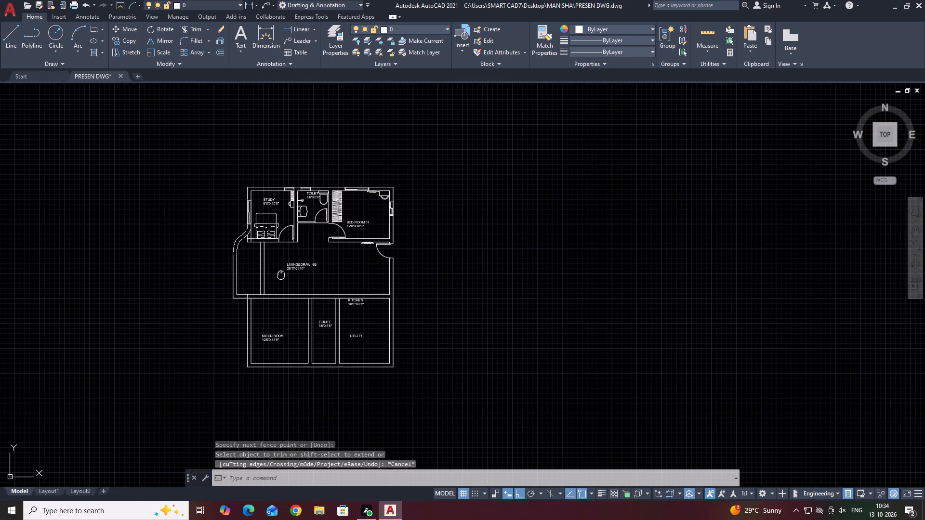
middle_drag(459, 250, 468, 248)
scroll(560, 239, up, 2)
middle_drag(557, 235, 550, 349)
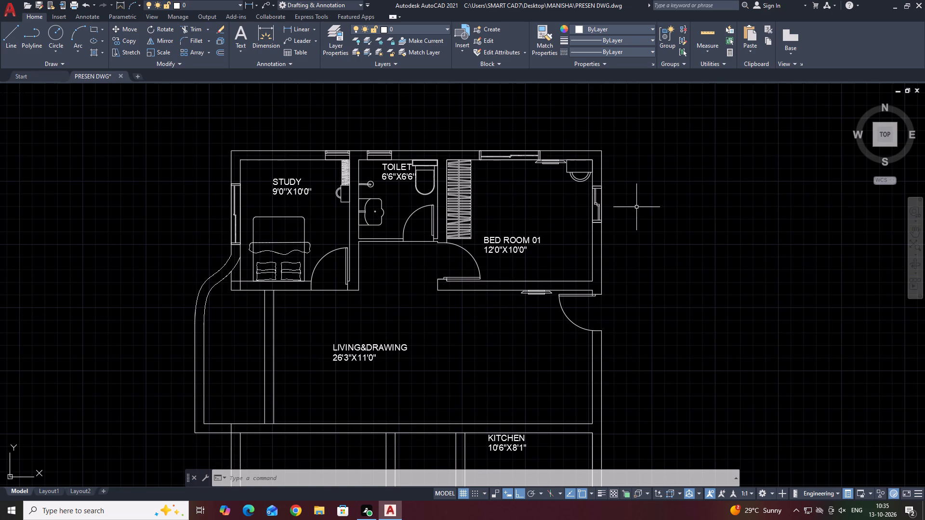
middle_drag(563, 195, 511, 203)
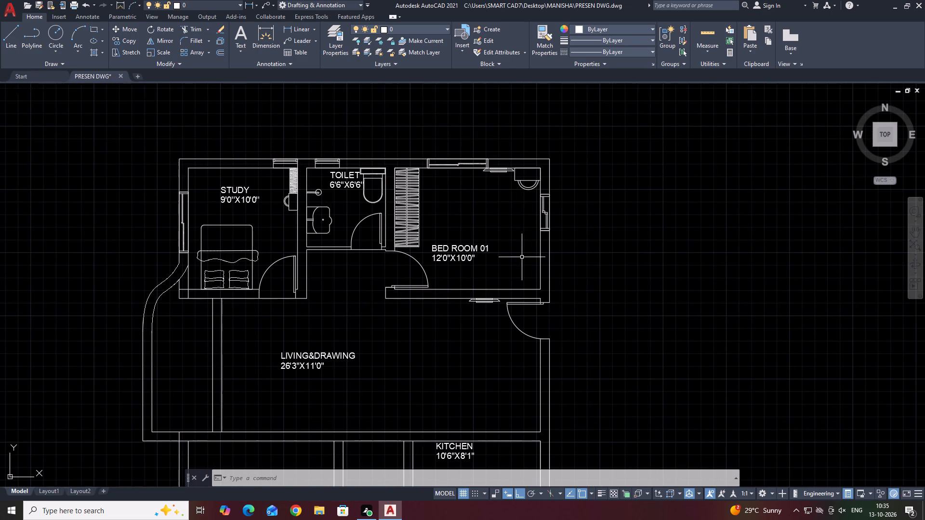
scroll(458, 260, up, 2)
drag(493, 277, 485, 266)
click(450, 207)
middle_drag(472, 249, 472, 299)
key(m)
key(space)
drag(481, 330, 479, 307)
click(478, 184)
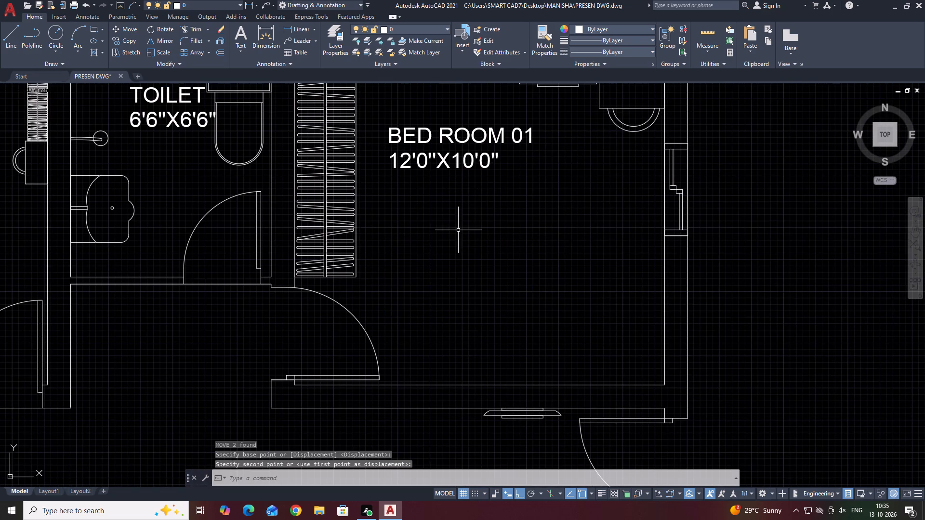
Draw the bed outline as a rectangle about 4'-8" by 5'-9", standing on Bed Room 01's lower wall line.
text(REC)
key(space)
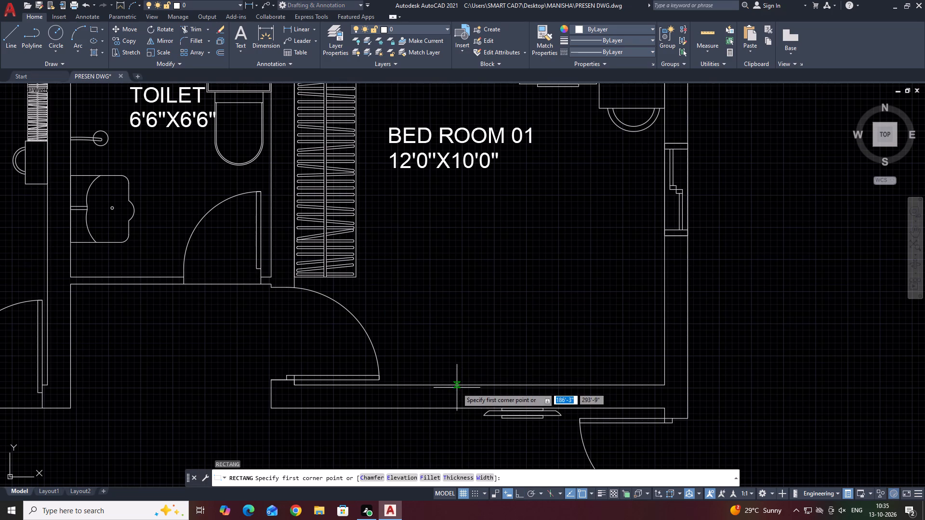
click(457, 386)
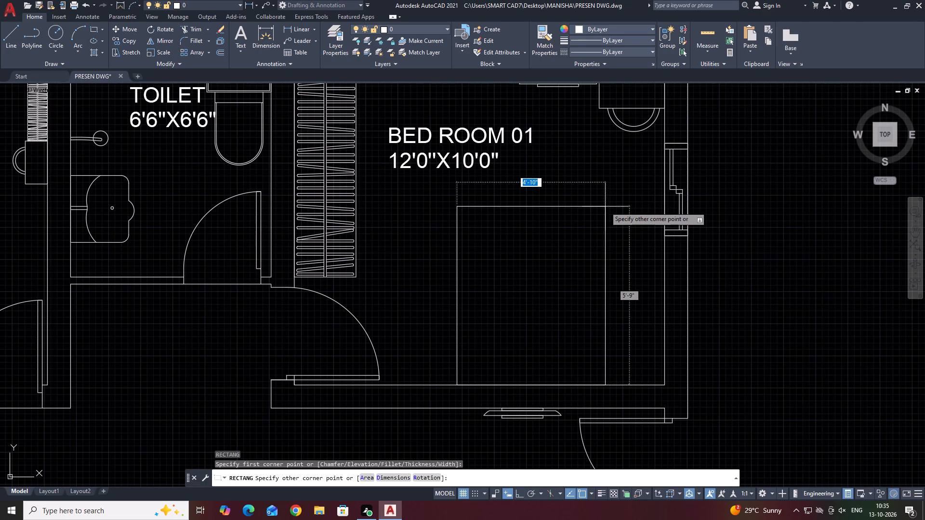
click(603, 205)
Draw a small, nearly square bedside table rectangle from the bed's lower-right corner, against the bedroom's lower wall.
middle_drag(594, 309, 576, 293)
text(REC)
key(space)
click(583, 371)
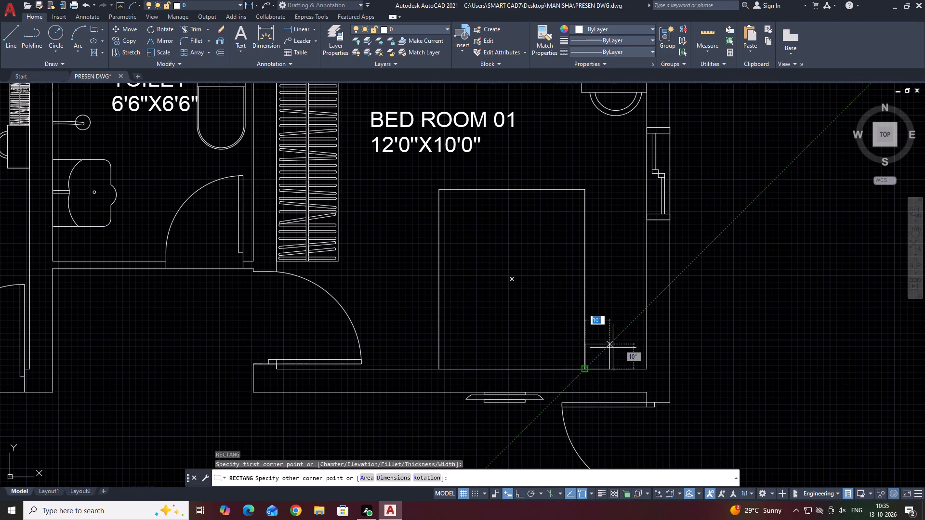
click(624, 329)
middle_drag(594, 321, 538, 295)
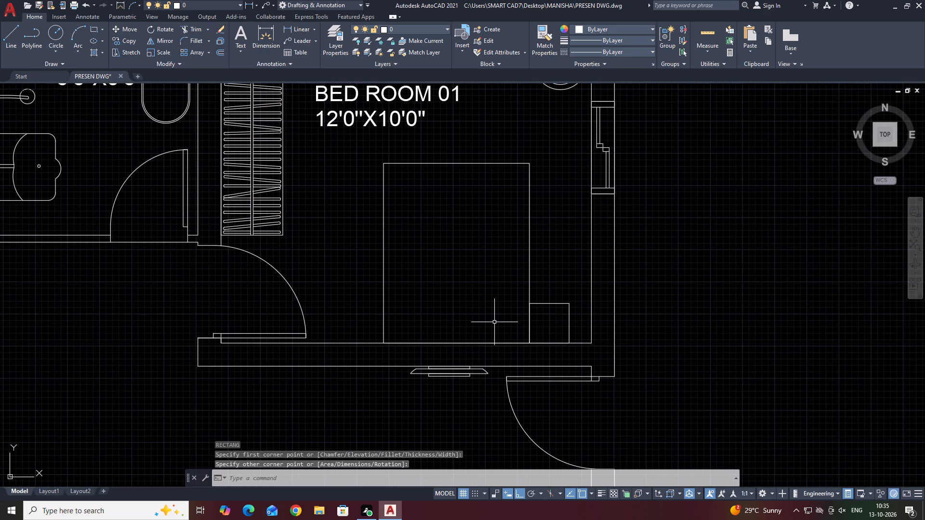
Draw the headboard as a rectangle about 4'-8" by 4" across the wall end of the bed.
text(REC)
key(space)
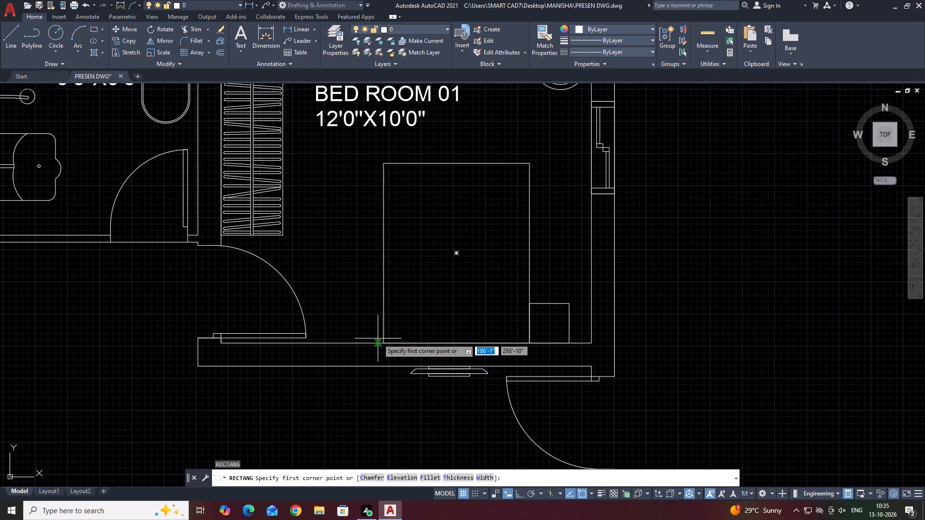
click(383, 344)
click(529, 332)
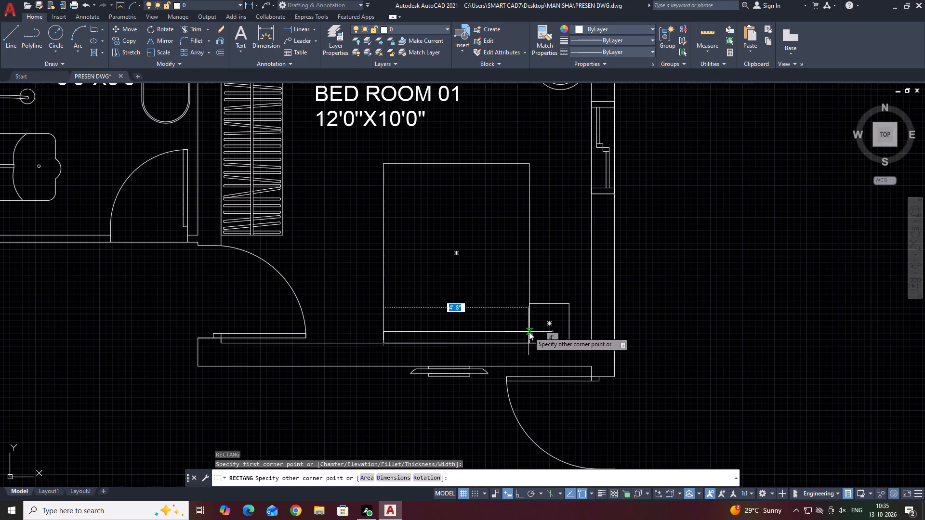
scroll(531, 346, up, 4)
scroll(504, 310, down, 3)
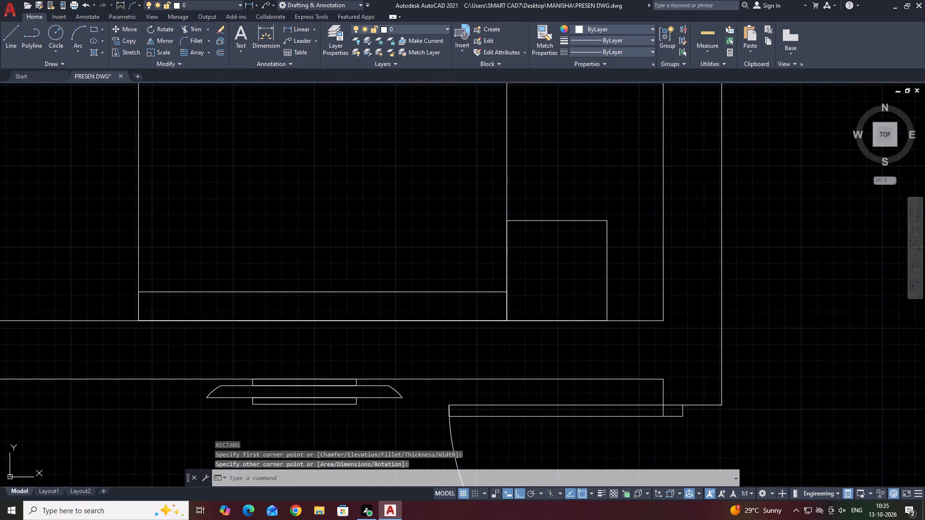
With Ortho off, draw an open six-point spline just above the headboard, from near the bed's left edge, as the first pillow's lower edge.
scroll(504, 311, down, 2)
middle_drag(490, 301, 505, 345)
scroll(505, 345, down, 3)
scroll(501, 342, up, 3)
scroll(473, 301, up, 1)
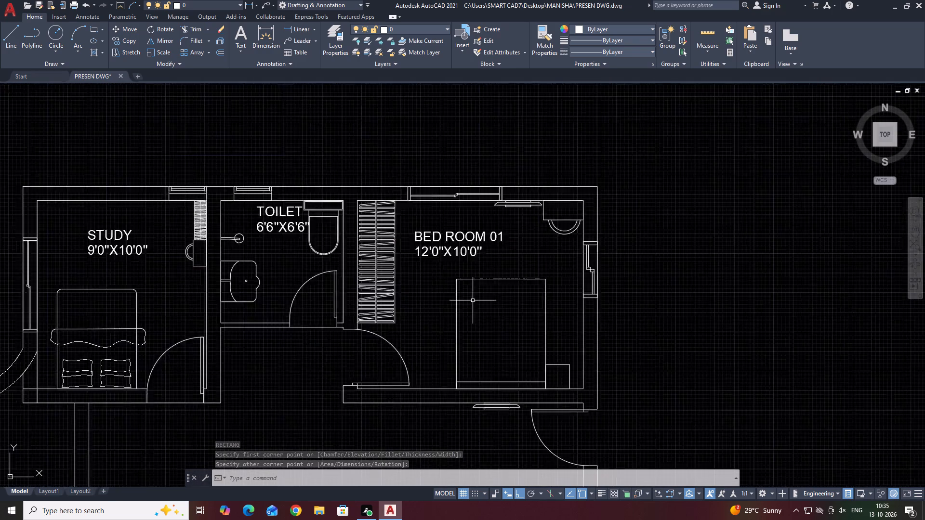
scroll(471, 299, up, 1)
middle_drag(549, 323, 482, 292)
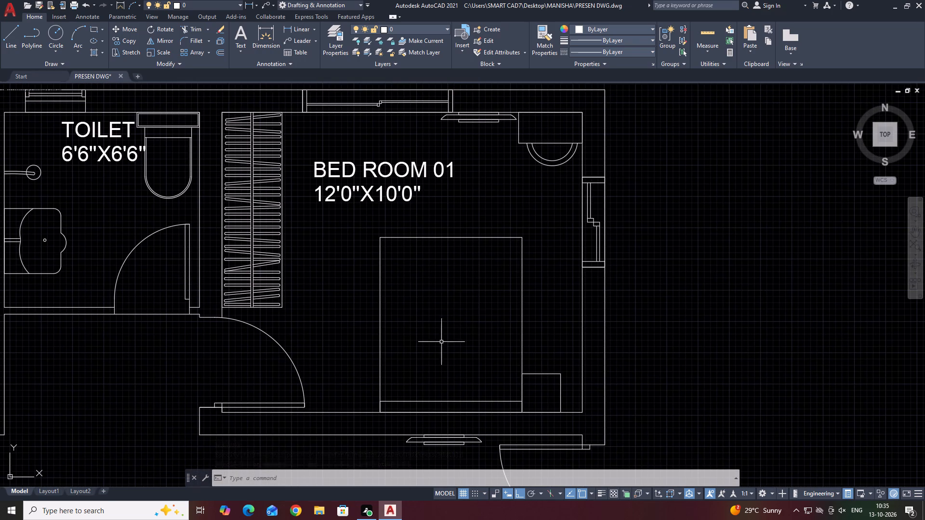
middle_drag(435, 348, 518, 285)
scroll(486, 325, down, 3)
middle_click(488, 323)
scroll(488, 323, up, 2)
middle_click(488, 323)
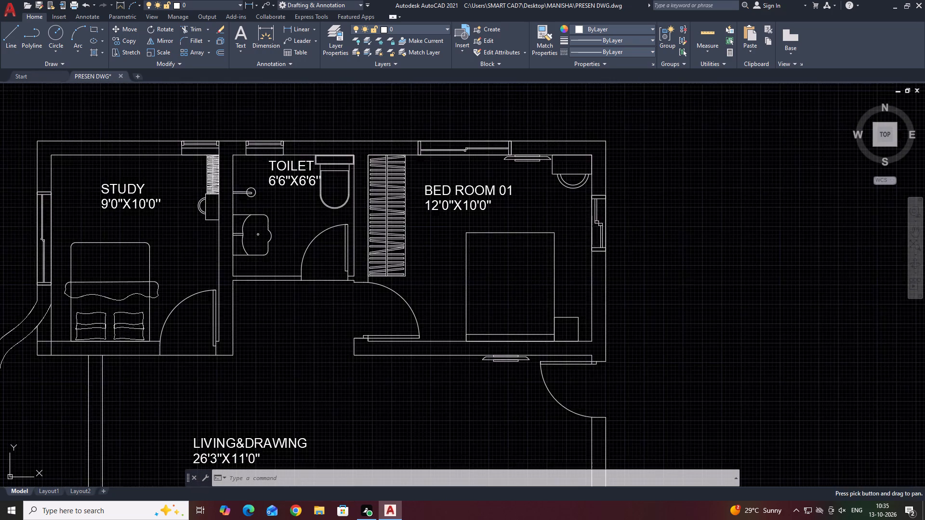
scroll(488, 323, up, 1)
key(s)
key(l)
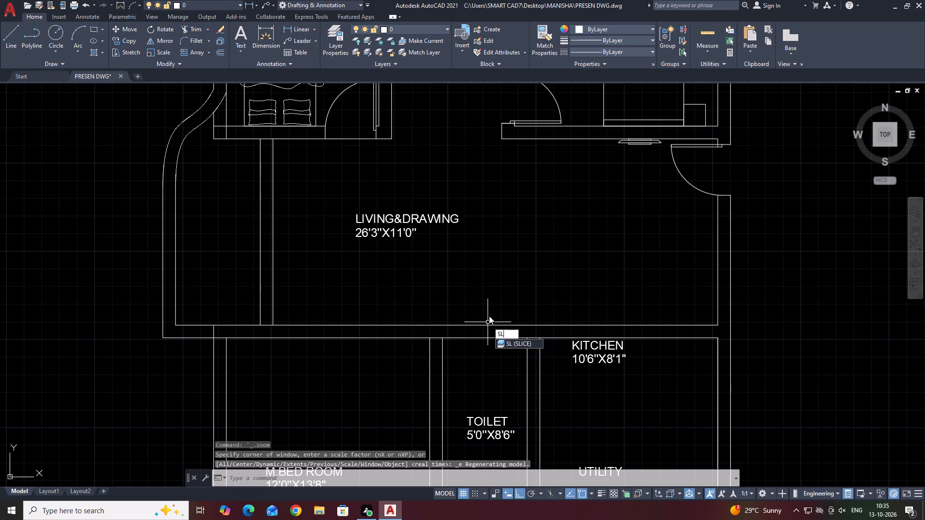
key(Escape)
key(s)
text(PL)
key(space)
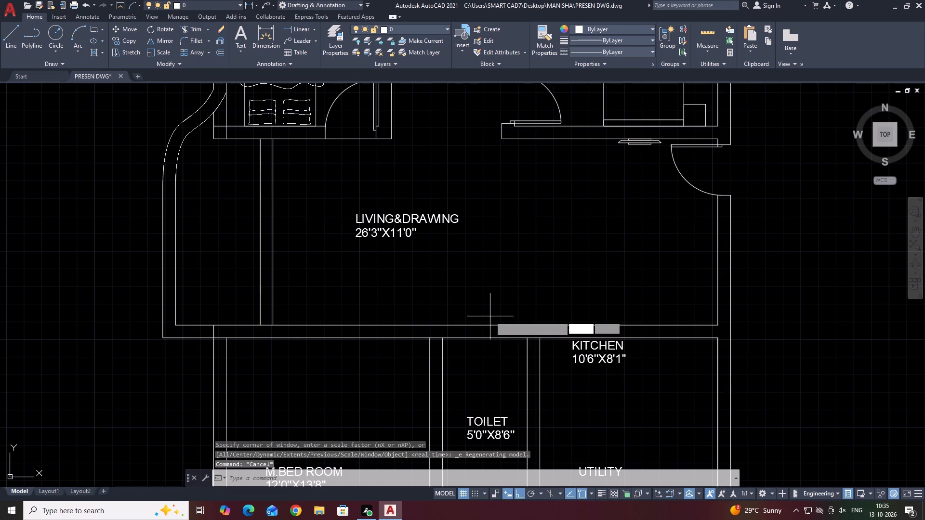
scroll(575, 272, down, 3)
scroll(599, 202, up, 6)
scroll(469, 273, up, 3)
click(436, 261)
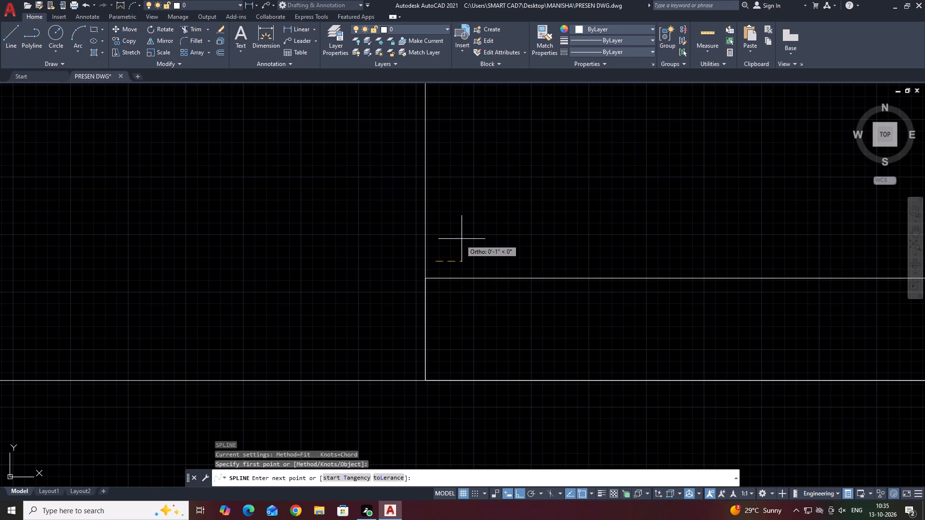
key(F8)
scroll(488, 230, down, 3)
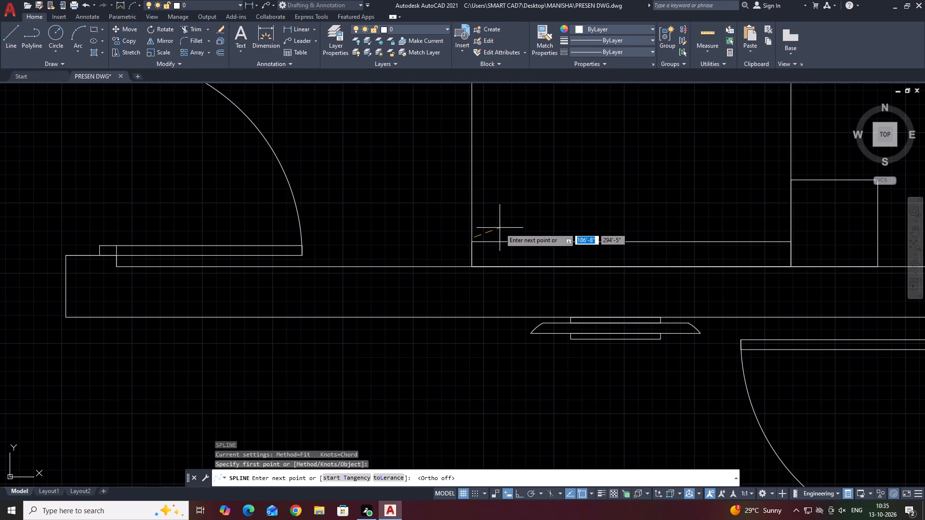
click(500, 226)
click(523, 228)
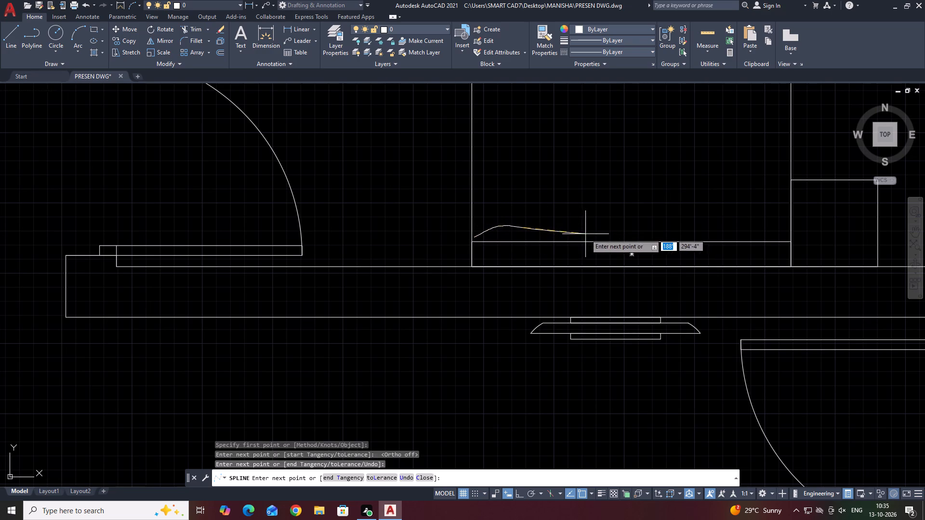
click(585, 234)
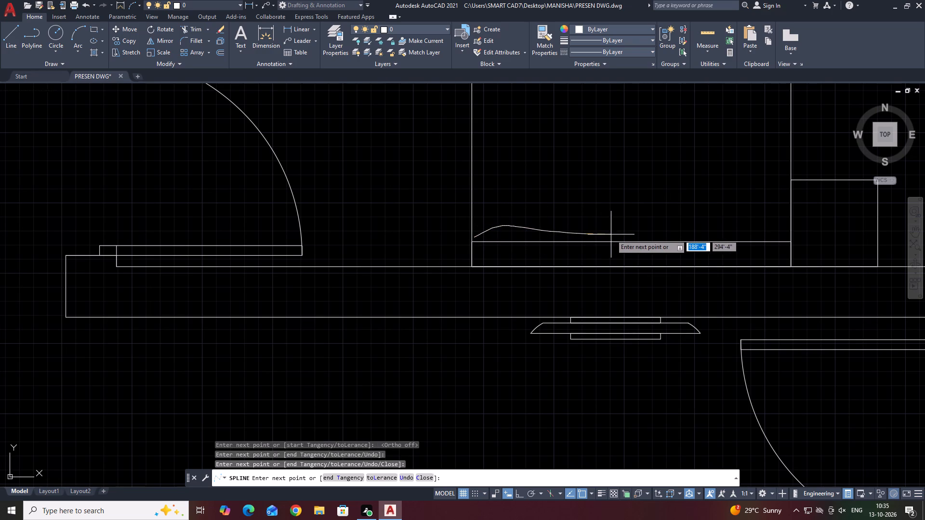
click(612, 234)
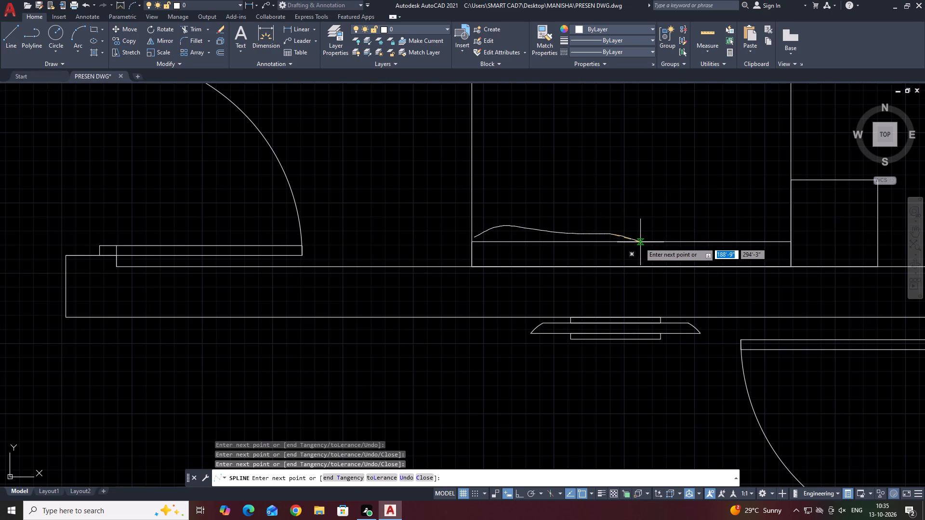
click(620, 236)
key(space)
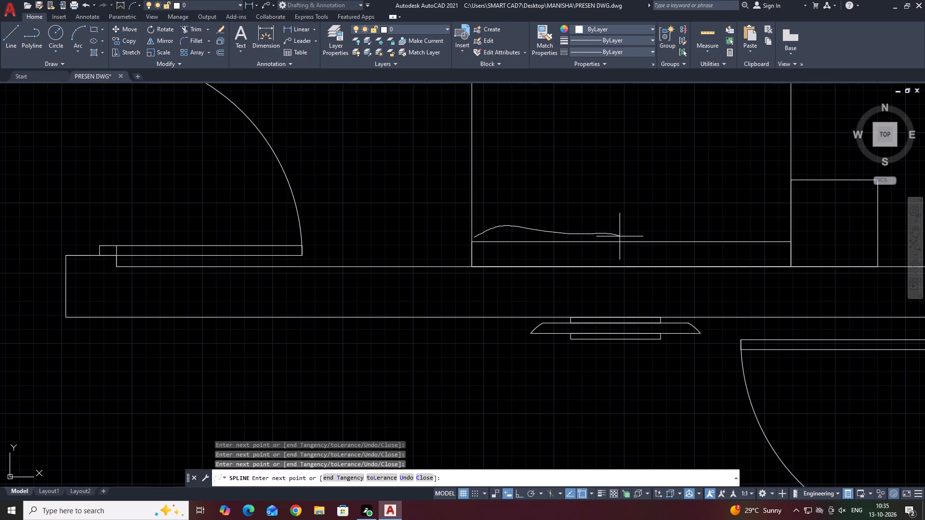
Smooth the pillow spline by raising its middle fit point and slightly lowering its second fit point from the left.
click(575, 234)
scroll(579, 234, up, 3)
click(596, 234)
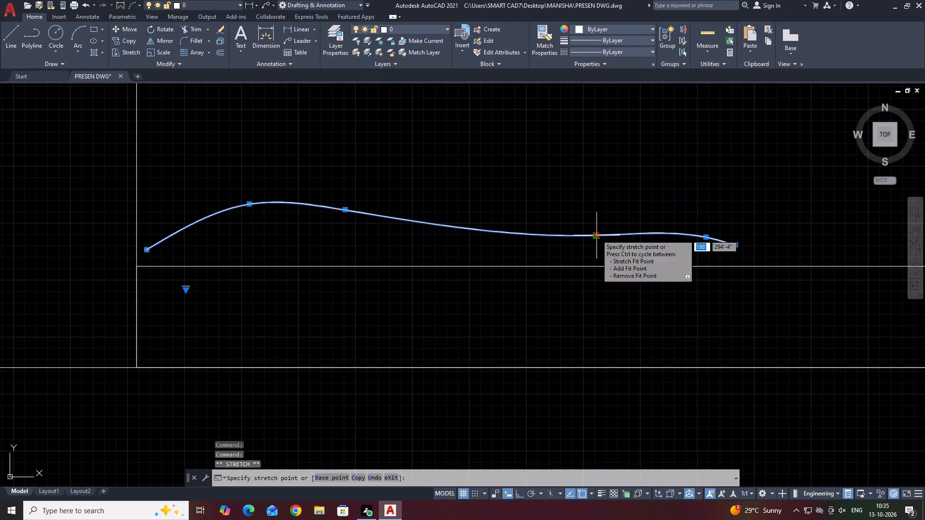
click(573, 221)
key(Escape)
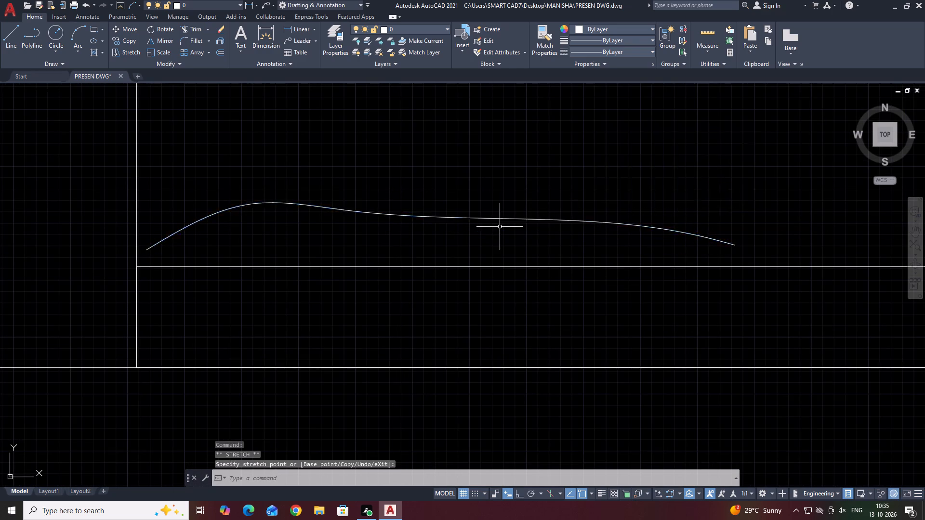
scroll(500, 227, down, 3)
middle_drag(516, 214, 509, 236)
scroll(477, 250, up, 2)
click(474, 247)
click(457, 232)
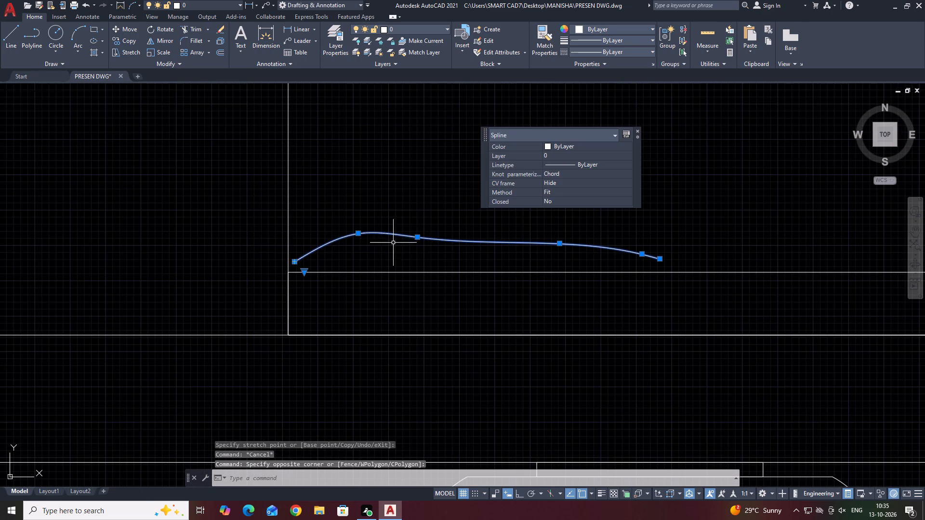
click(358, 232)
click(356, 242)
key(Escape)
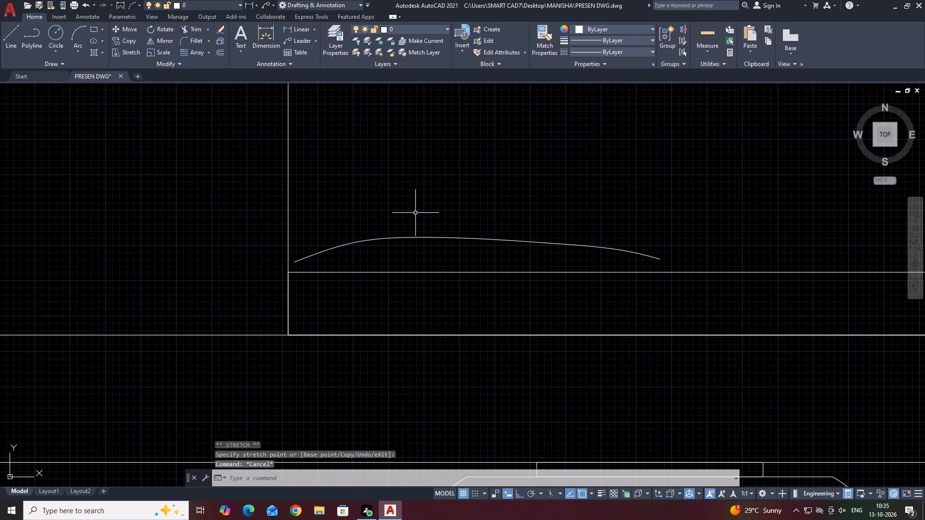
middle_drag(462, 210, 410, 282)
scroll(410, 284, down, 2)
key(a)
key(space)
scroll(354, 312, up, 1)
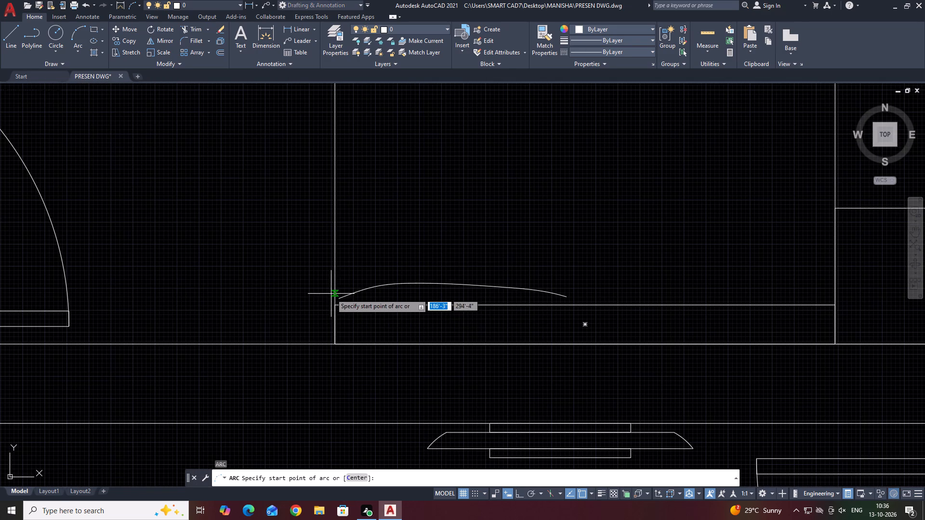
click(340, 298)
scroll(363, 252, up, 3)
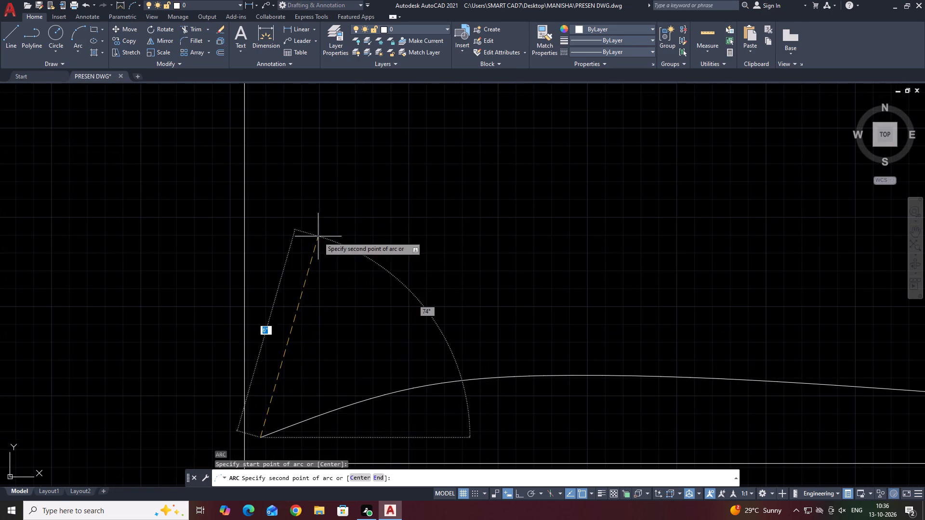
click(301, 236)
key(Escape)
Draw a three-point arc rising from the pillow spline's left end, close to the bed's left edge, as the pillow's side.
key(space)
scroll(331, 242, down, 2)
click(304, 316)
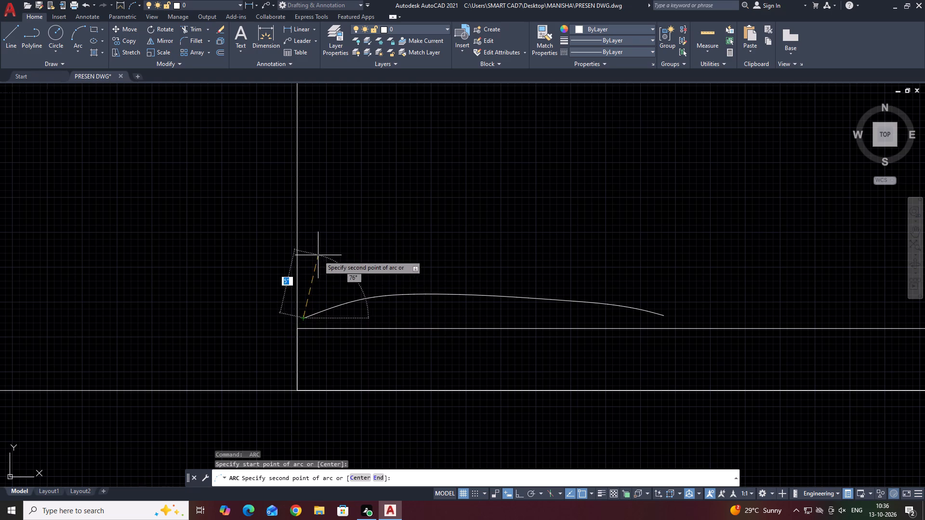
click(316, 237)
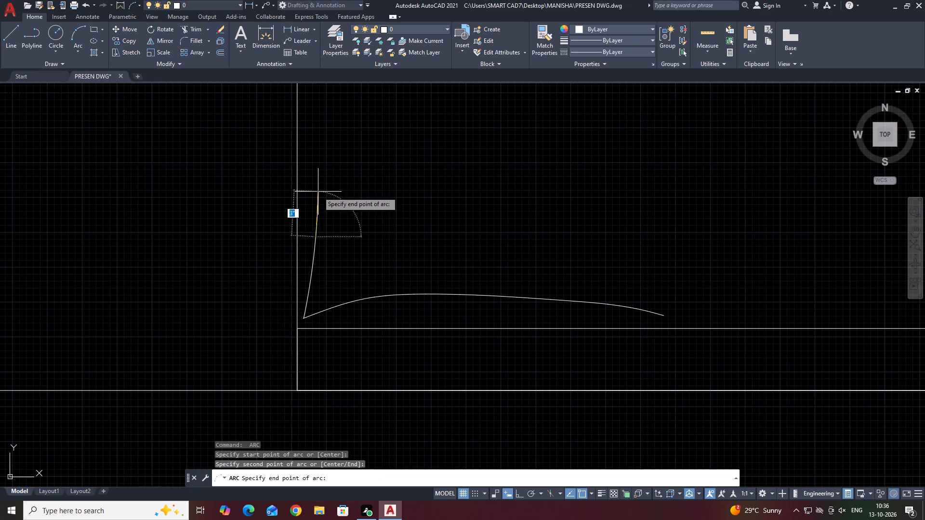
click(317, 187)
middle_drag(318, 190, 310, 186)
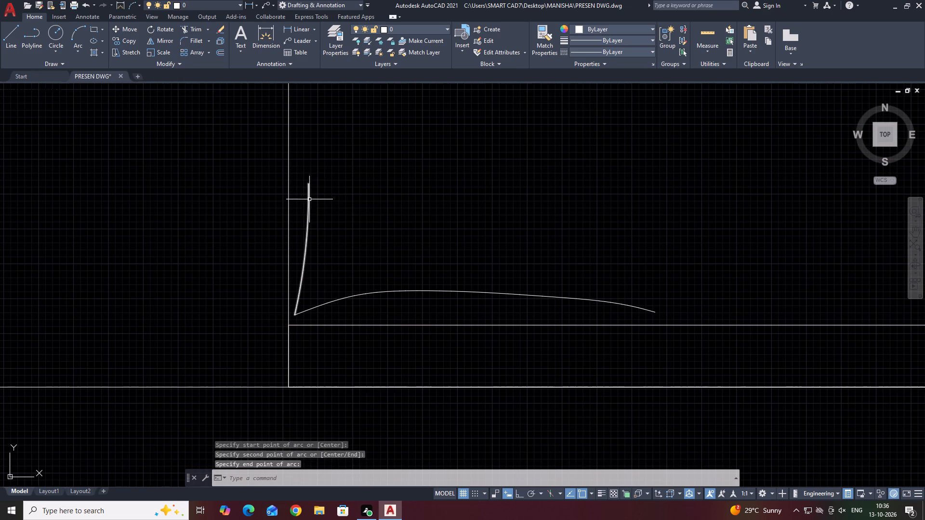
Lengthen the pillow's side arc upward and adjust its midpoint and top end to give it a gentle curve.
click(310, 199)
click(303, 185)
click(311, 182)
click(308, 185)
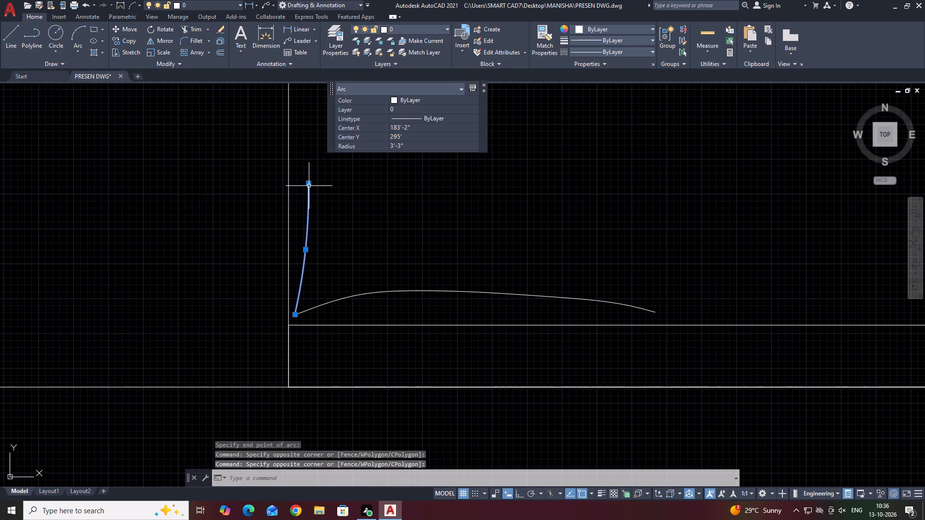
click(310, 184)
click(305, 155)
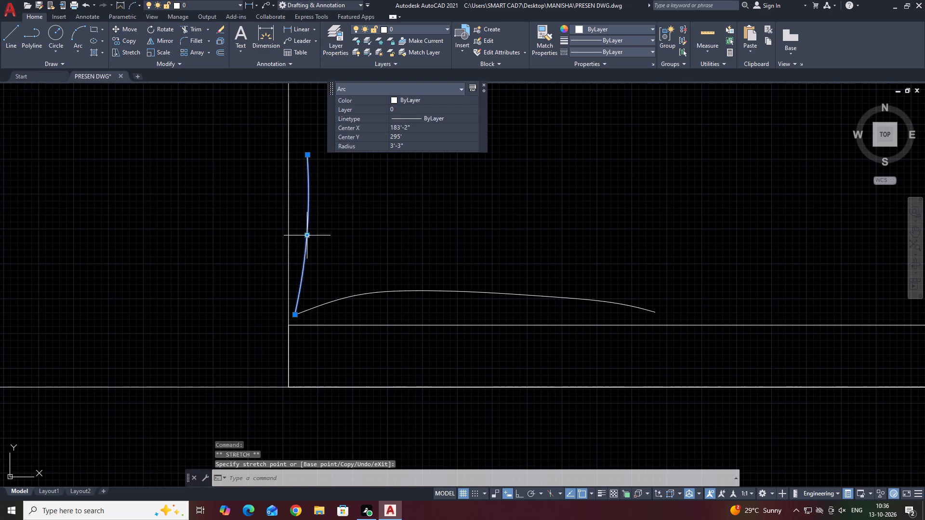
click(308, 235)
click(302, 231)
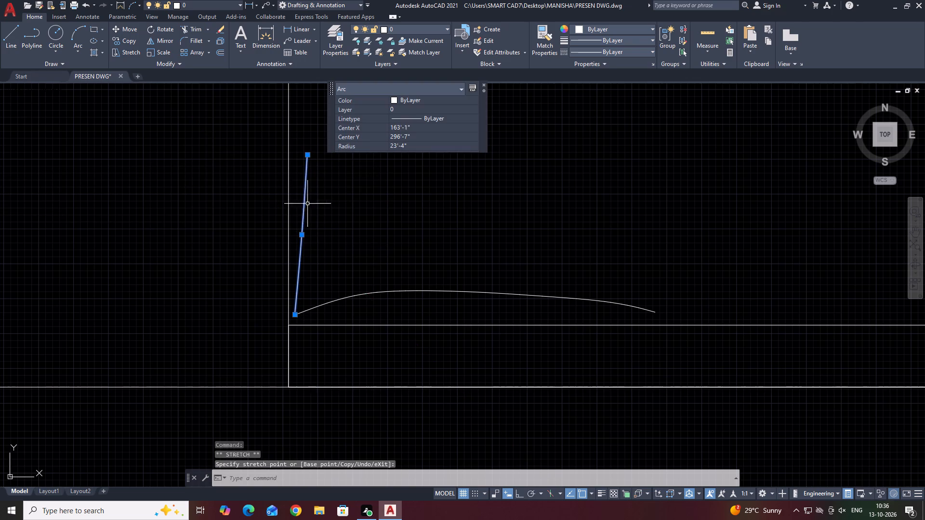
middle_drag(309, 201, 310, 257)
scroll(308, 211, up, 1)
click(308, 210)
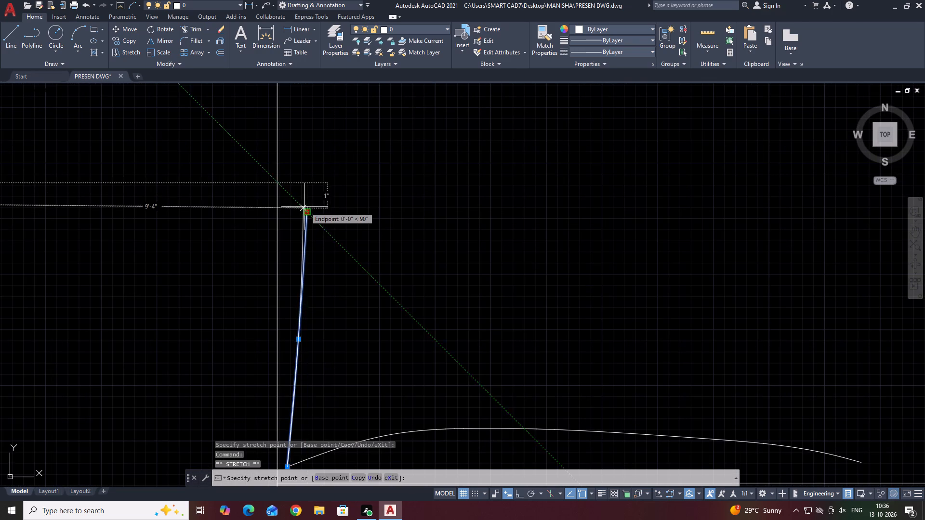
click(298, 205)
middle_drag(309, 306, 313, 227)
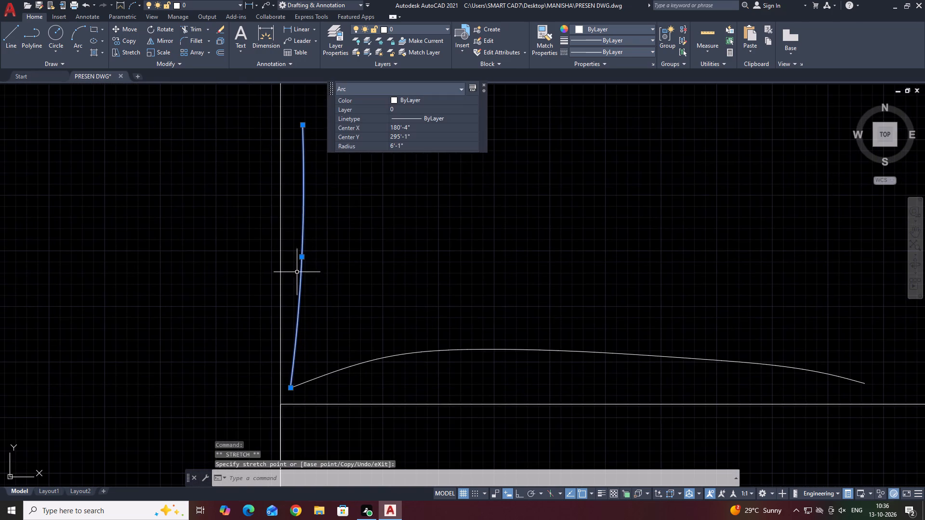
key(Escape)
Copy the pillow's lower-edge spline from its left end to the top end of the side arc as the pillow's upper edge.
scroll(317, 264, down, 4)
middle_drag(444, 257, 445, 274)
scroll(347, 294, up, 3)
click(353, 298)
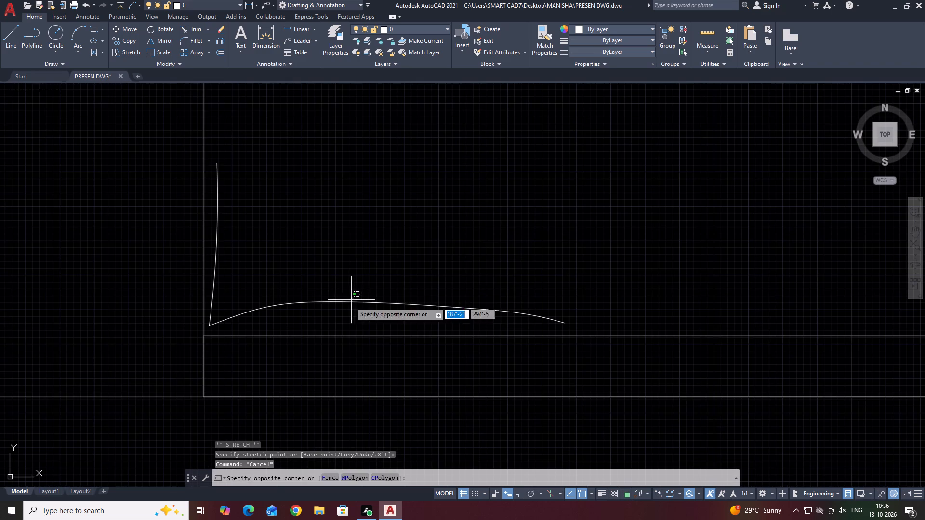
click(340, 321)
middle_drag(374, 317, 362, 349)
key(c)
text(O)
key(space)
drag(195, 361, 197, 356)
drag(202, 191, 204, 196)
key(Escape)
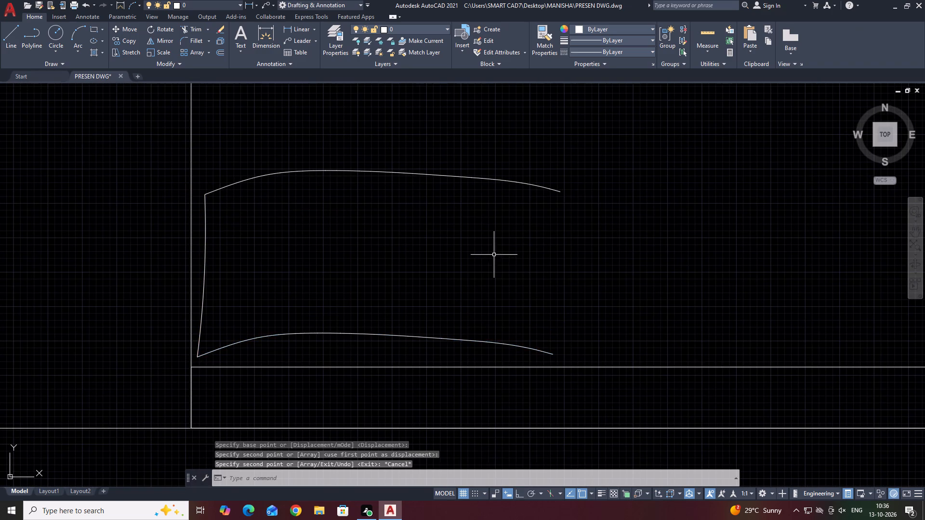
Close the pillow's right side with a three-point arc from the upper spline's end, stretching its lower end to the lower spline's end.
scroll(568, 251, down, 3)
scroll(497, 260, up, 2)
middle_drag(468, 259, 412, 277)
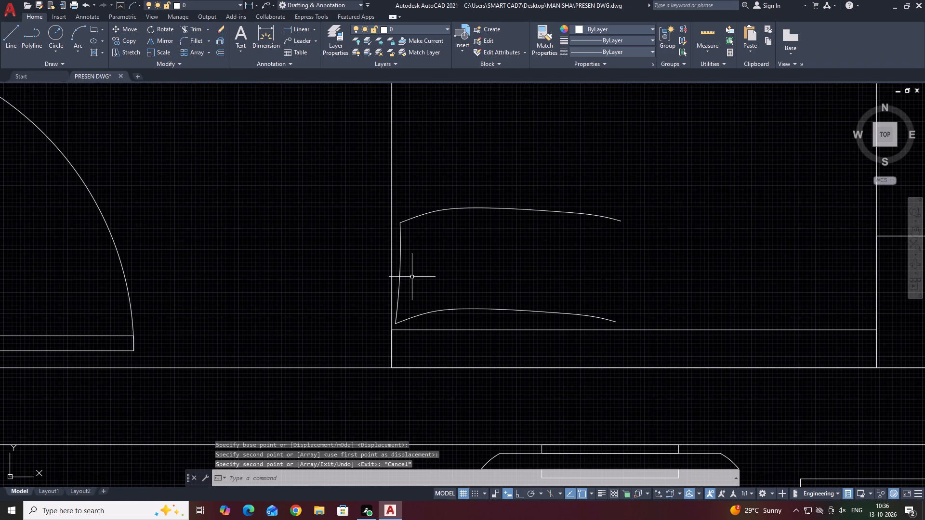
key(a)
key(space)
click(622, 221)
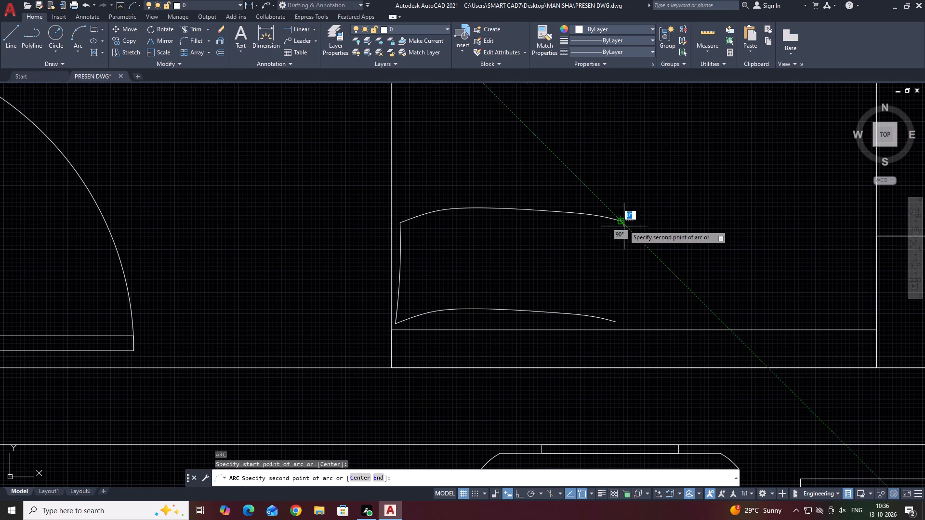
click(626, 257)
click(617, 296)
click(617, 297)
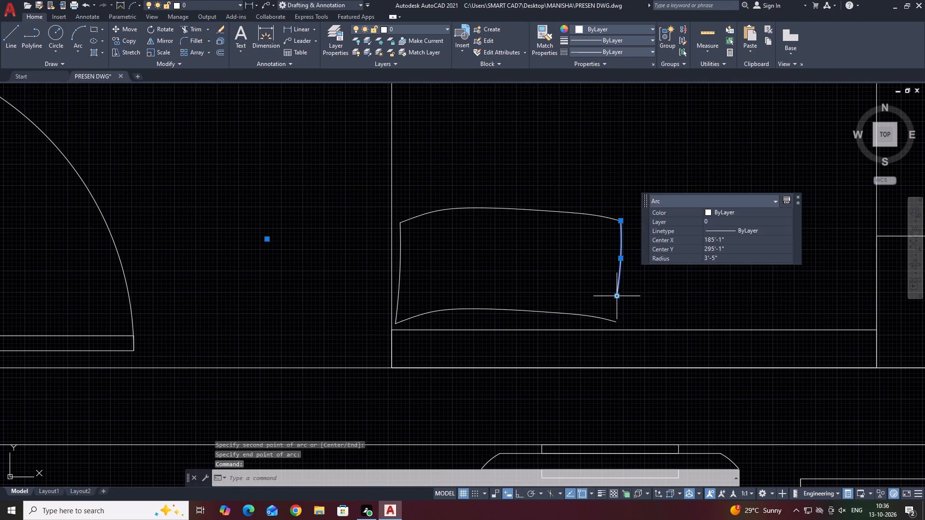
click(617, 296)
click(616, 297)
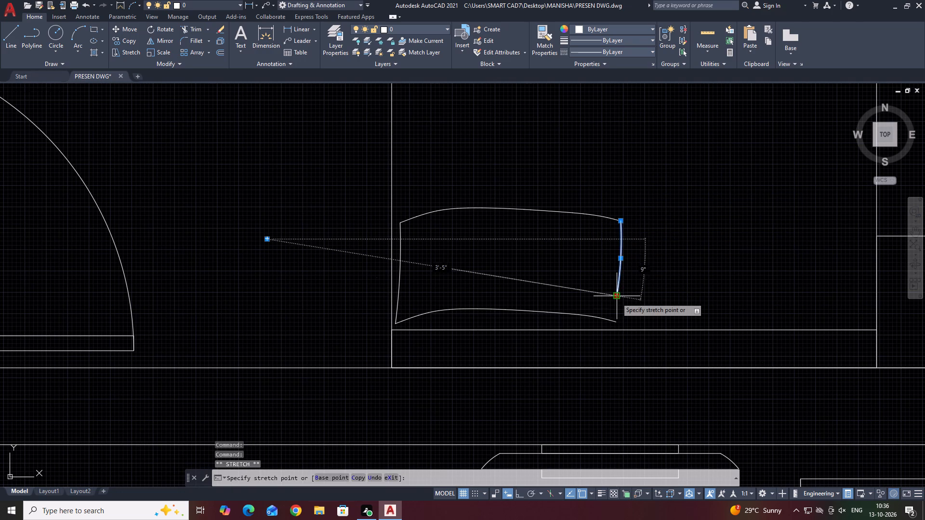
click(615, 326)
key(Escape)
Mirror the complete pillow about the bed's vertical centreline, keeping the original.
middle_drag(633, 329, 558, 306)
scroll(547, 287, down, 2)
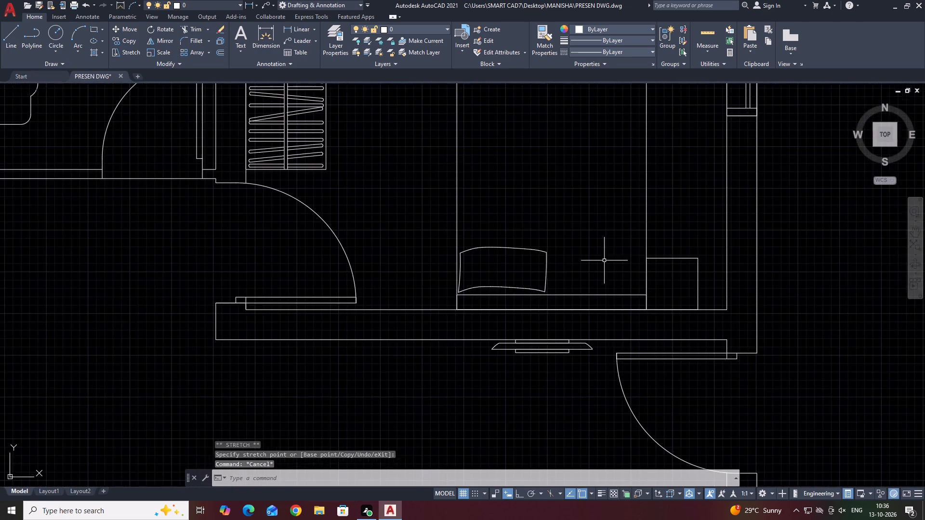
middle_drag(591, 250, 530, 235)
scroll(484, 257, up, 3)
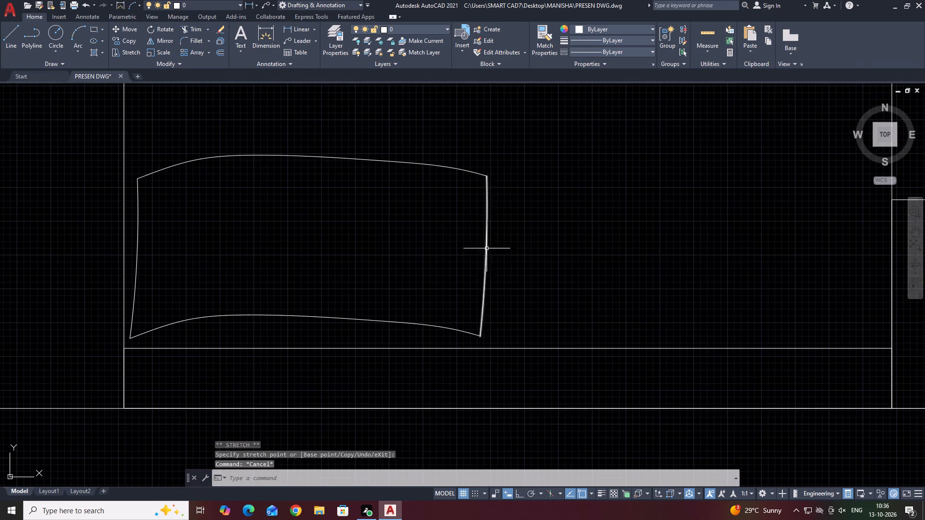
click(518, 156)
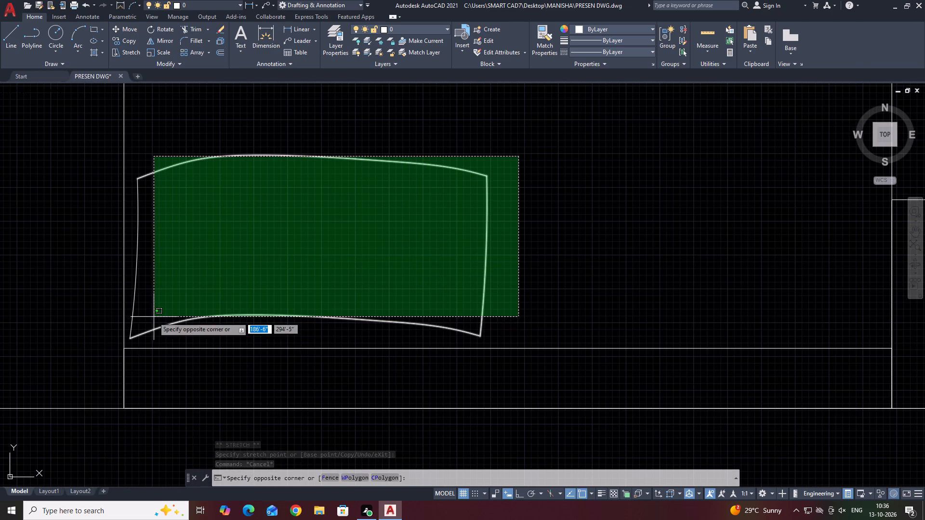
click(133, 322)
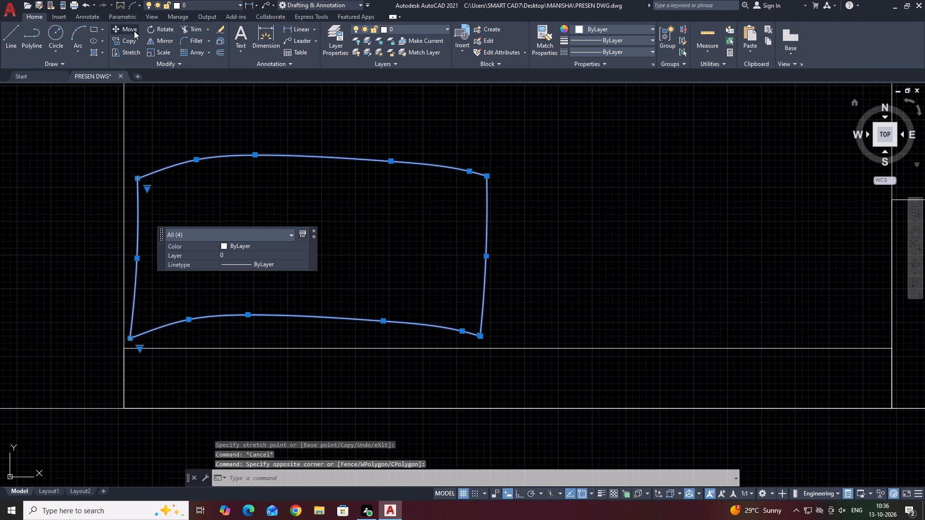
drag(159, 40, 157, 48)
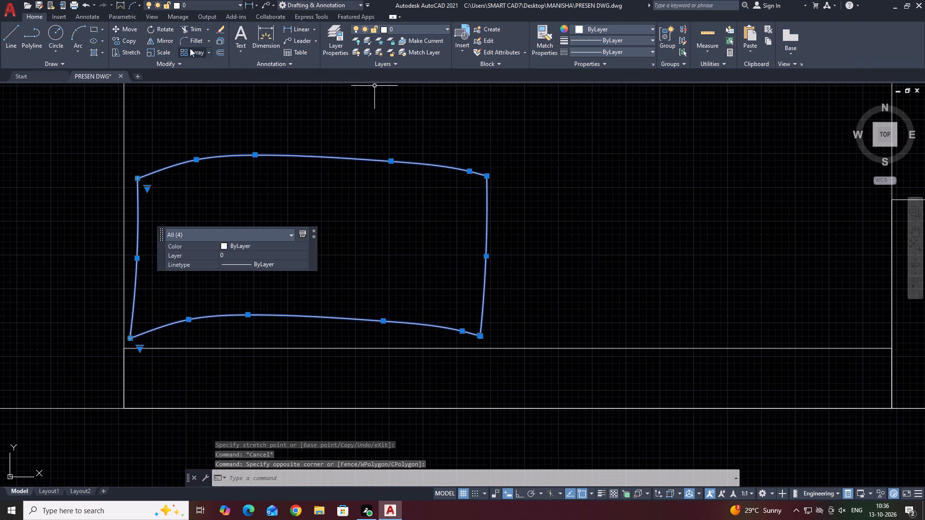
drag(168, 40, 173, 51)
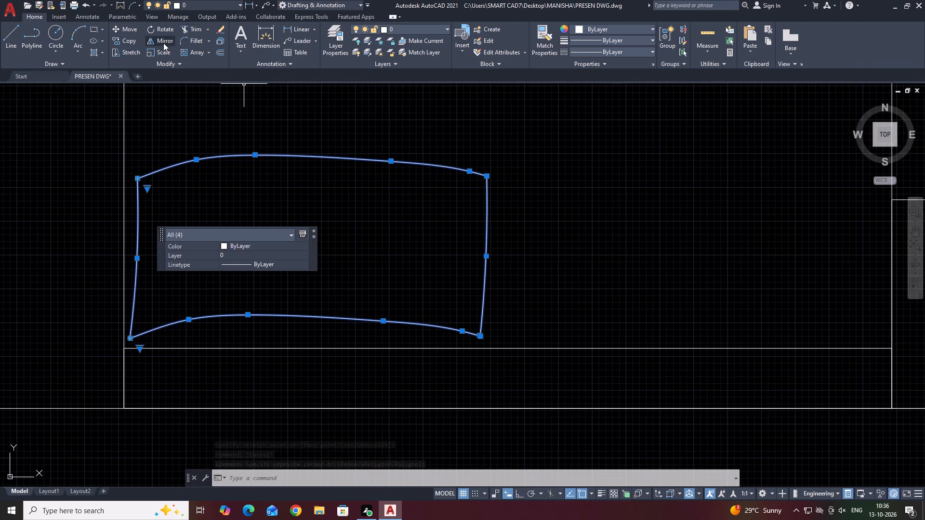
click(163, 43)
click(506, 349)
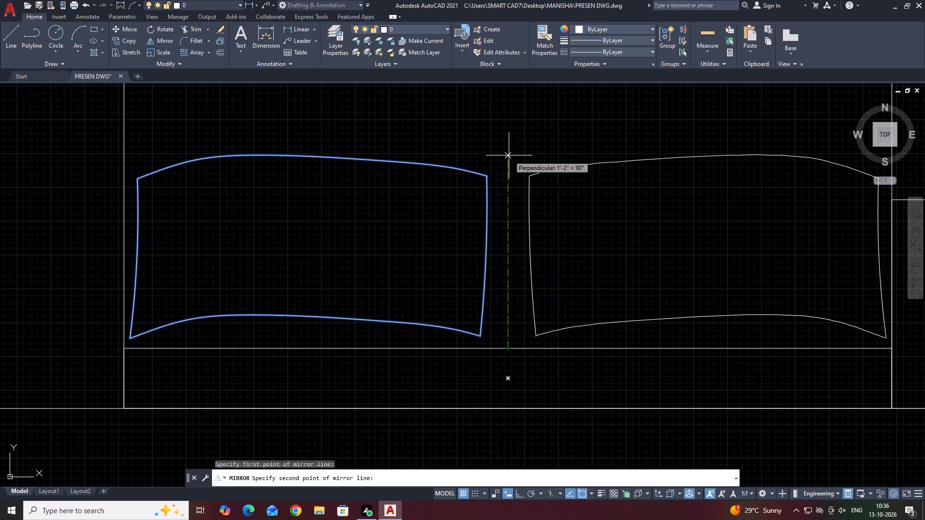
click(509, 156)
click(519, 190)
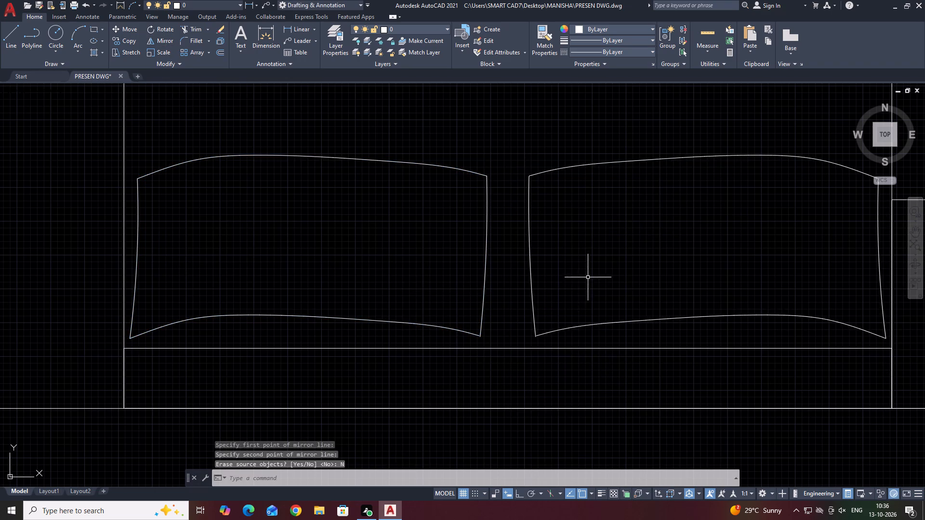
Copy both pillows a short distance away from the headboard so that the copies partly overlap the originals.
scroll(588, 277, down, 2)
middle_drag(629, 266, 557, 274)
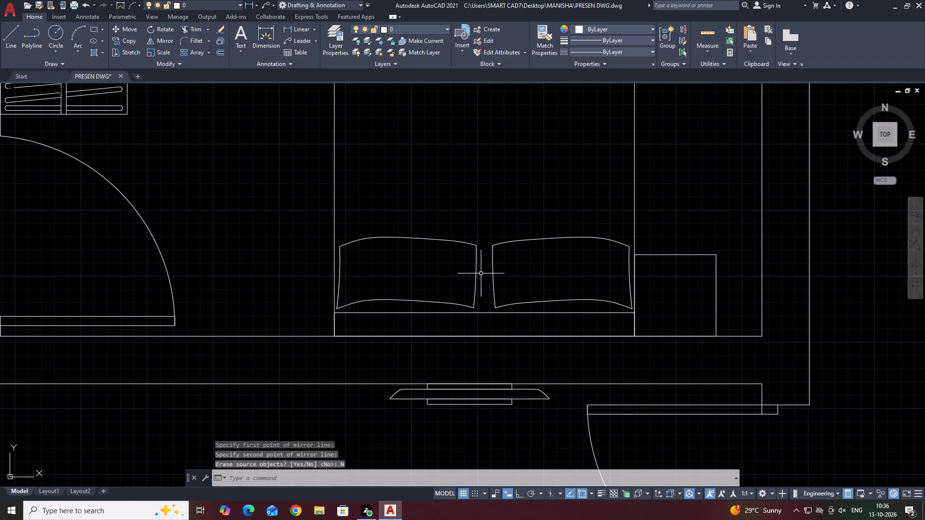
click(521, 247)
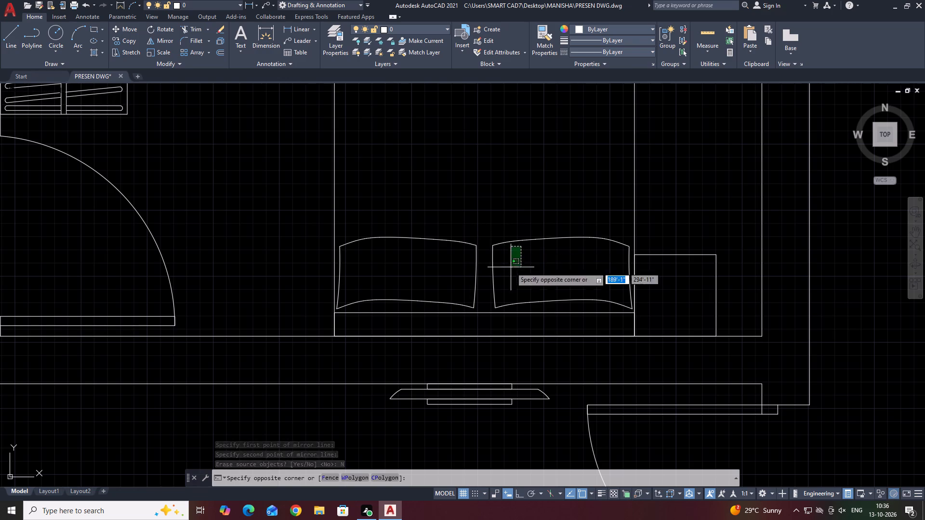
click(511, 267)
drag(290, 224, 323, 241)
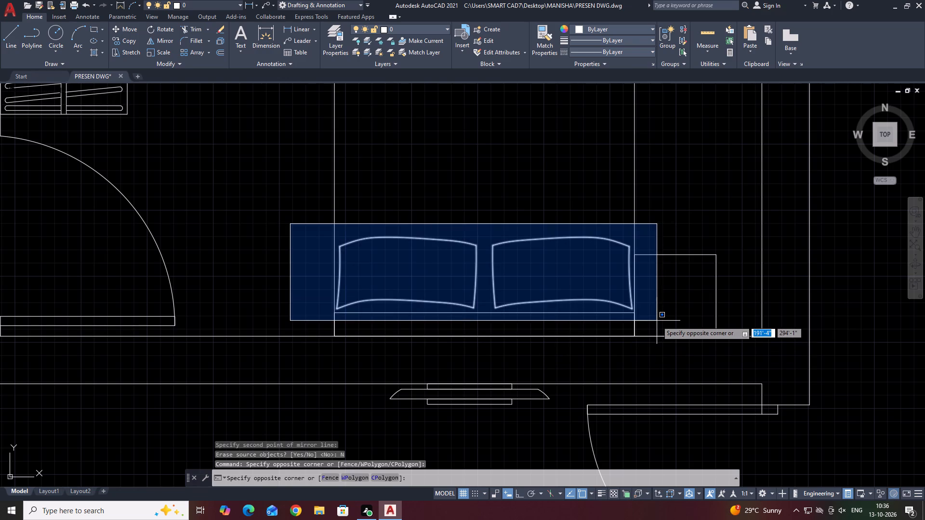
click(655, 314)
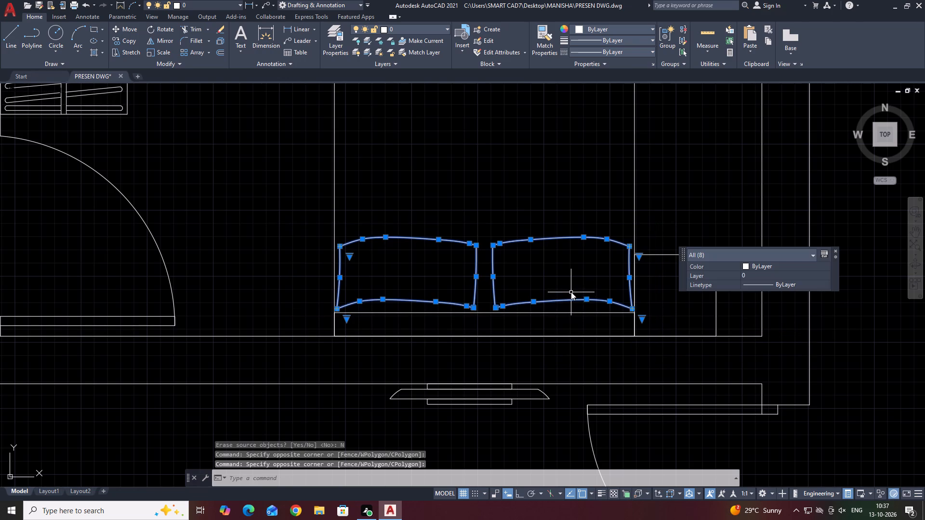
key(c)
text(O)
key(space)
click(588, 286)
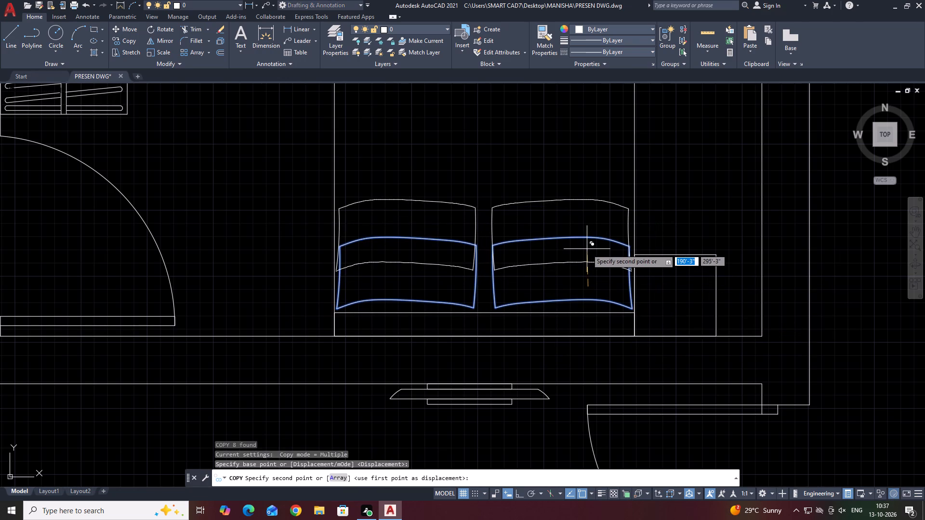
click(586, 247)
key(space)
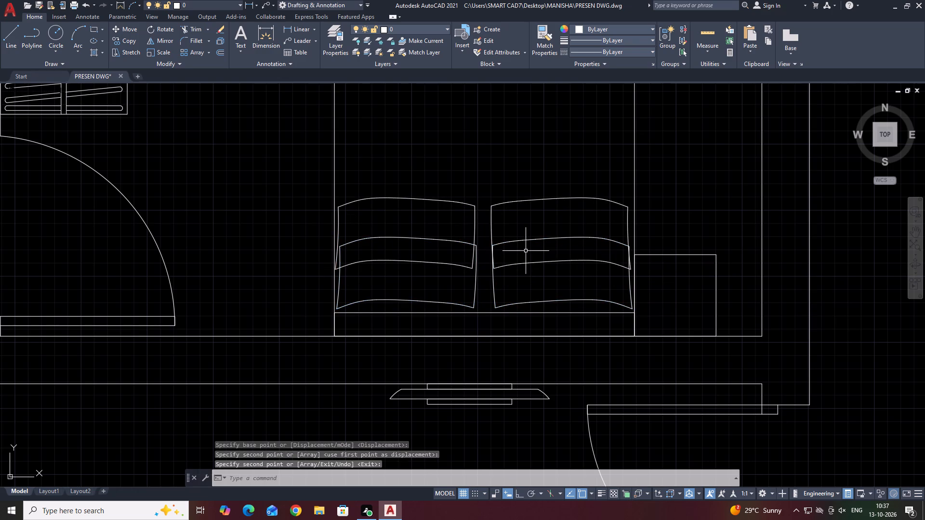
Trim the upper-edge splines of the two headboard-side pillows where the copied pillows cover them.
middle_drag(541, 252, 578, 249)
key(t)
text(R)
key(space)
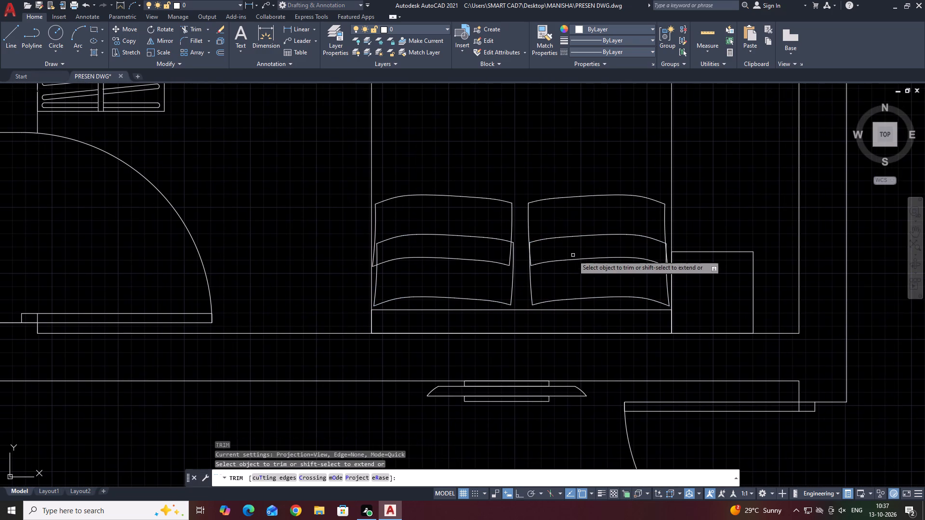
click(482, 239)
click(483, 234)
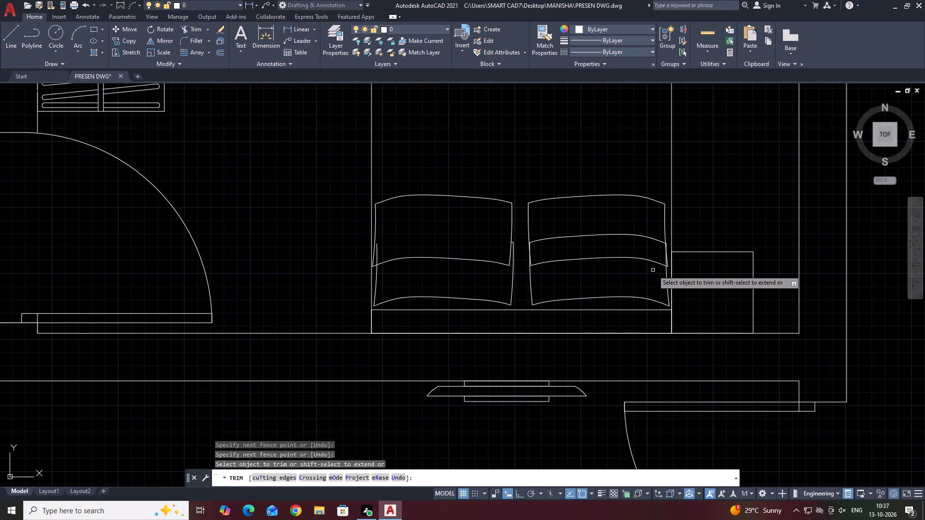
click(632, 244)
click(634, 224)
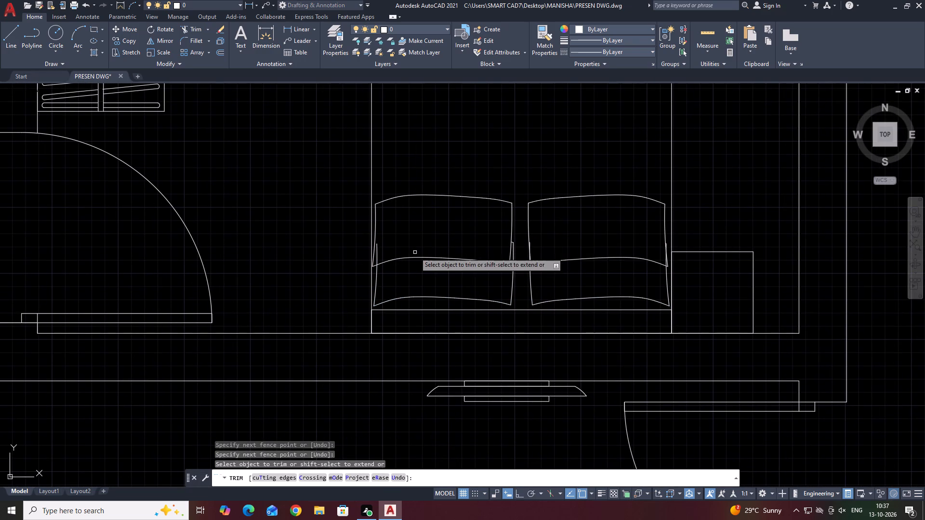
Trim overlapping side-arc pieces of the headboard-side pillows at the left pillow's outer side and both sides of the right pillow.
scroll(377, 255, up, 3)
click(371, 243)
scroll(456, 247, down, 5)
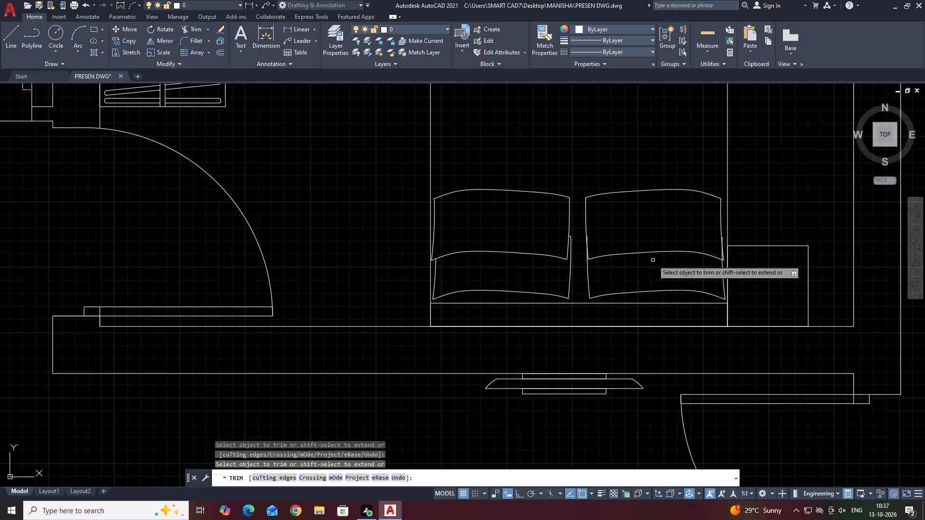
scroll(570, 239, up, 3)
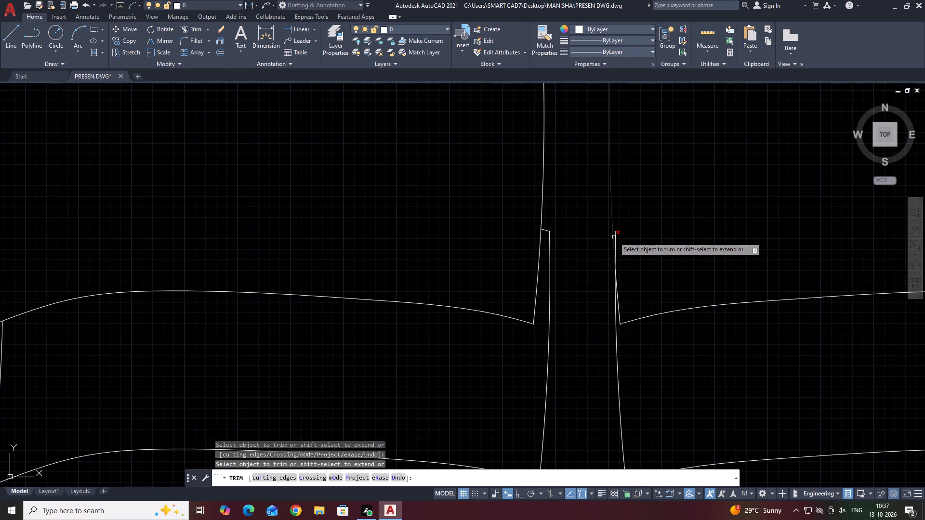
click(615, 238)
scroll(538, 305, down, 5)
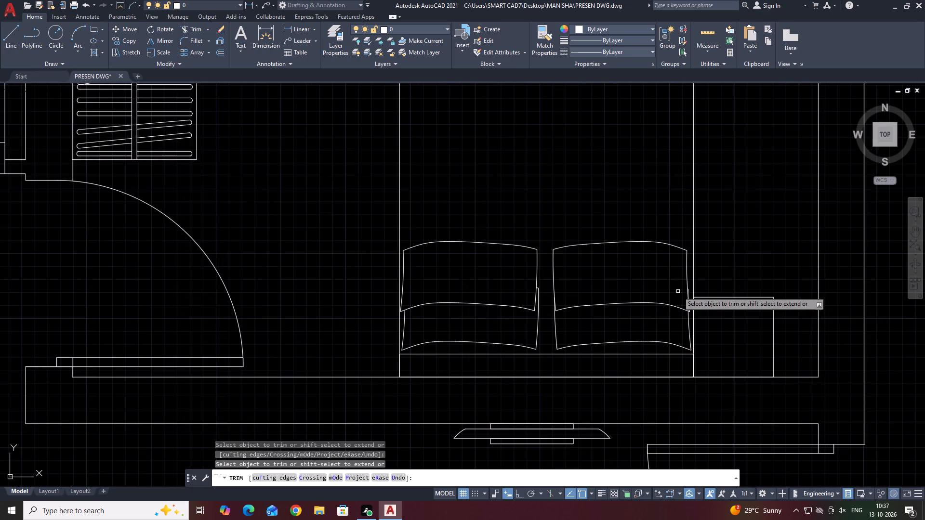
scroll(675, 291, up, 3)
scroll(722, 299, up, 3)
scroll(702, 245, down, 5)
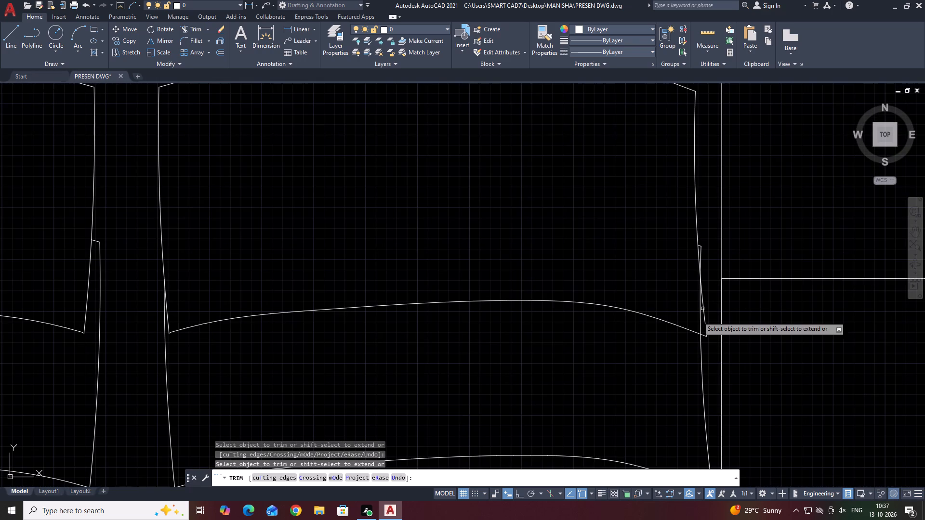
click(701, 320)
key(Escape)
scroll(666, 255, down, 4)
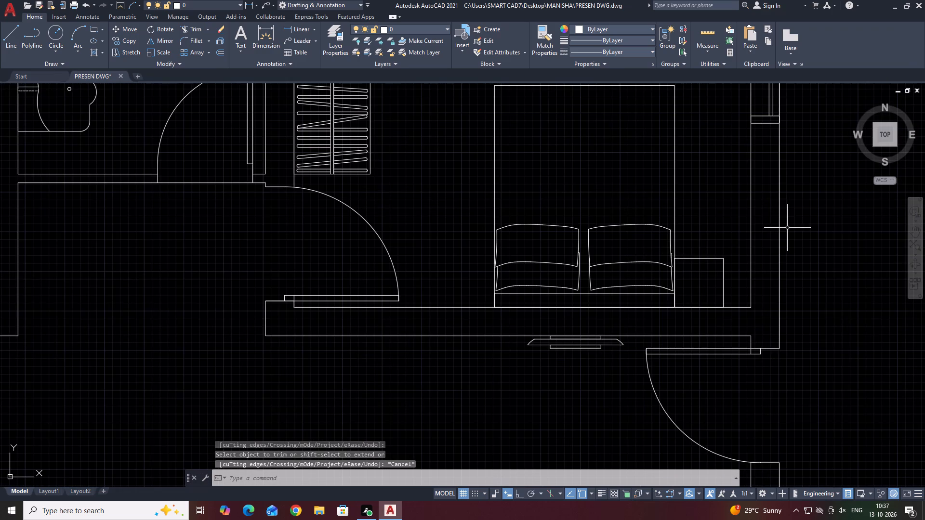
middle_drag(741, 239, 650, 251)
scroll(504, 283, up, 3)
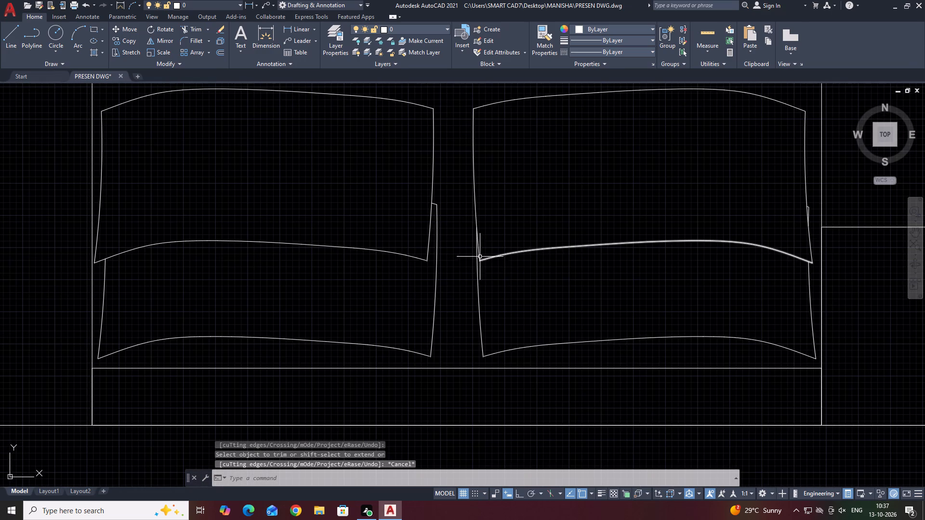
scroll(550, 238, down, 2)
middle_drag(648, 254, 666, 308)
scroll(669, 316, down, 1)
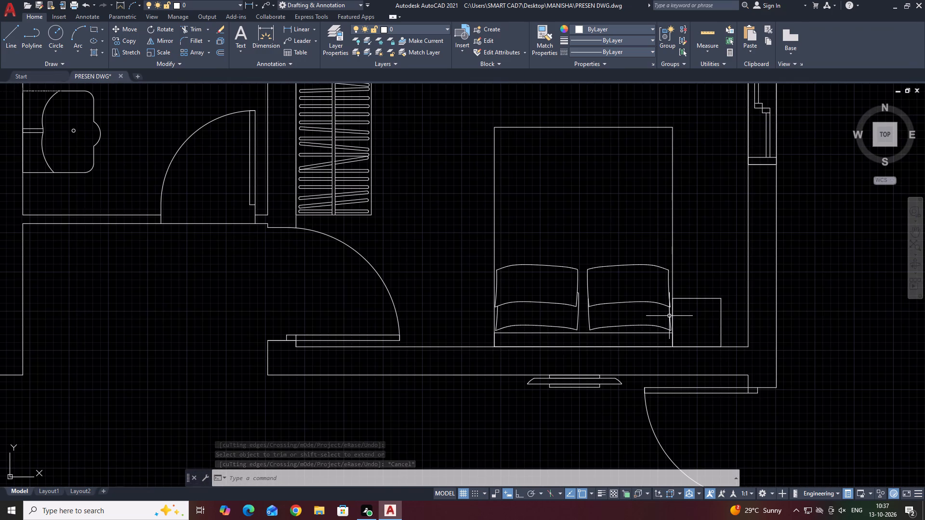
Draw a wavy spline about 6' long across the bed, just beyond the pillows, overhanging both bed sides.
middle_drag(668, 316, 677, 339)
middle_drag(537, 300, 549, 308)
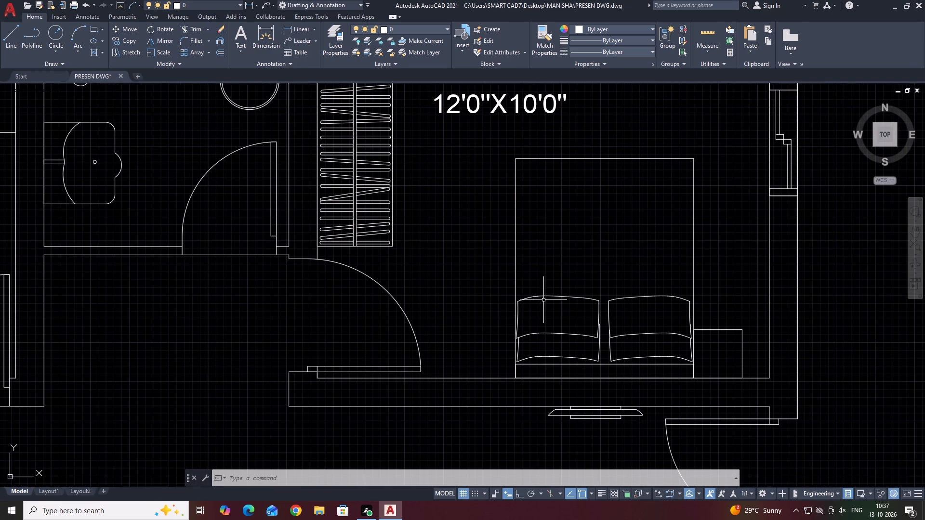
key(s)
key(p)
key(l)
key(space)
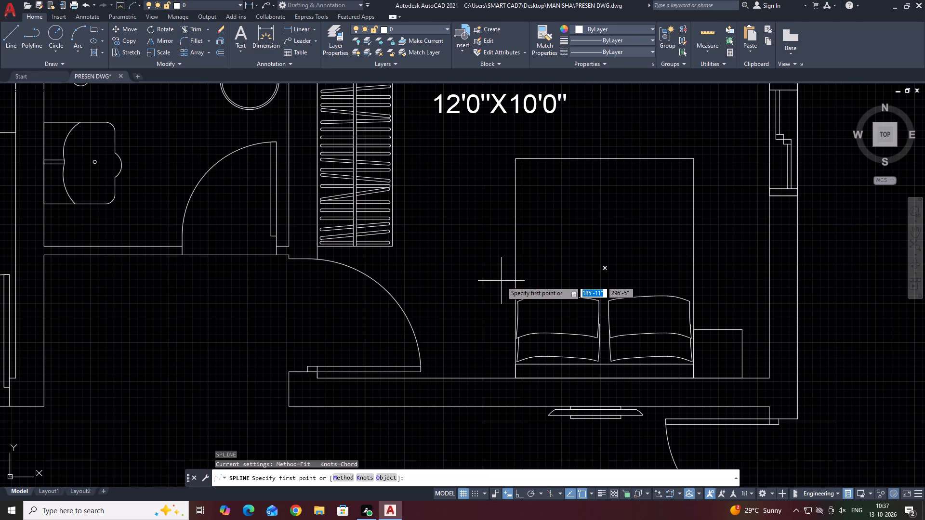
scroll(500, 280, up, 1)
click(487, 257)
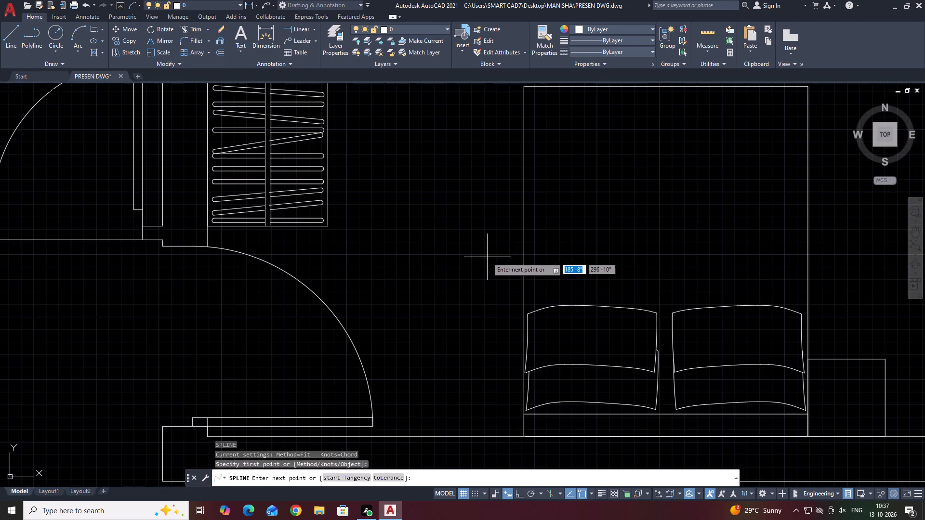
click(530, 255)
click(548, 251)
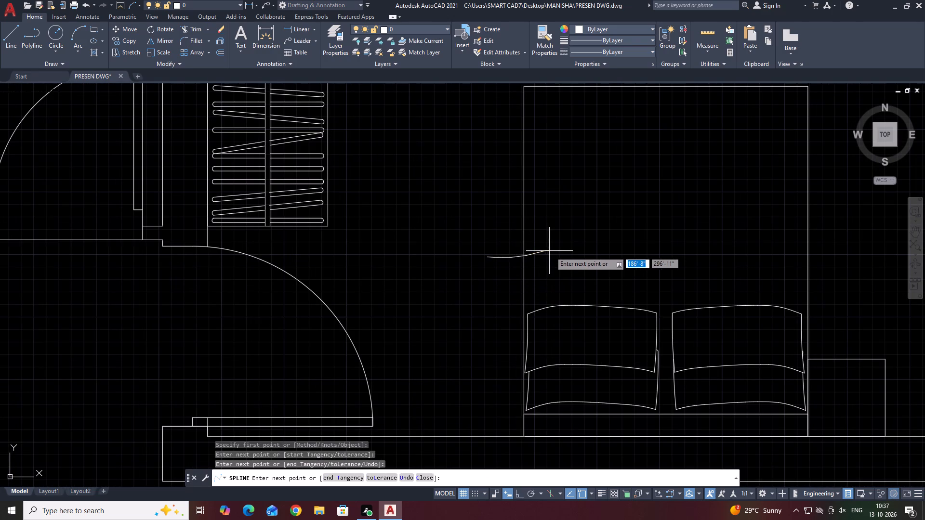
click(579, 256)
click(600, 256)
click(625, 256)
click(655, 257)
click(668, 265)
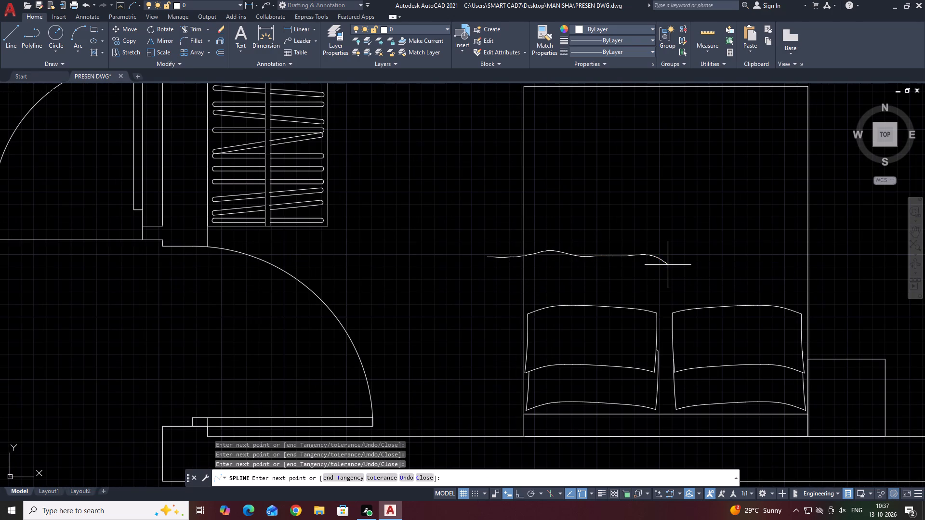
click(694, 262)
click(722, 257)
click(737, 253)
click(754, 258)
click(789, 260)
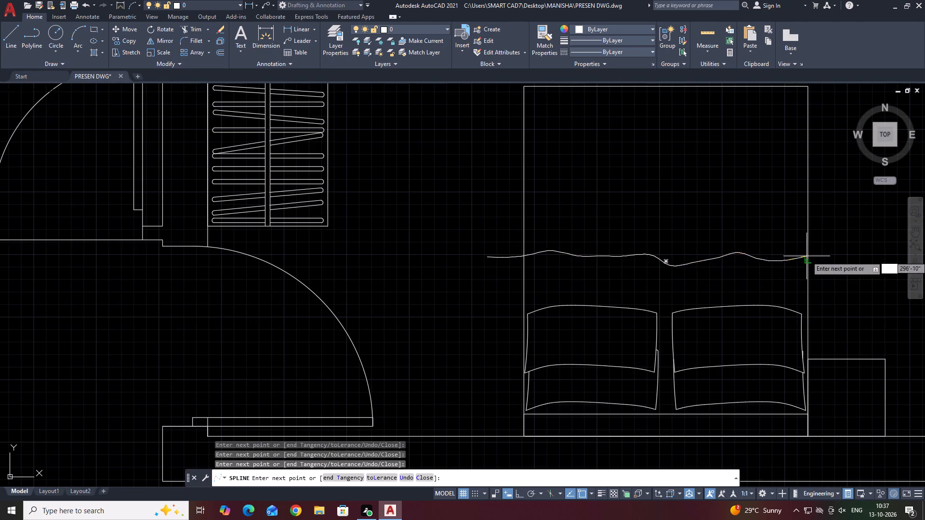
middle_drag(812, 251, 722, 240)
click(723, 239)
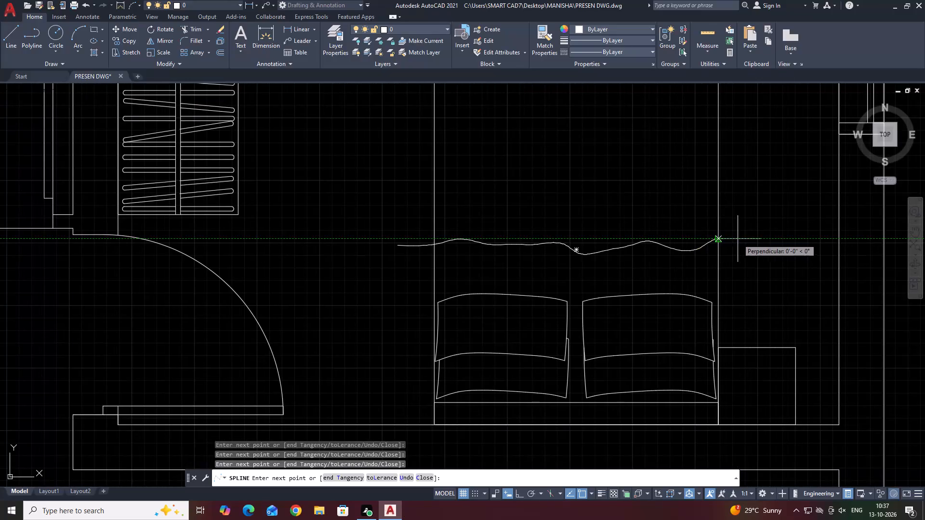
click(749, 248)
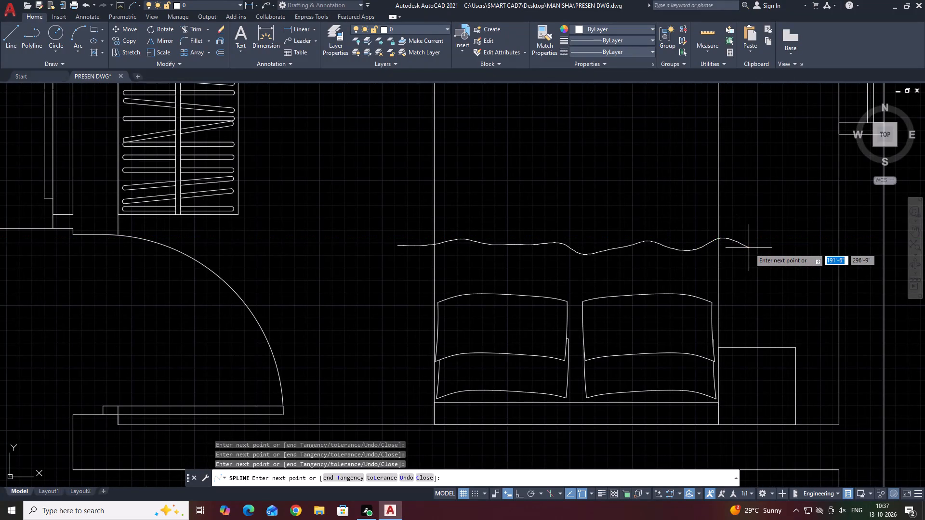
click(758, 245)
key(space)
Stretch the wavy spline's second-to-last fit point, beyond the bed's right side, slightly inward and up to reshape the end wave.
scroll(753, 252, up, 3)
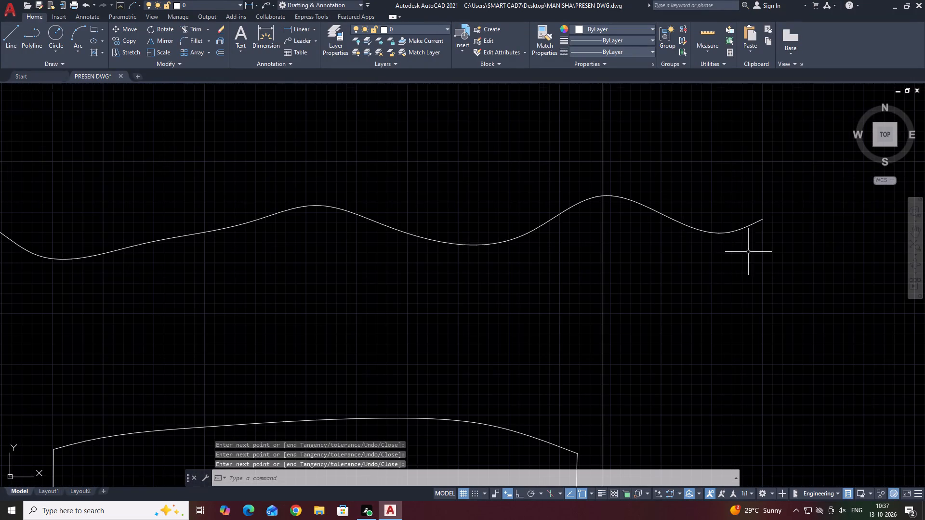
click(744, 251)
click(710, 232)
click(726, 234)
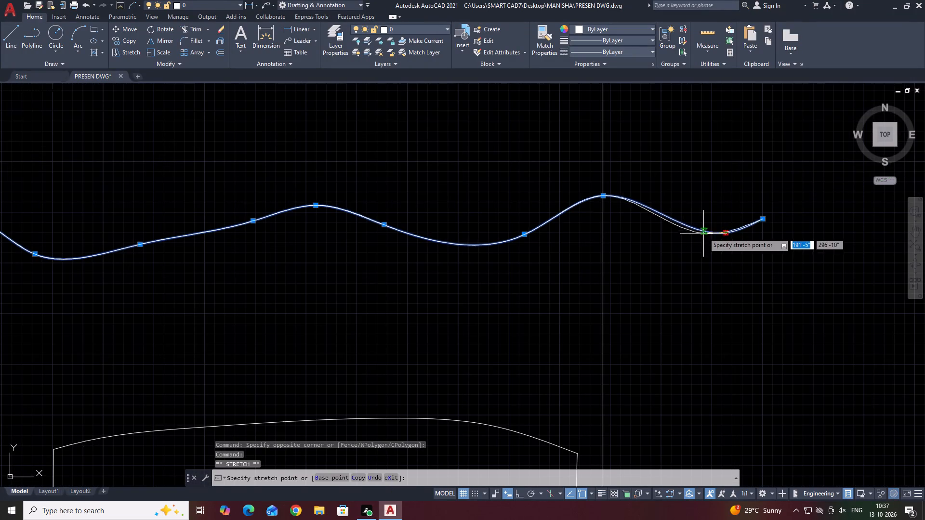
click(703, 223)
key(space)
scroll(579, 230, down, 4)
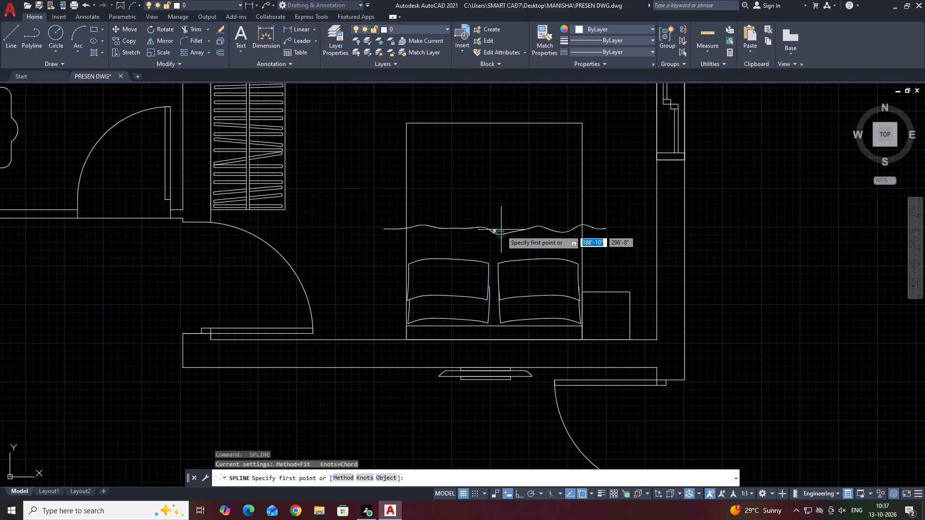
scroll(501, 230, up, 2)
key(Escape)
Move three fit points of the wavy spline to flatten its central dip and shift the dip near the bed's right side inward.
click(500, 241)
click(484, 239)
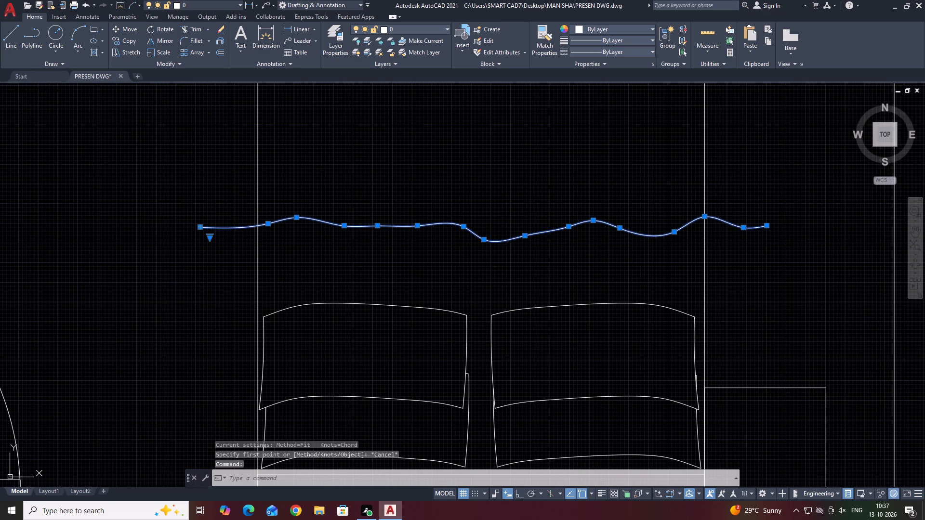
click(501, 227)
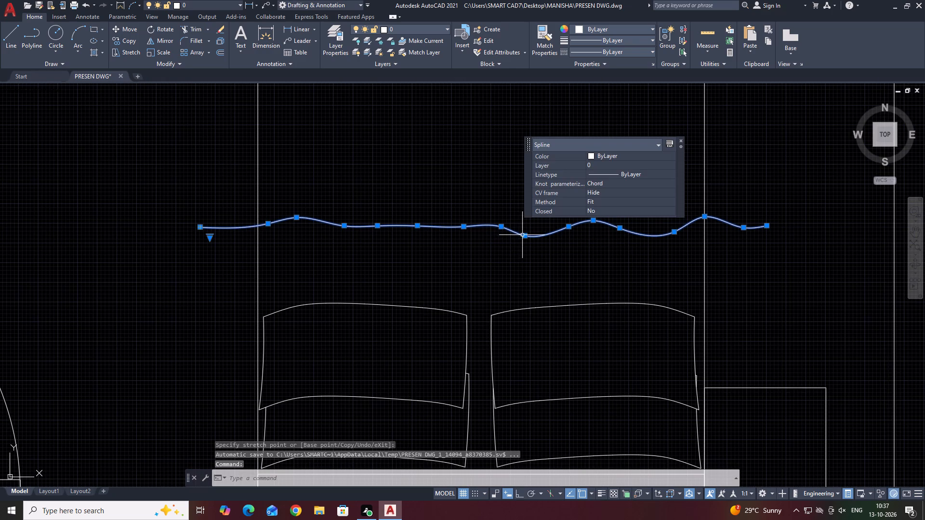
click(523, 236)
click(526, 229)
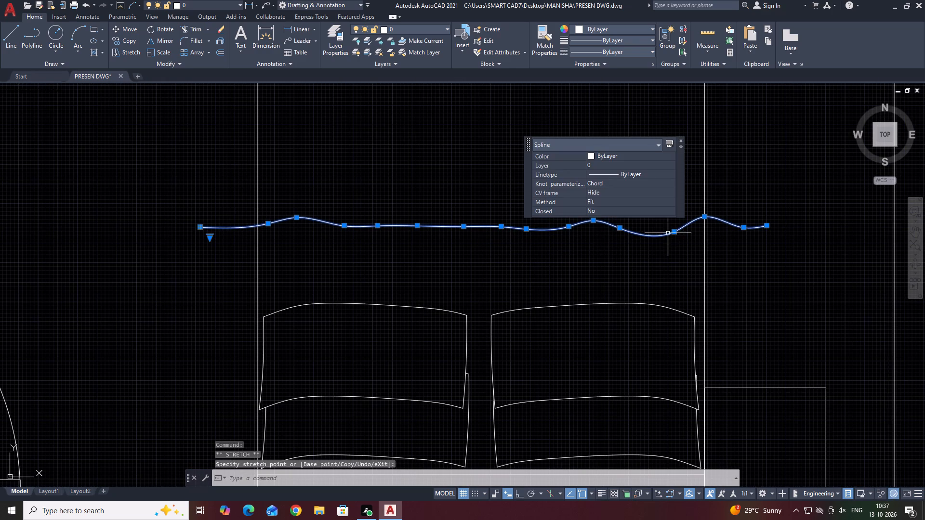
click(674, 233)
click(653, 233)
key(Escape)
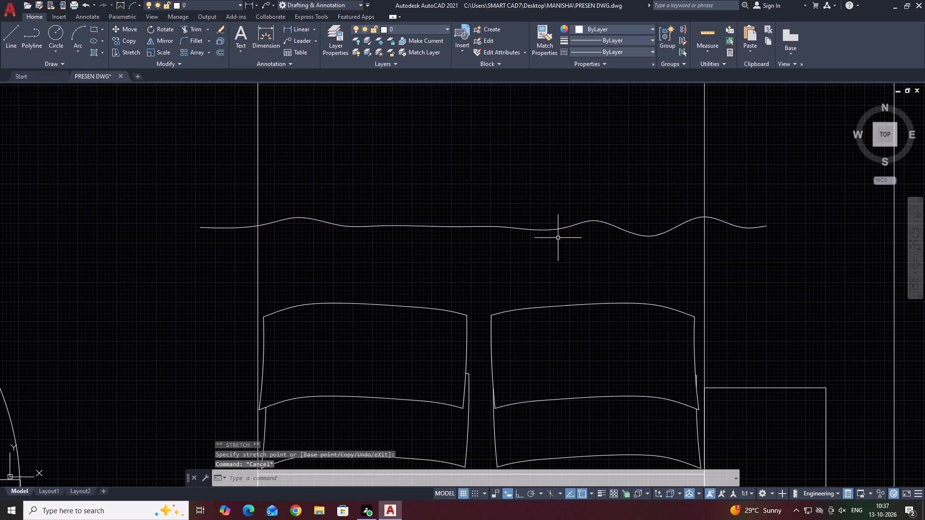
Draw a slightly bowed three-point arc about 10" tall upward from the wavy spline's left end, away from the pillows.
scroll(570, 236, down, 2)
middle_drag(513, 228, 527, 280)
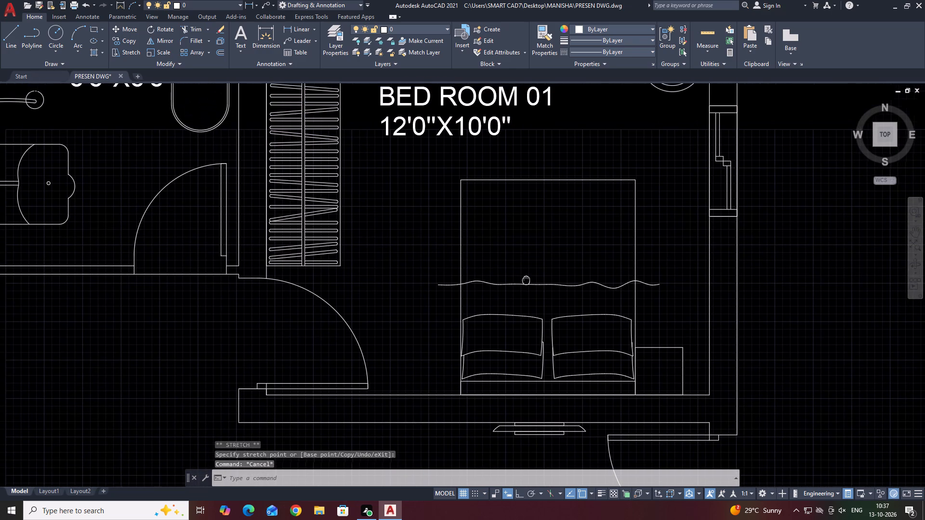
key(a)
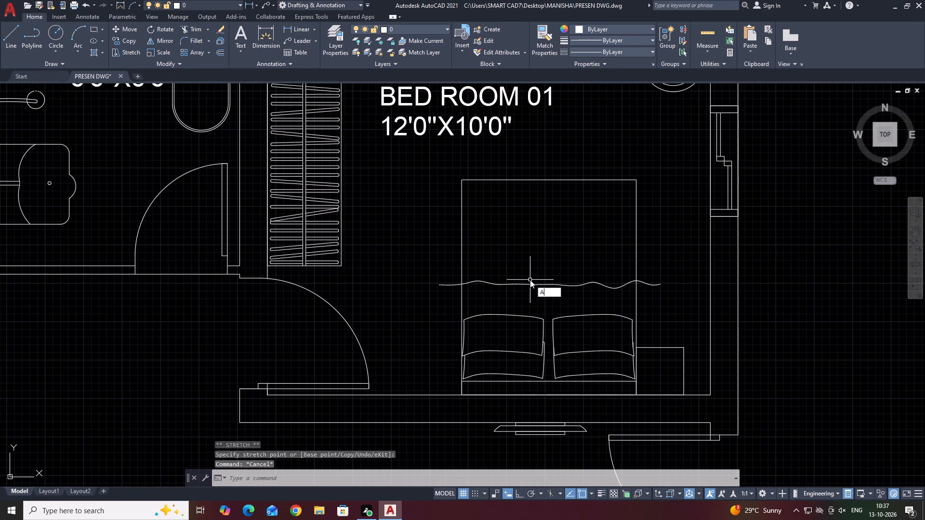
key(space)
scroll(443, 286, up, 2)
click(428, 285)
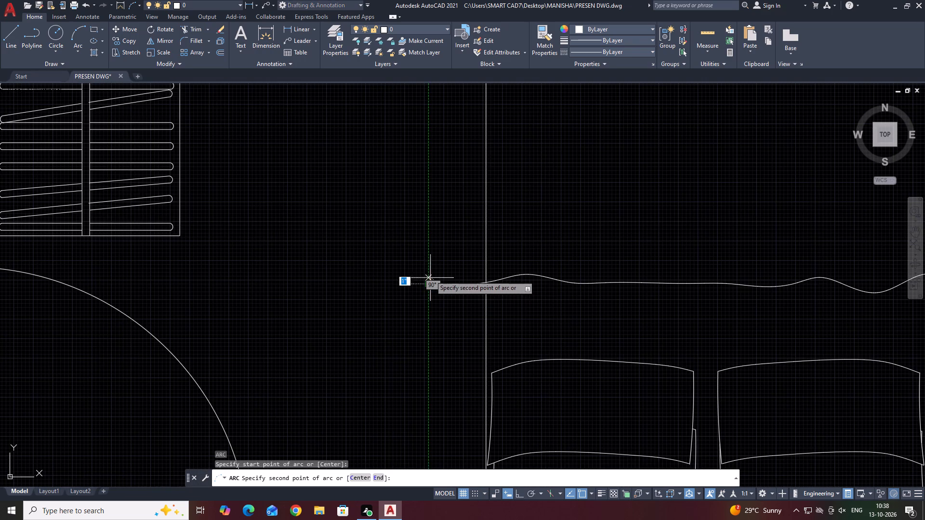
click(429, 240)
click(434, 208)
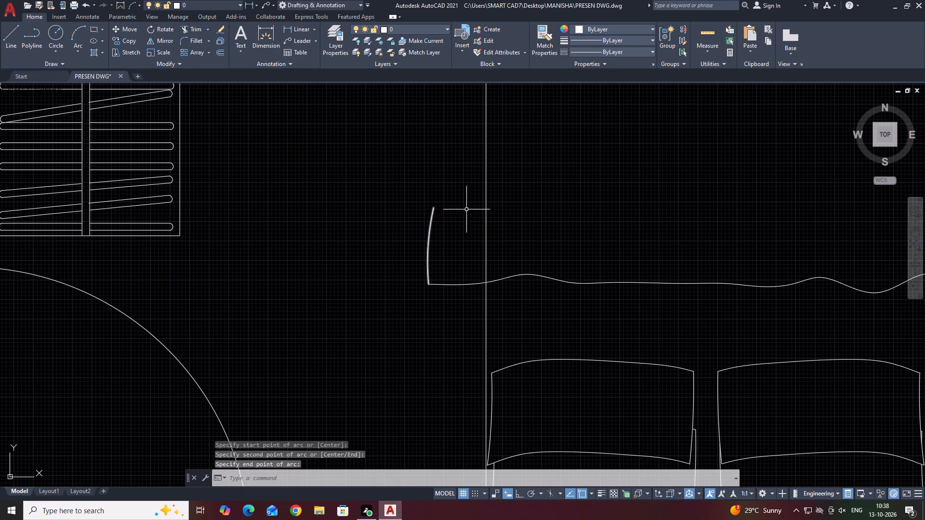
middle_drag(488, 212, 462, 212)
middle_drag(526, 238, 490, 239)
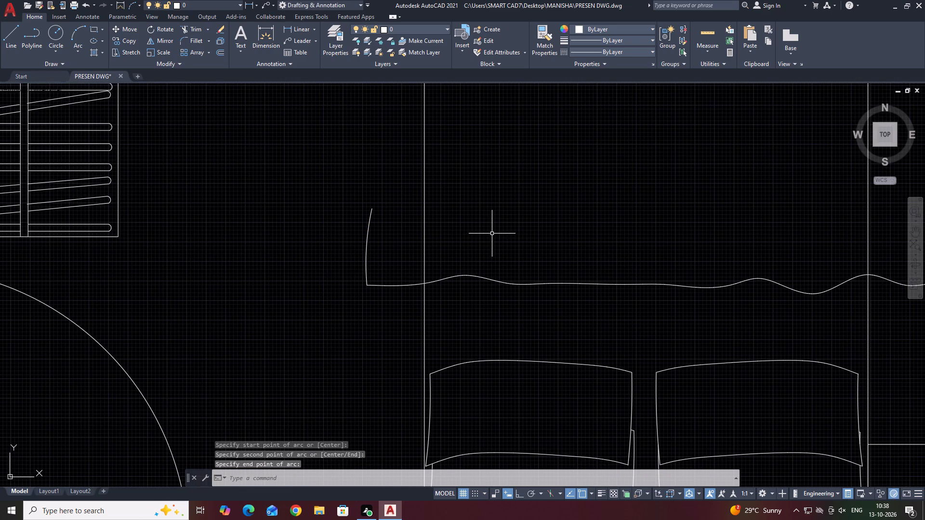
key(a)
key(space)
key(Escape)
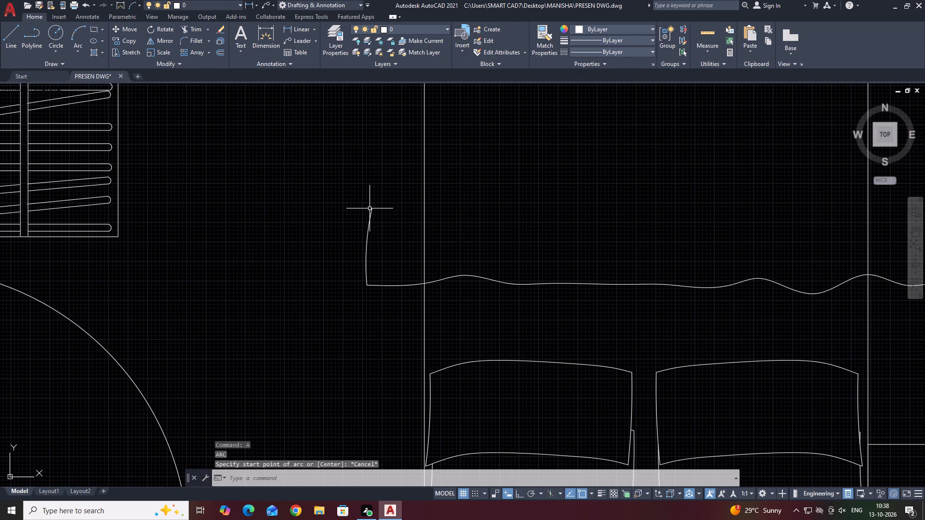
Draw a second wavy spline about 6' long across the bed, from the left arc's upper end to beyond the bed's right side.
key(s)
key(p)
text(L)
key(space)
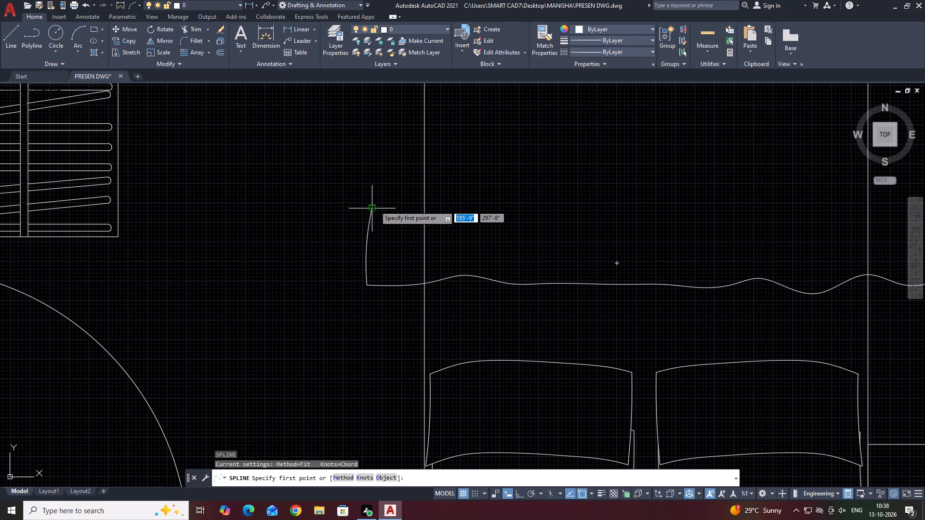
click(374, 208)
click(414, 192)
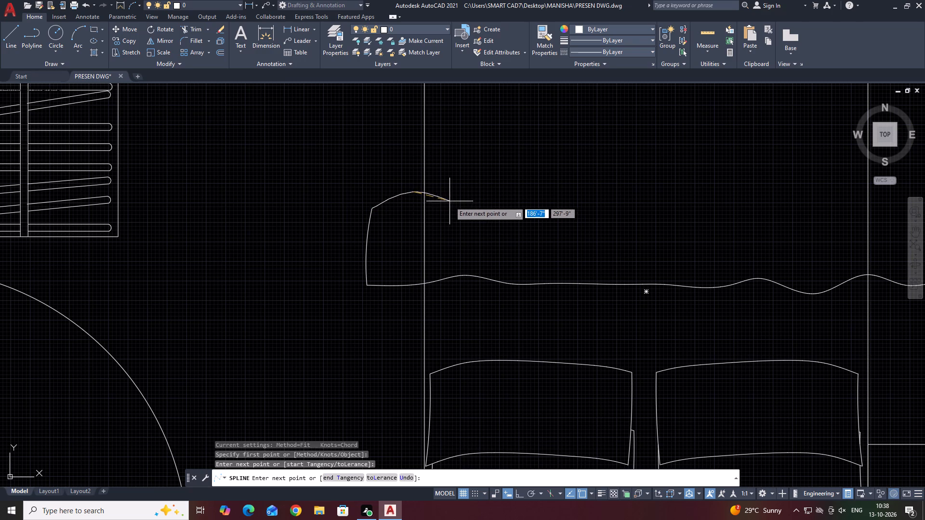
click(448, 203)
click(484, 194)
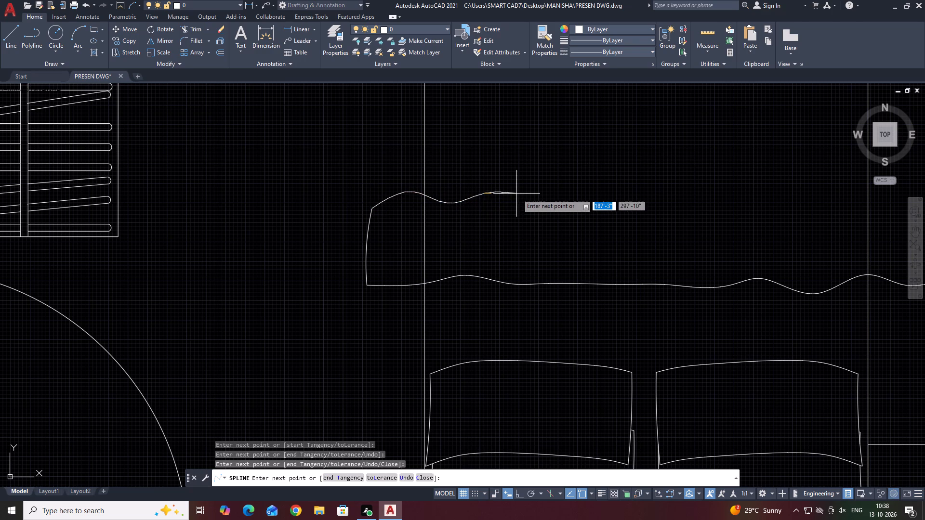
click(529, 209)
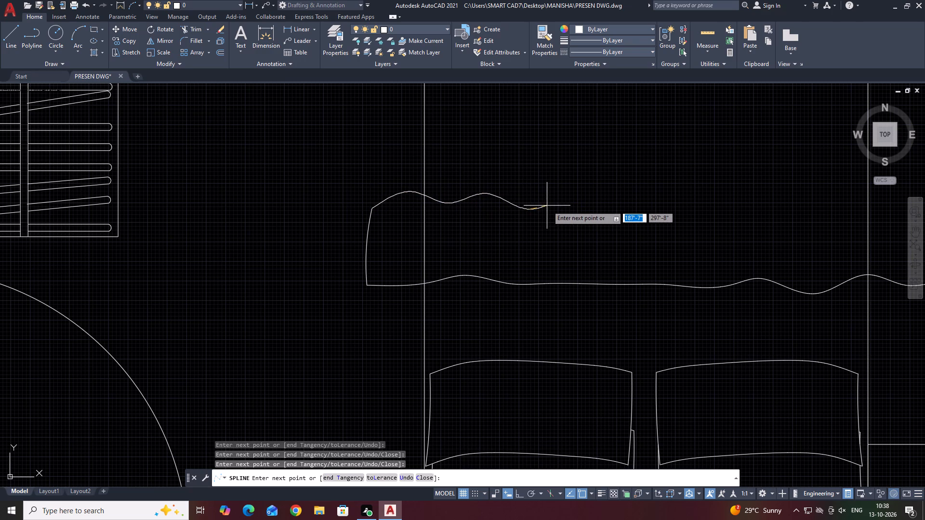
click(558, 201)
click(607, 207)
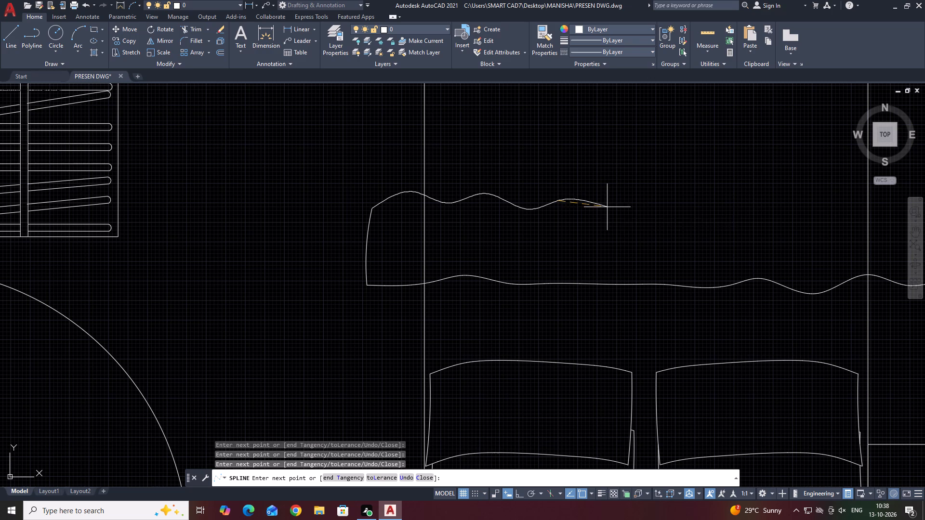
click(644, 196)
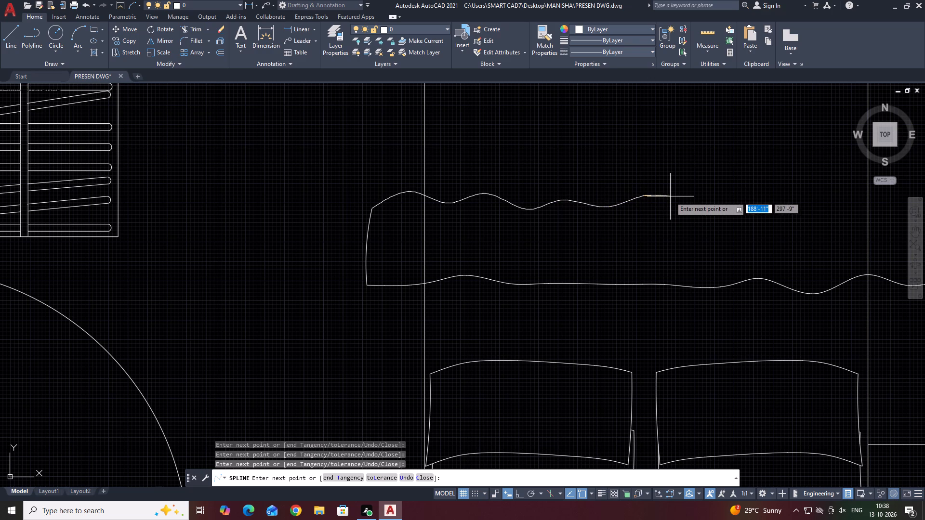
click(701, 221)
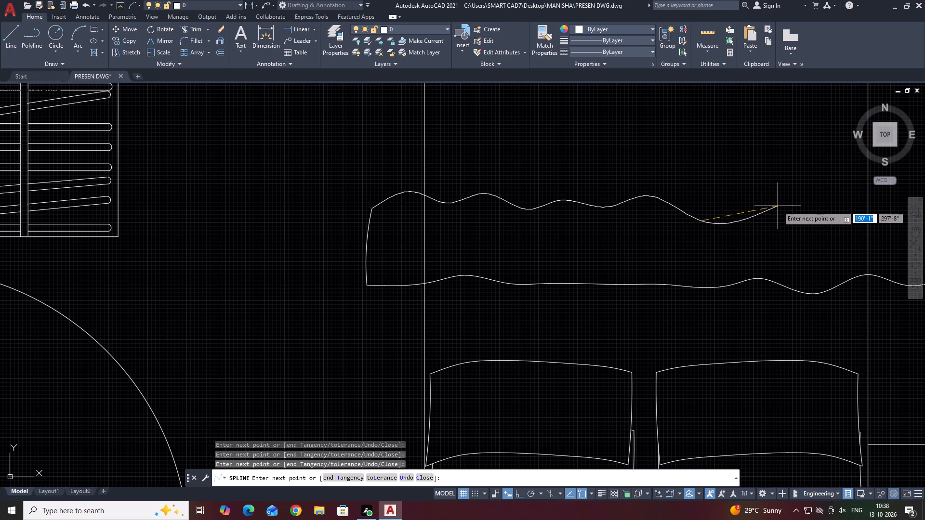
key(ctrl+z)
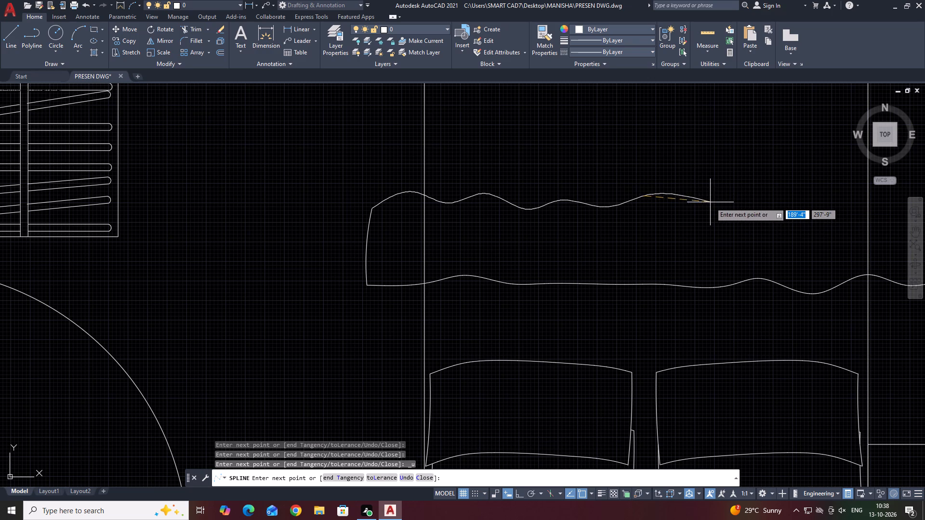
click(701, 202)
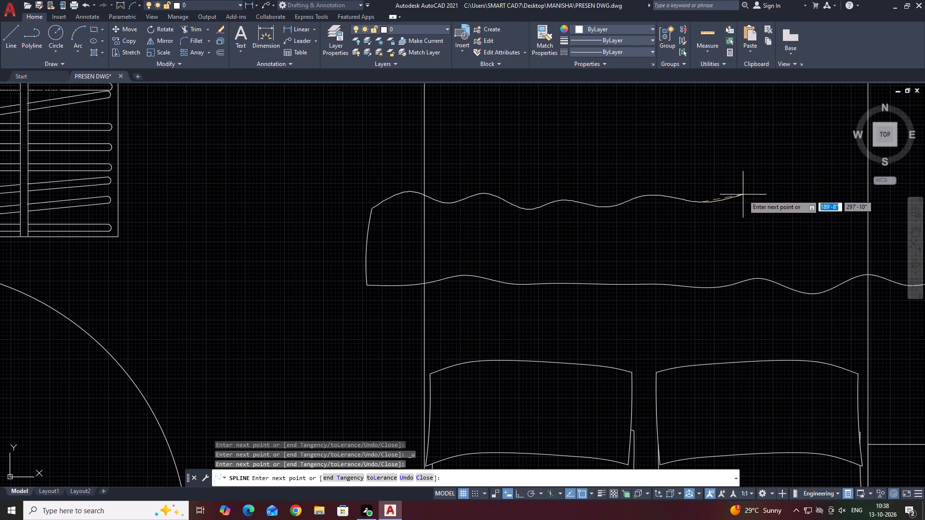
click(751, 194)
middle_drag(775, 199, 652, 211)
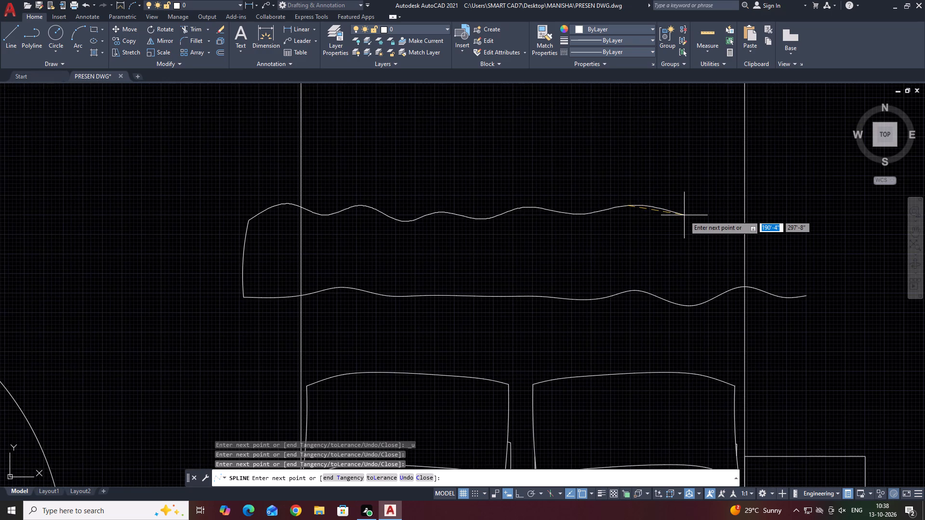
click(684, 215)
click(709, 206)
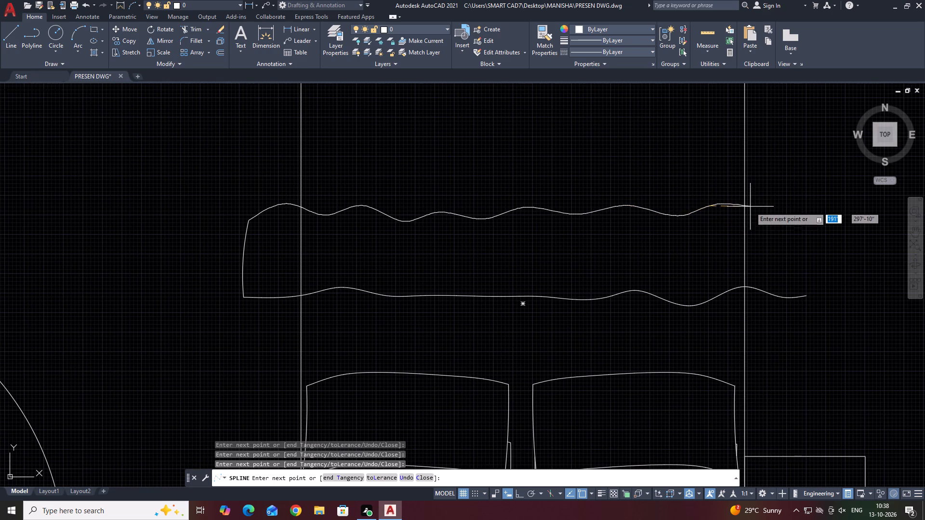
click(756, 209)
click(780, 211)
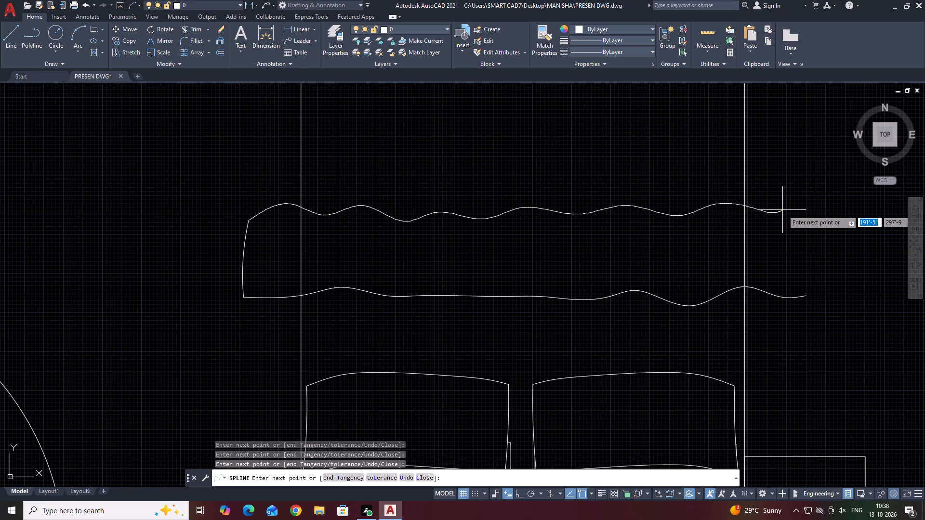
click(794, 207)
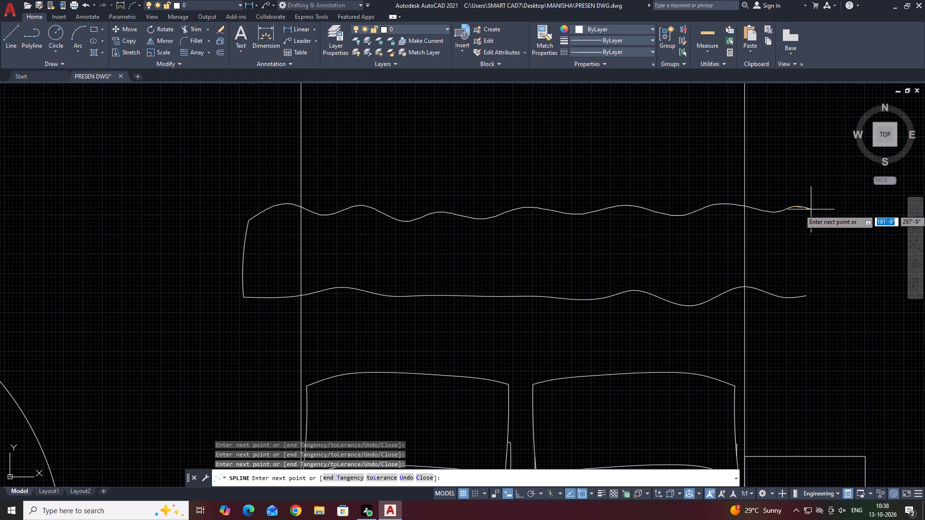
click(810, 209)
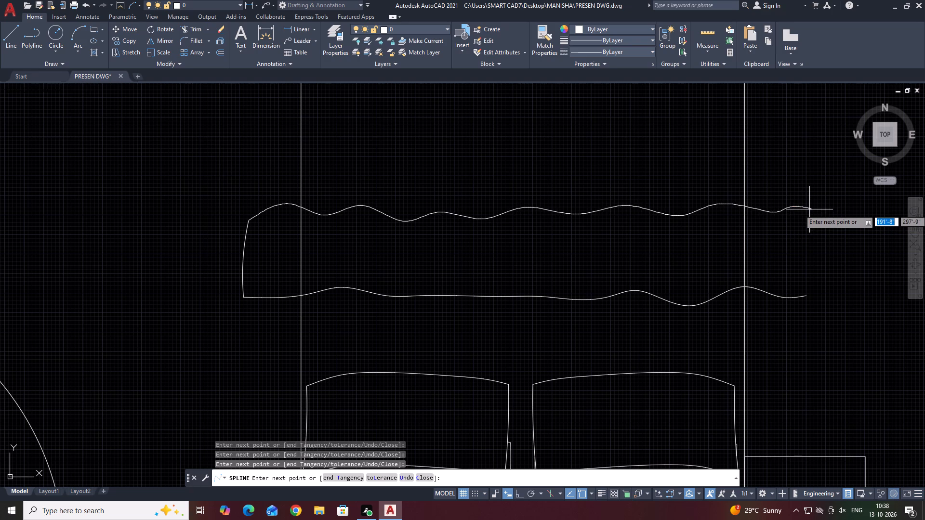
key(Return)
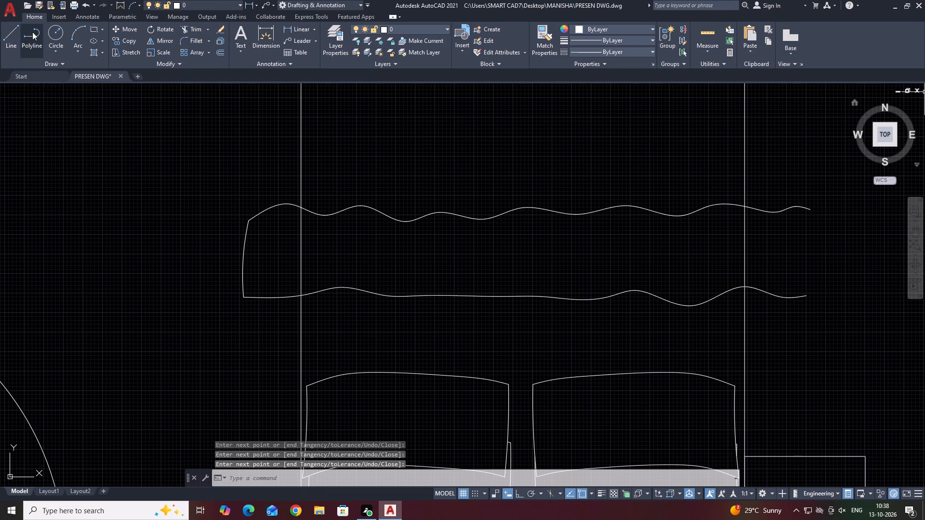
Close the blanket's right end with a slightly outward-bowed three-point arc joining the ends of the lower and upper wavy splines.
click(72, 38)
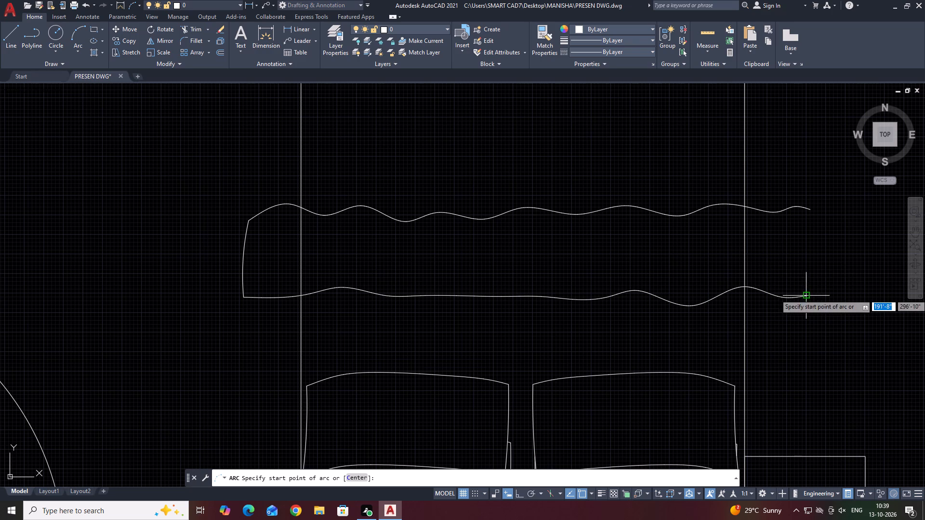
click(809, 294)
click(813, 246)
click(811, 211)
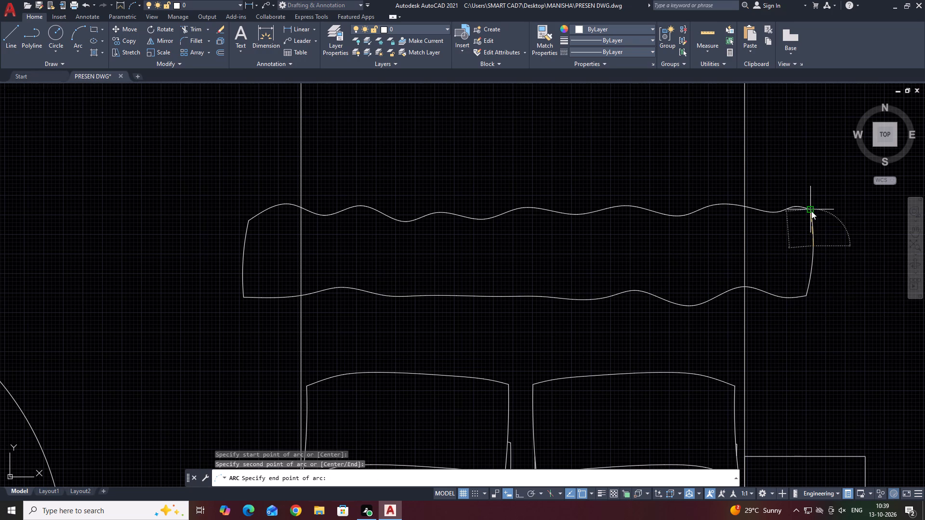
Lower the blanket's upper-right corner, moving spline and arc ends together, and the adjacent spline fit point slightly to flatten the end wave.
scroll(685, 285, down, 3)
middle_drag(747, 277, 716, 280)
scroll(685, 286, up, 5)
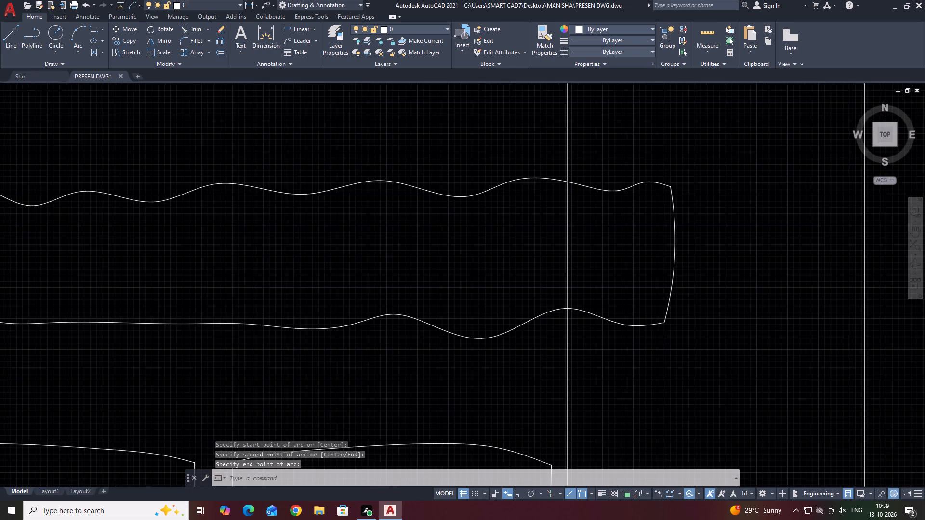
click(681, 184)
click(643, 243)
middle_drag(642, 266, 570, 390)
click(602, 242)
click(581, 282)
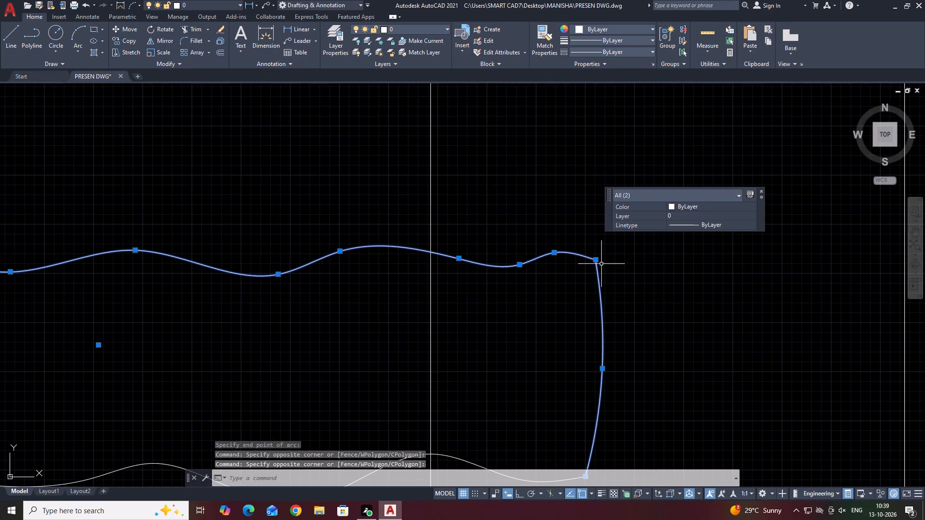
click(595, 259)
click(595, 268)
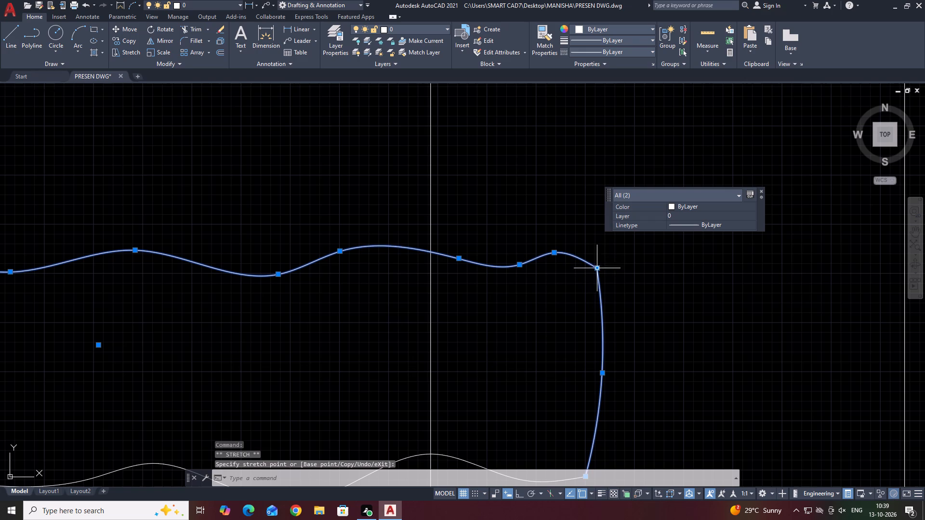
click(554, 253)
click(553, 261)
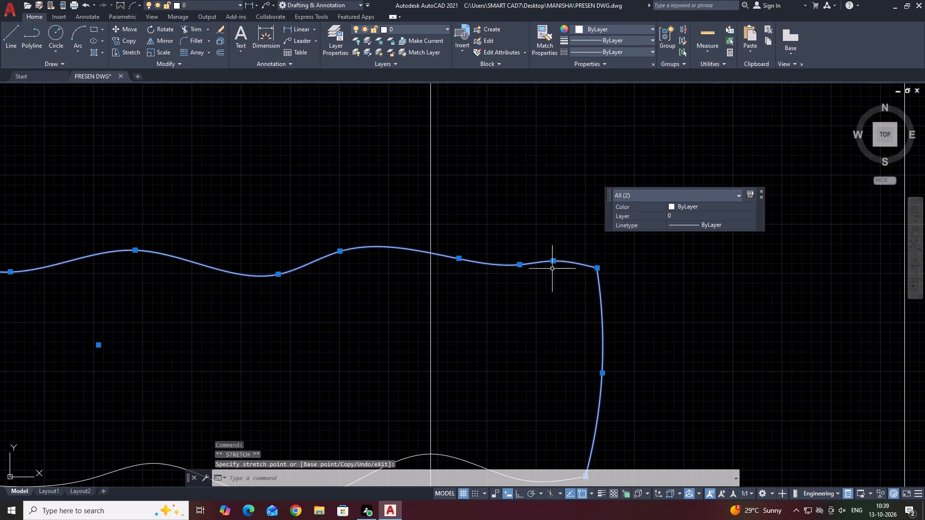
scroll(540, 272, down, 4)
middle_drag(511, 298, 623, 312)
right_click(577, 186)
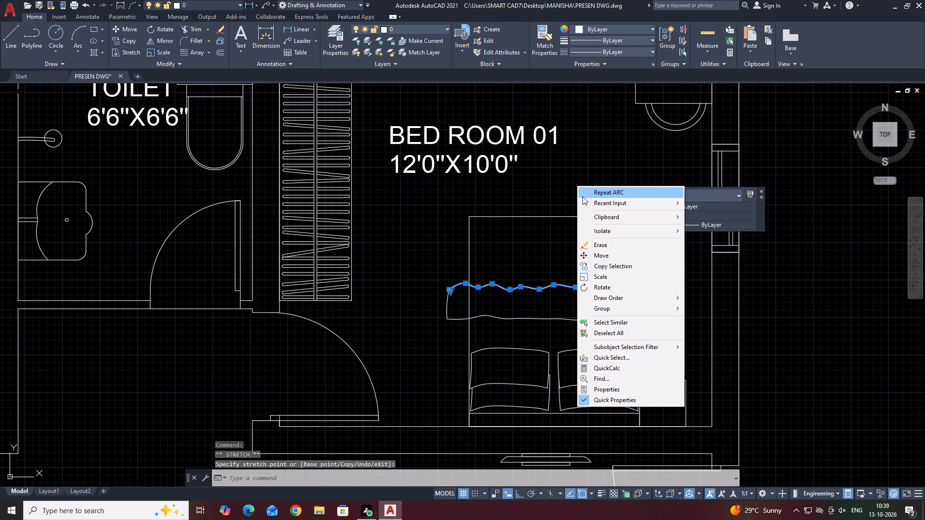
click(624, 334)
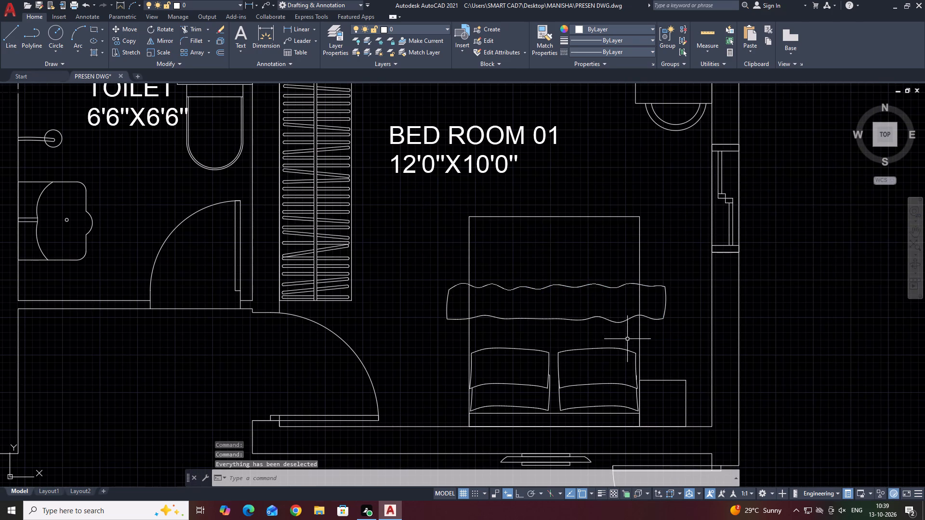
Stretch the blanket's right end, including its arc and both spline ends, slightly inward toward the bed.
middle_drag(676, 287, 667, 279)
scroll(641, 279, up, 1)
click(671, 261)
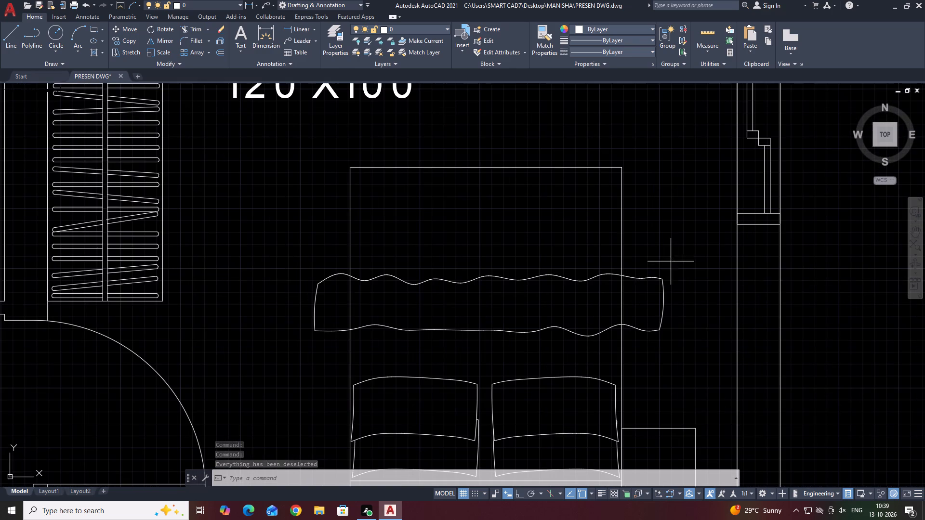
click(646, 356)
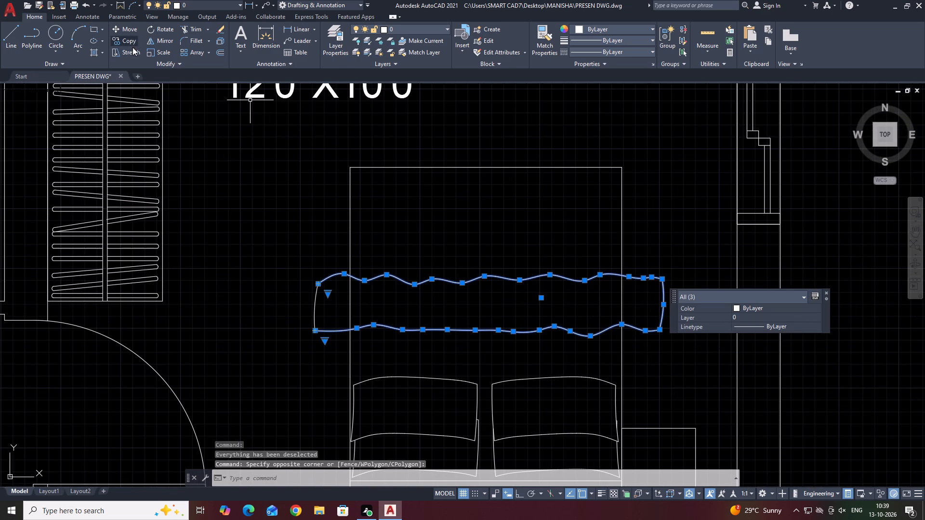
click(133, 50)
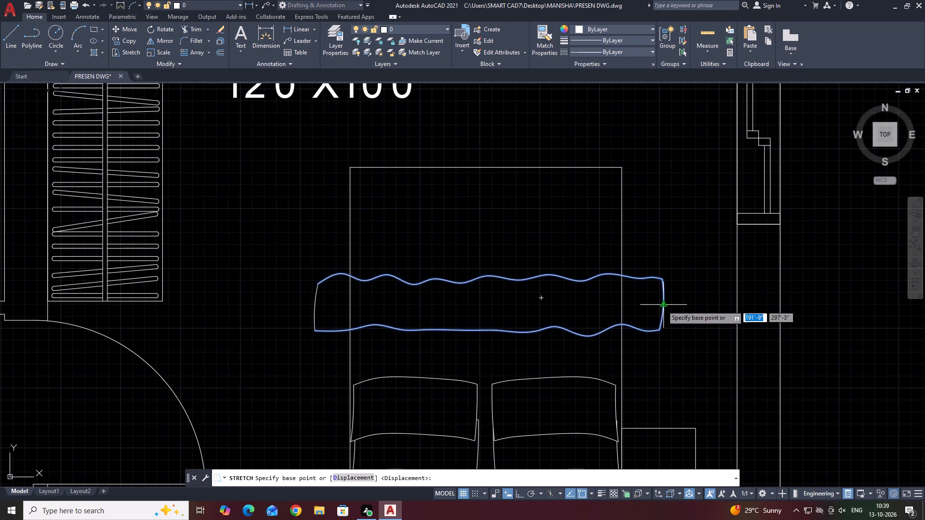
click(662, 305)
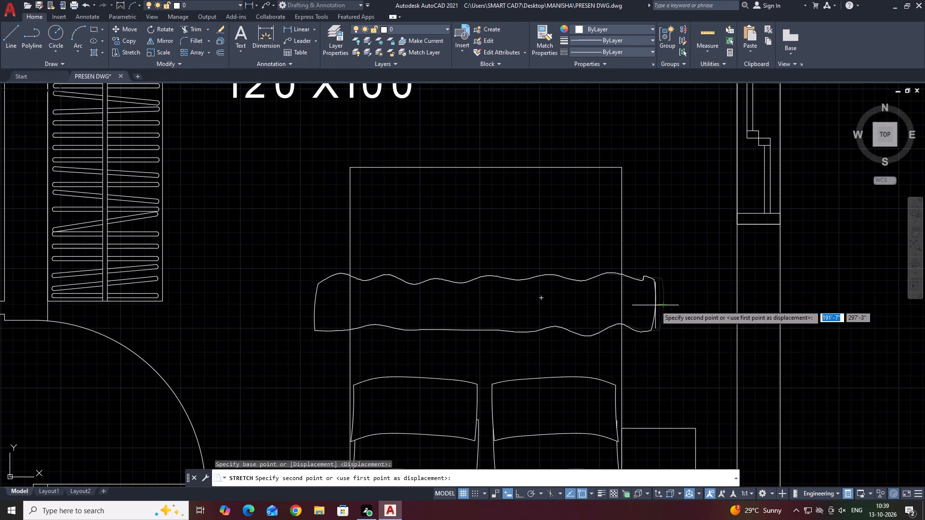
click(657, 305)
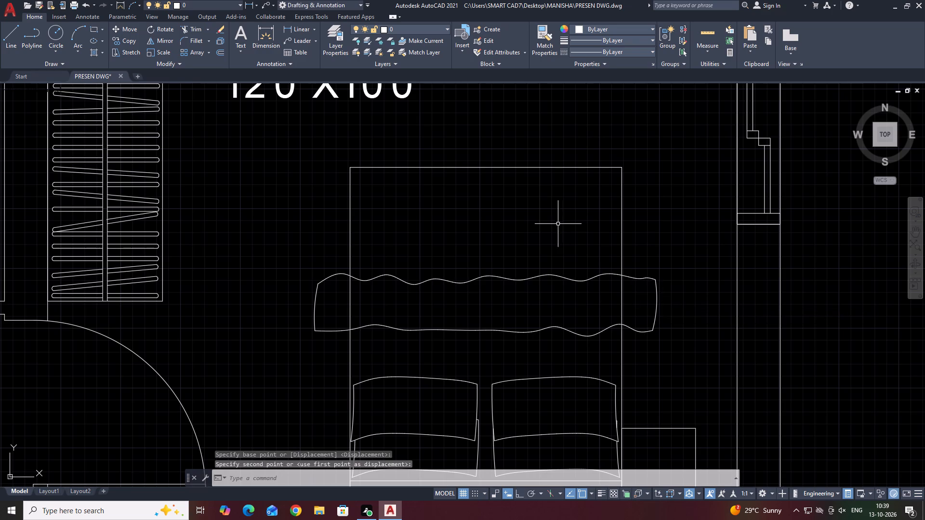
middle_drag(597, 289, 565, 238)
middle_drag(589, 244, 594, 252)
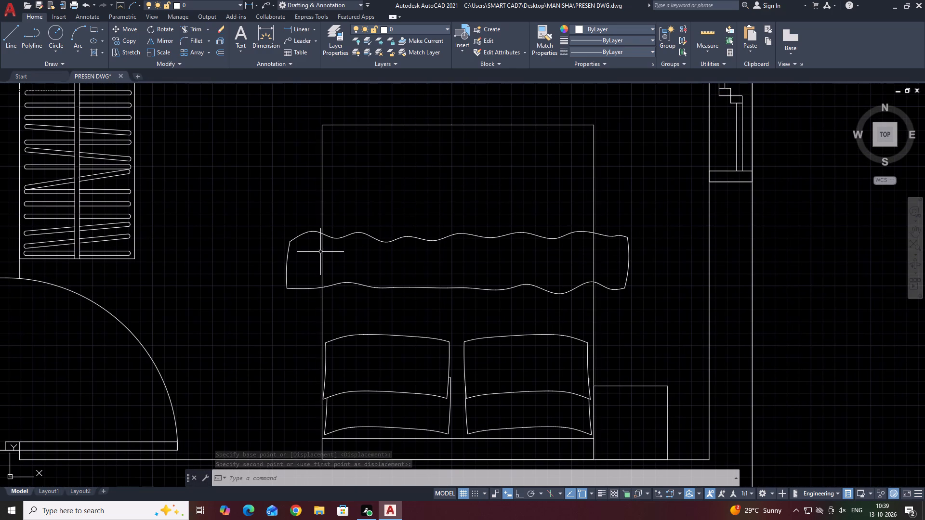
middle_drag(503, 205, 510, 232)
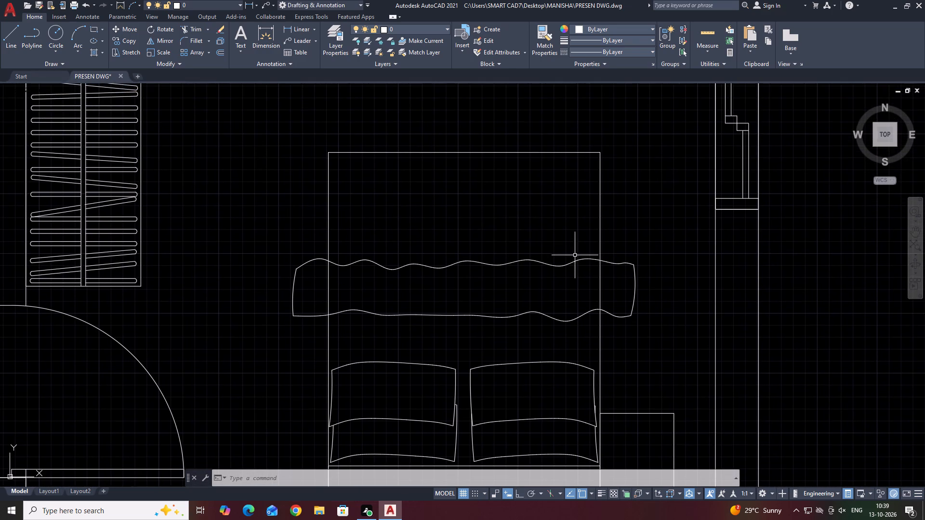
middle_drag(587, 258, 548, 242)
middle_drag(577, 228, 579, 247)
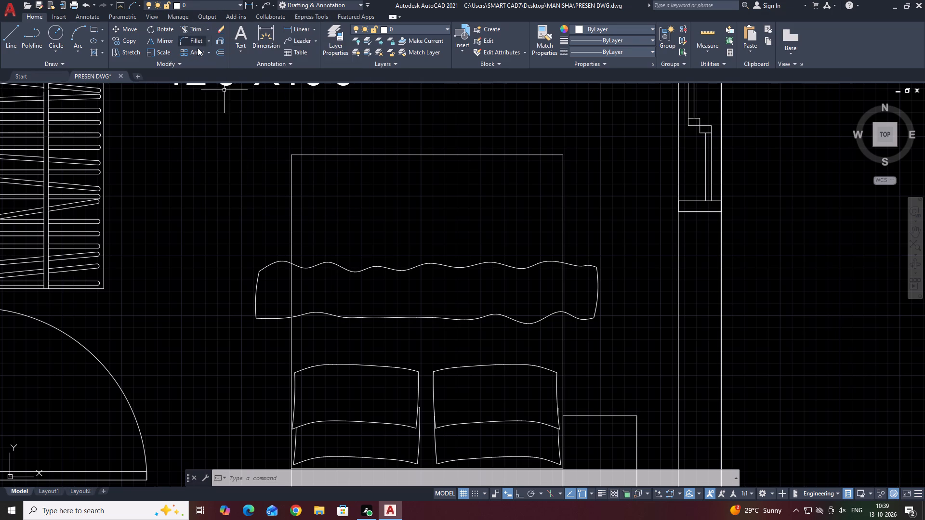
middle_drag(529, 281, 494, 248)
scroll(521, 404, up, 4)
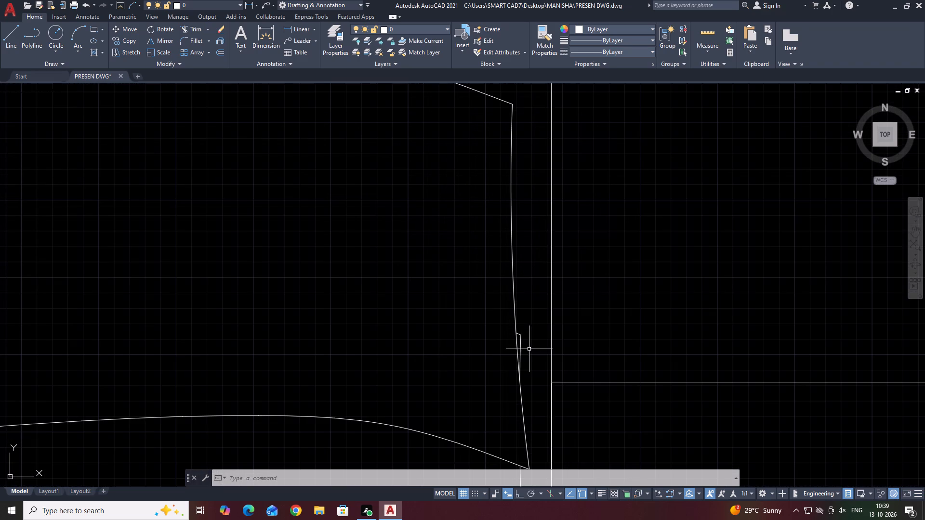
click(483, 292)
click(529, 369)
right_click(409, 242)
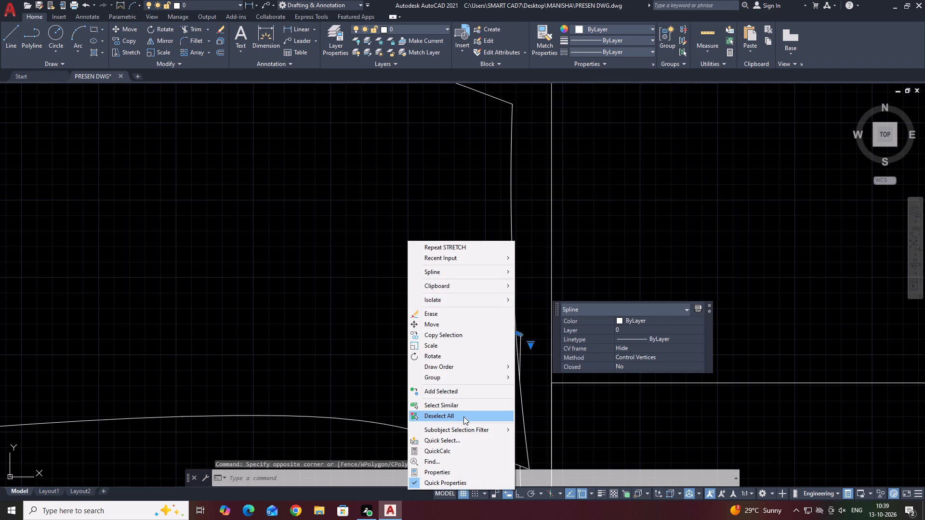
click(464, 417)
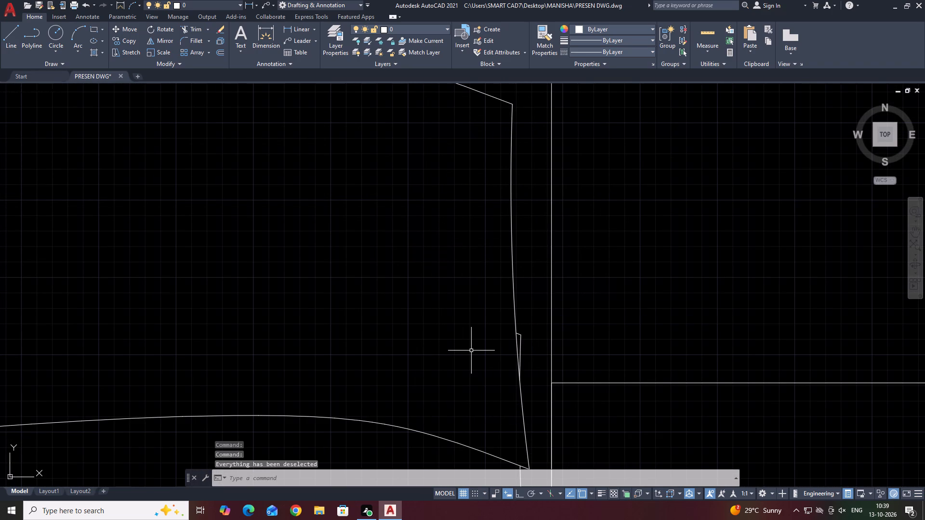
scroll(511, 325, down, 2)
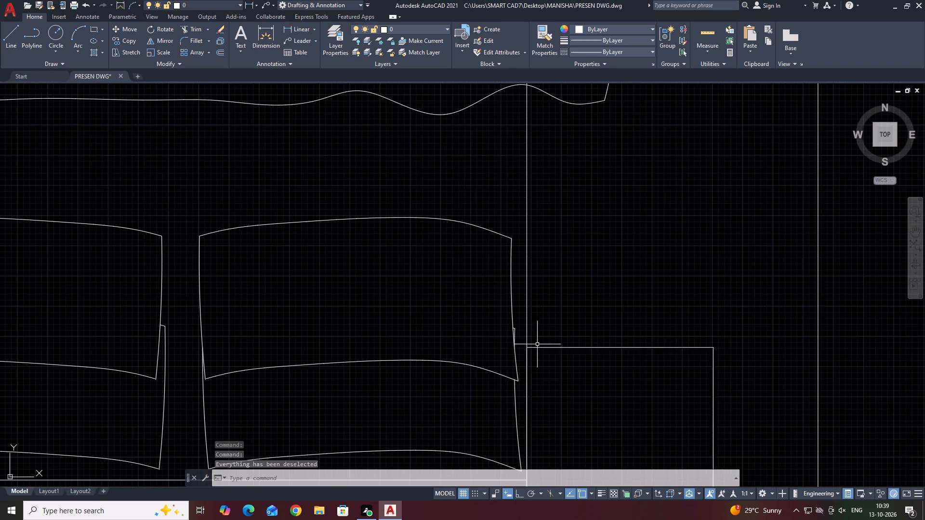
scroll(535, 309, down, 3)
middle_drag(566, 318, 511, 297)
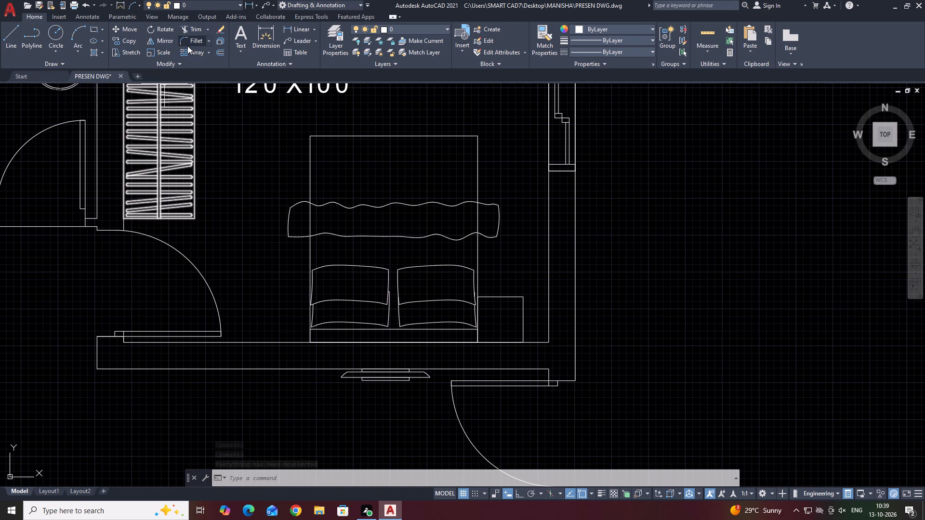
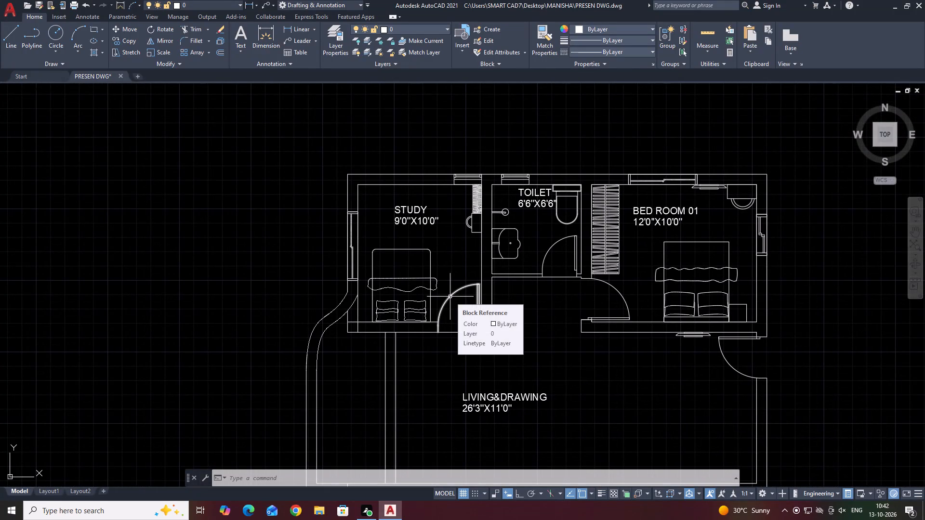
Trim the leftover vertical line segment crossing the horizontal wall between the curved-wall area and the M. Bed Room.
scroll(503, 278, down, 1)
scroll(417, 335, down, 1)
middle_drag(380, 348, 427, 295)
scroll(446, 311, up, 1)
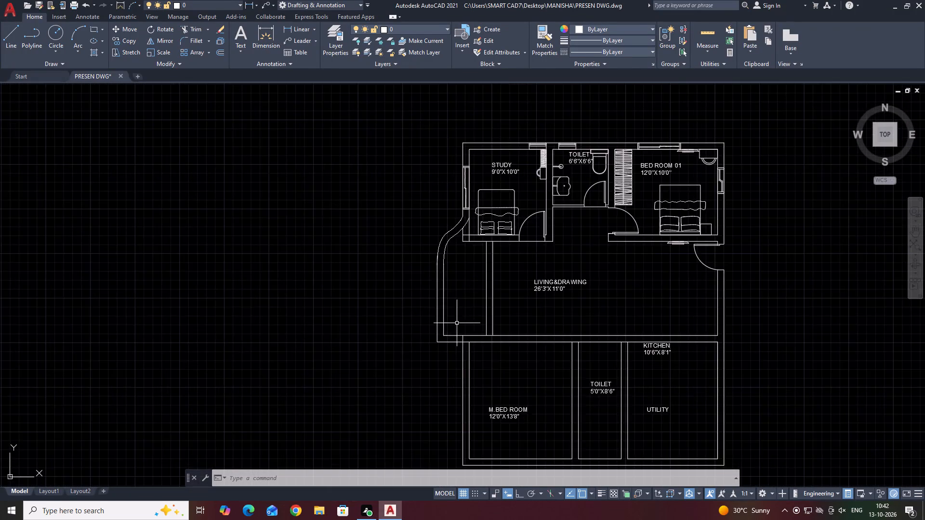
scroll(457, 323, up, 2)
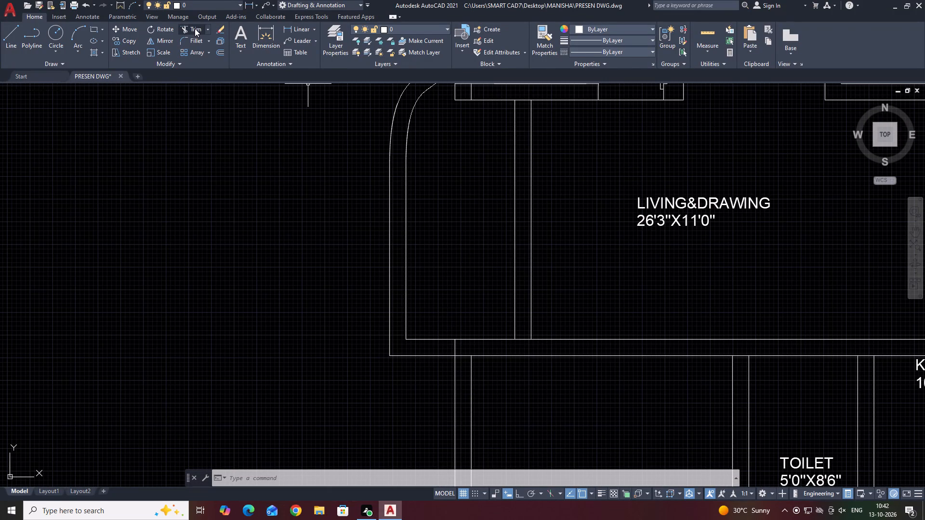
click(195, 28)
click(457, 345)
click(452, 345)
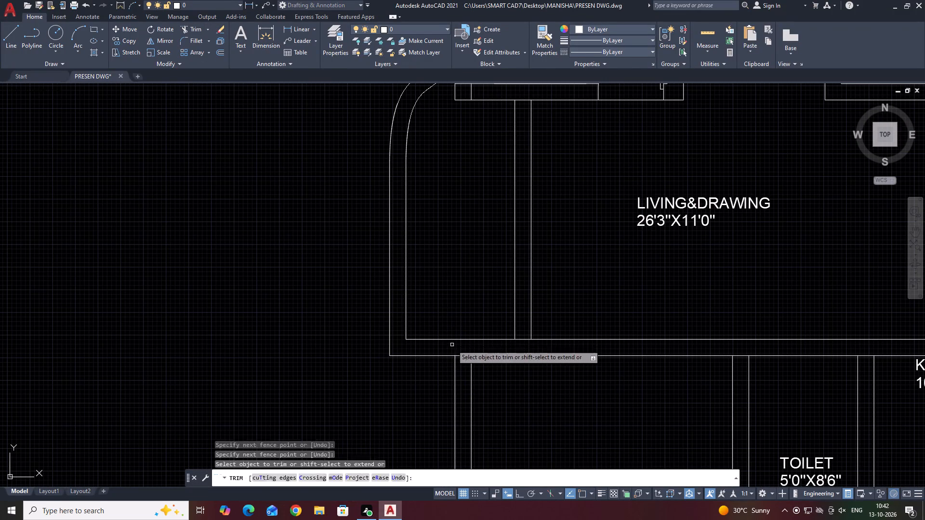
right_click(465, 277)
click(483, 297)
Trim the two overlapping inner wall lines inside the Study's lower-left wall corner.
middle_drag(473, 291, 477, 322)
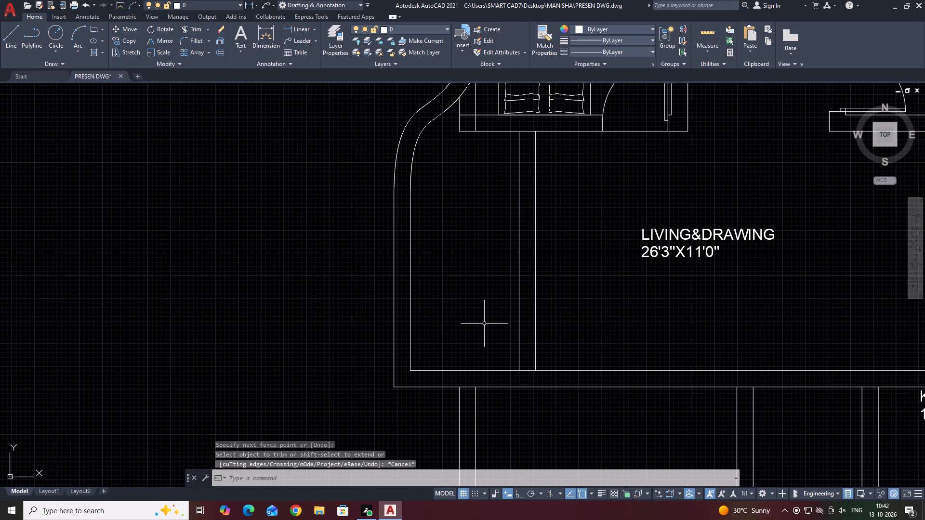
middle_drag(464, 184, 463, 253)
scroll(466, 200, up, 2)
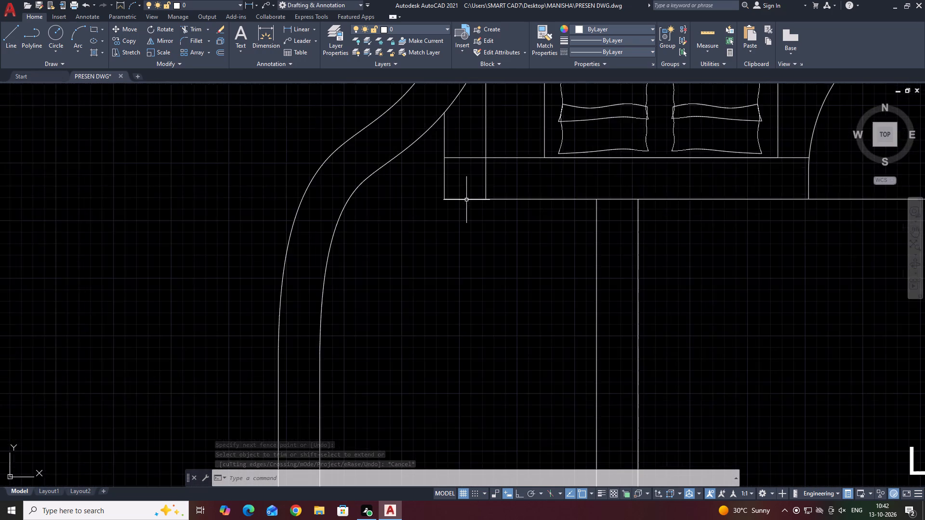
middle_drag(468, 202, 459, 271)
text(TR)
key(space)
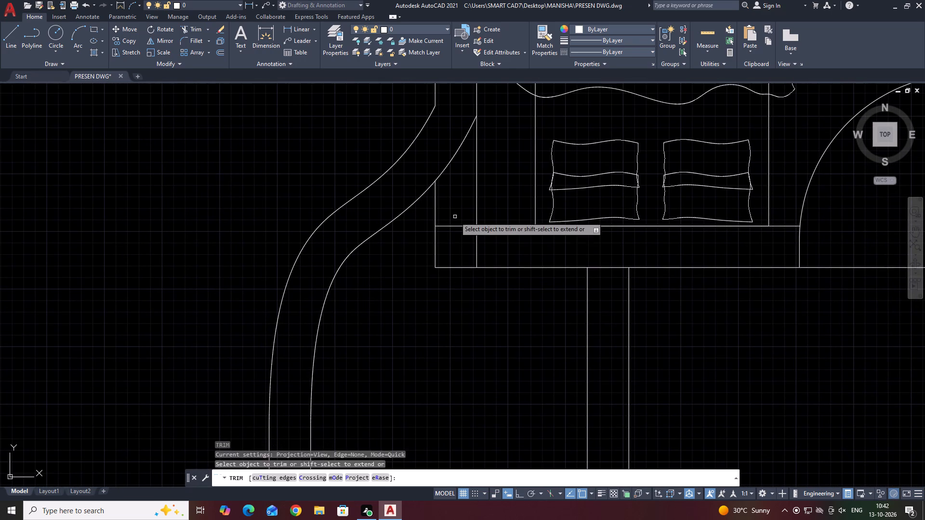
click(455, 211)
click(490, 249)
key(Escape)
Draw a circle of about 1'-1" radius in the upper part of the curved-wall area beside Living & Drawing.
scroll(461, 259, down, 2)
middle_drag(478, 316, 503, 255)
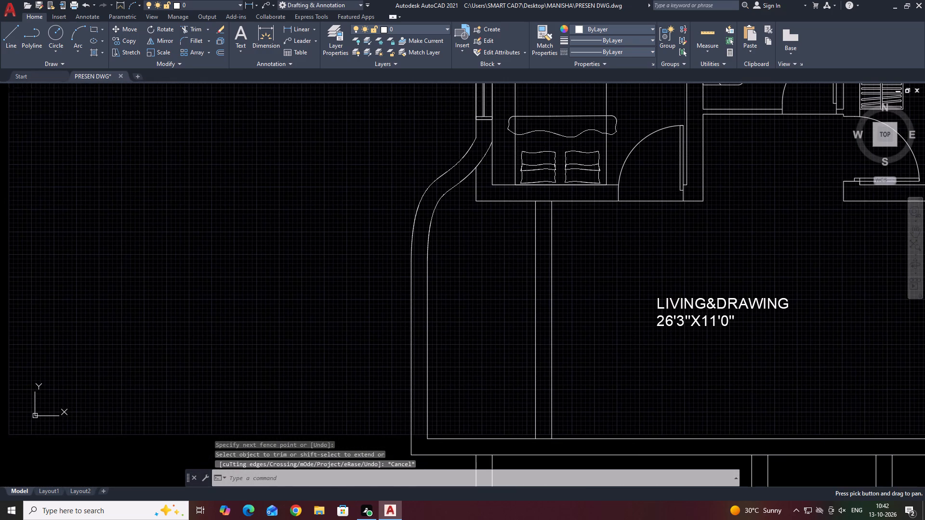
text(C)
key(space)
click(478, 272)
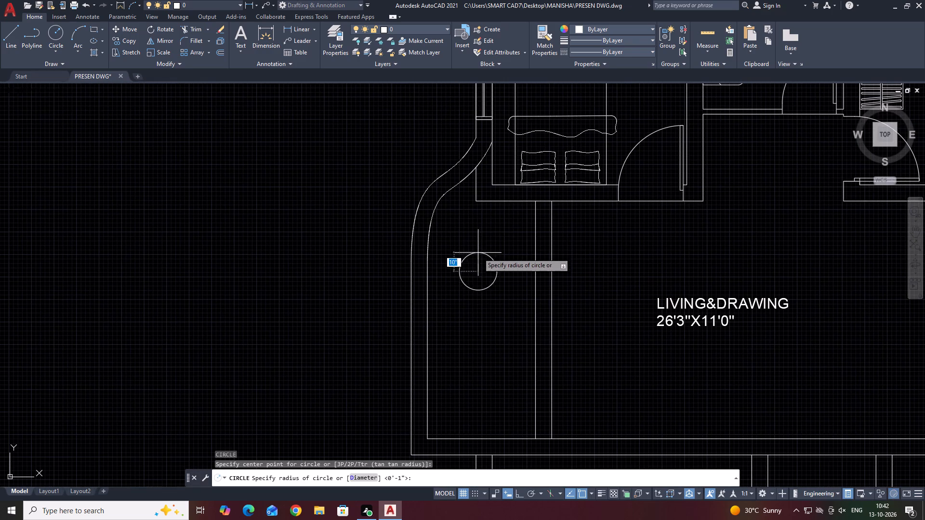
click(477, 248)
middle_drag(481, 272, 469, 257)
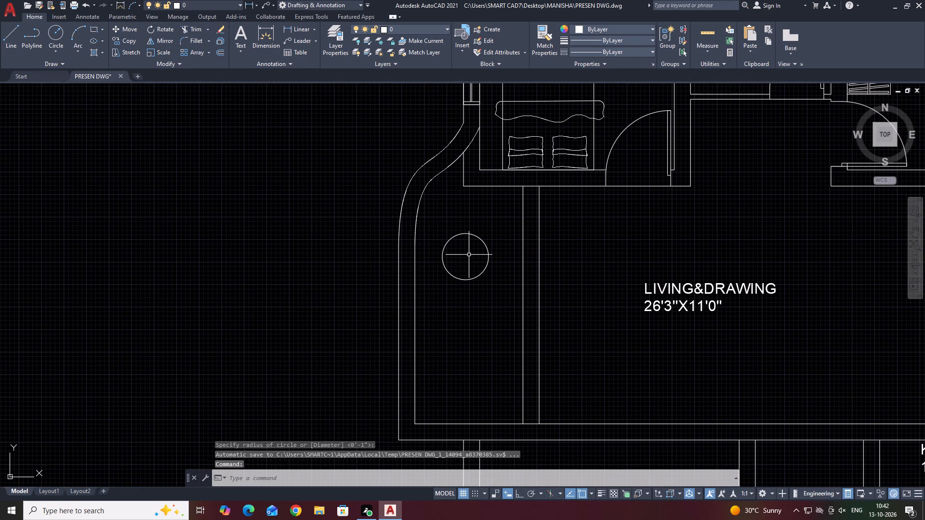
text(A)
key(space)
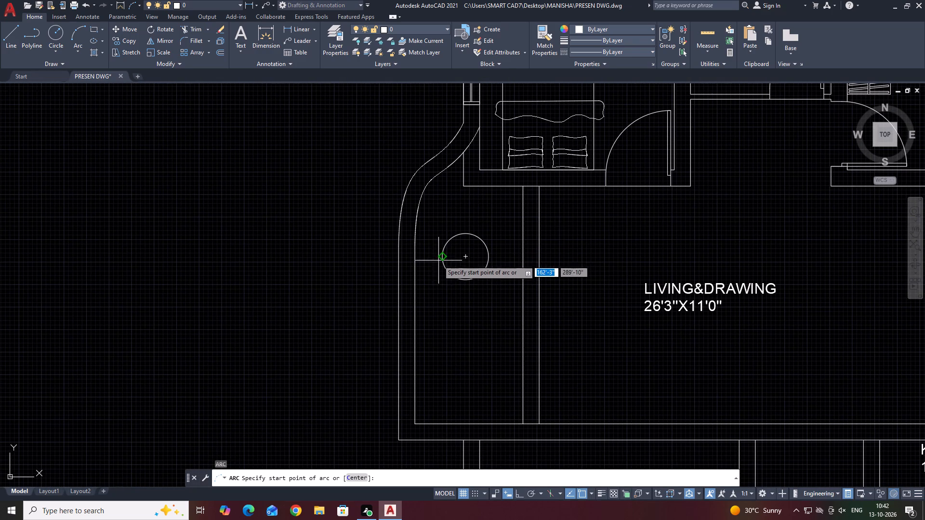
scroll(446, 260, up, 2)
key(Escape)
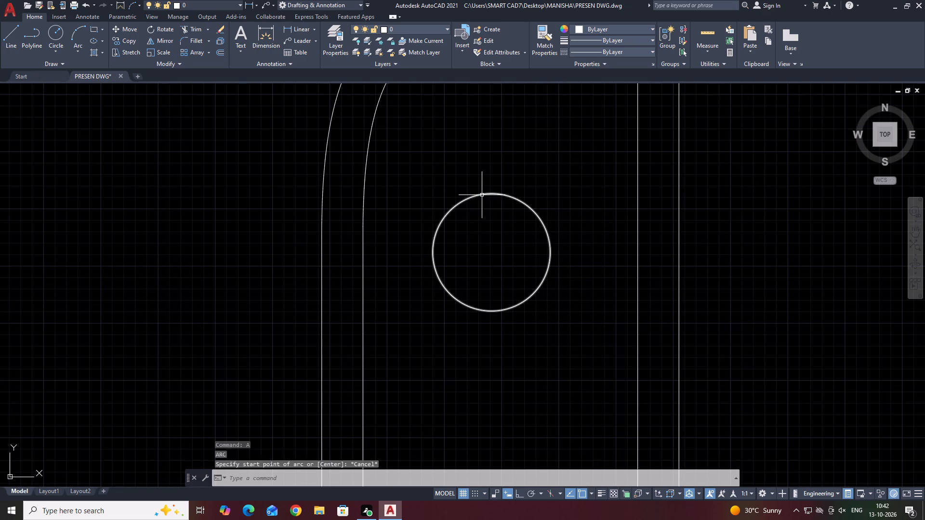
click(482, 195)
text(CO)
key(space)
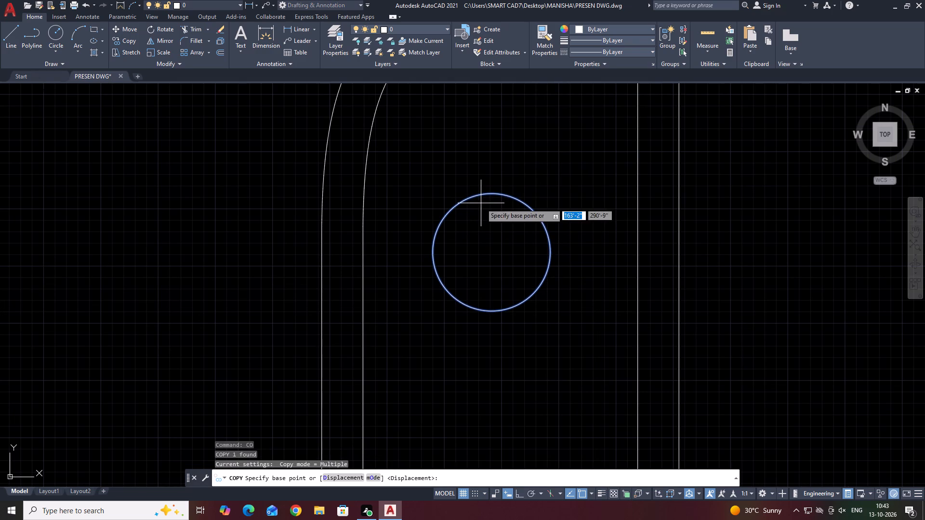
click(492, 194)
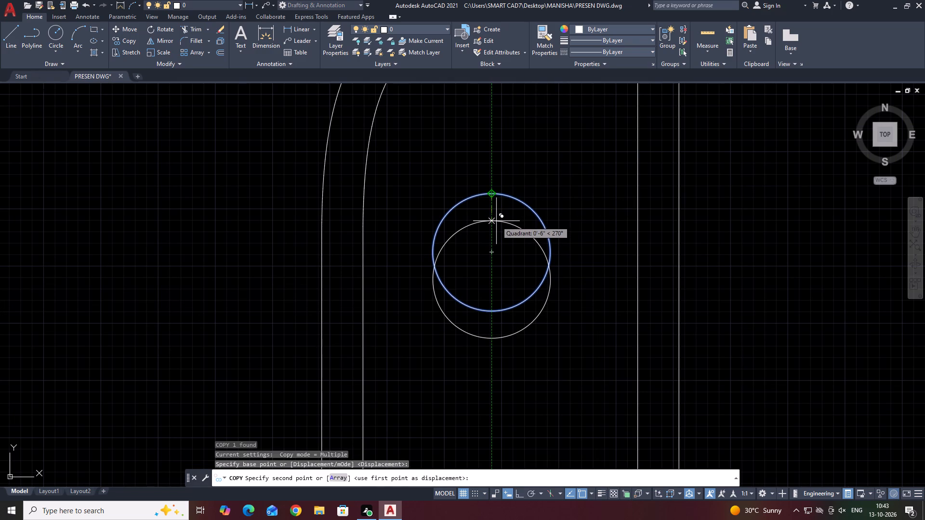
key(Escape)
Draw a small downward-bowed three-point arc of about 1" radius from the circle's left edge inward, as the chair's armrest end.
middle_drag(499, 219, 505, 236)
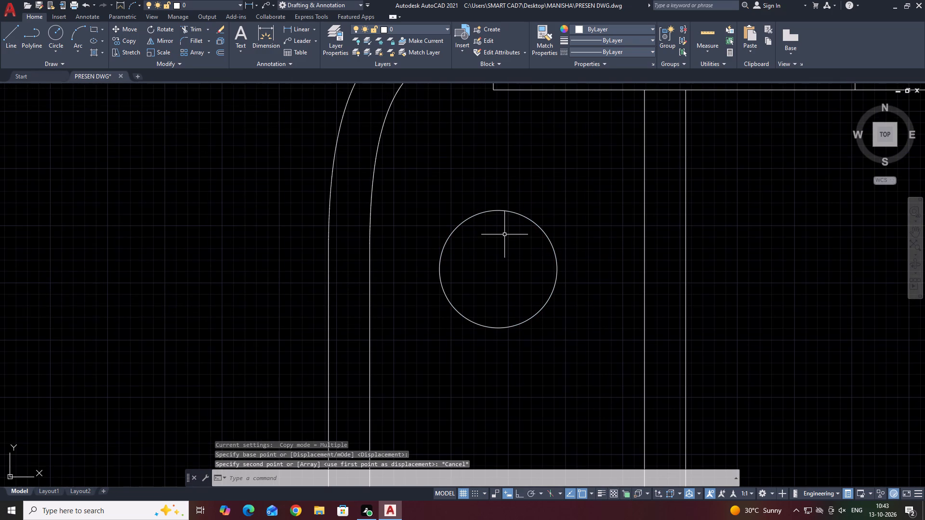
text(A)
key(space)
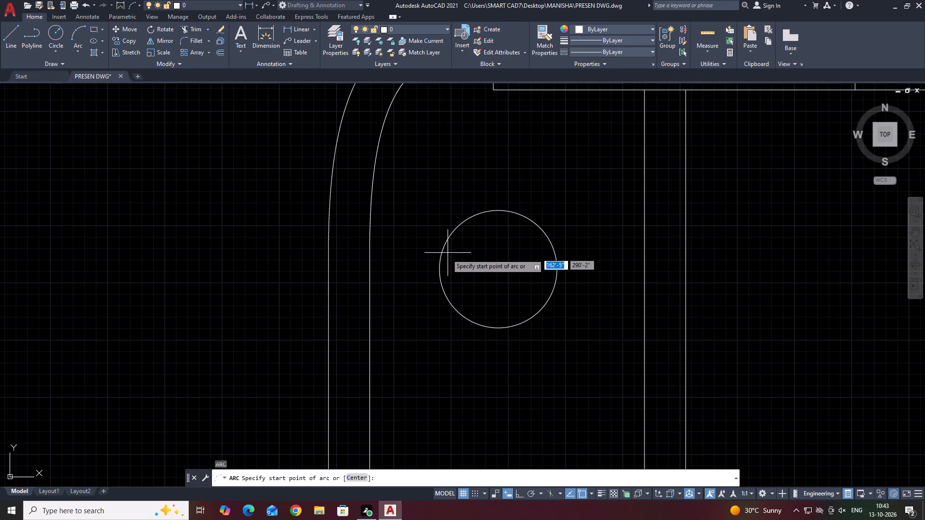
click(439, 261)
scroll(445, 267, up, 2)
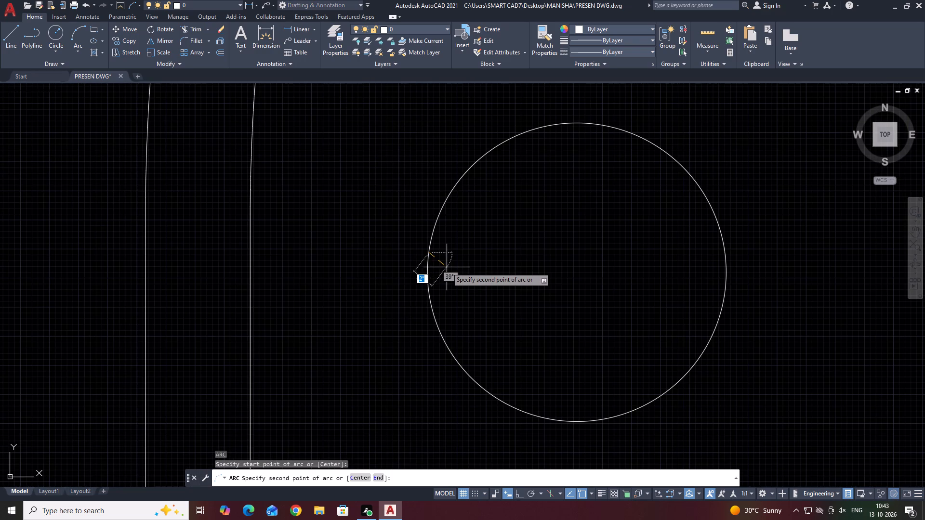
key(F8)
key(F8)
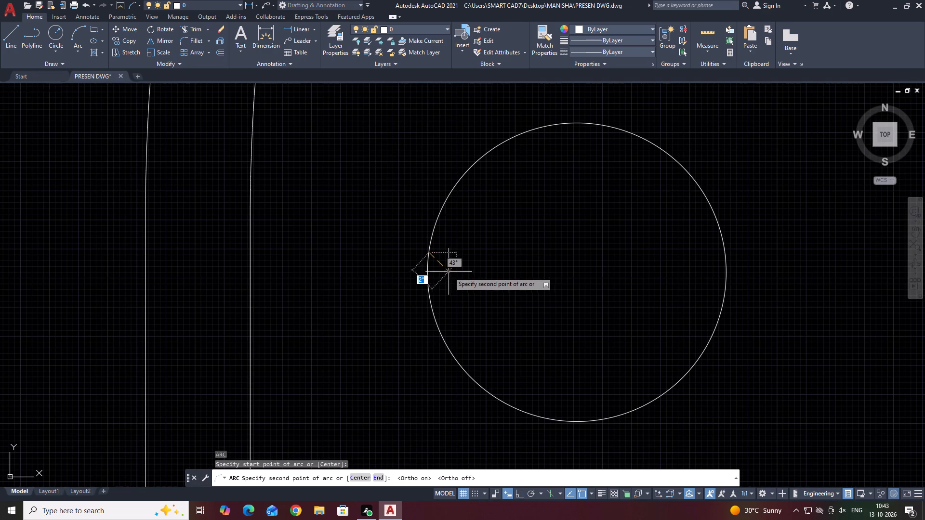
click(446, 270)
click(456, 264)
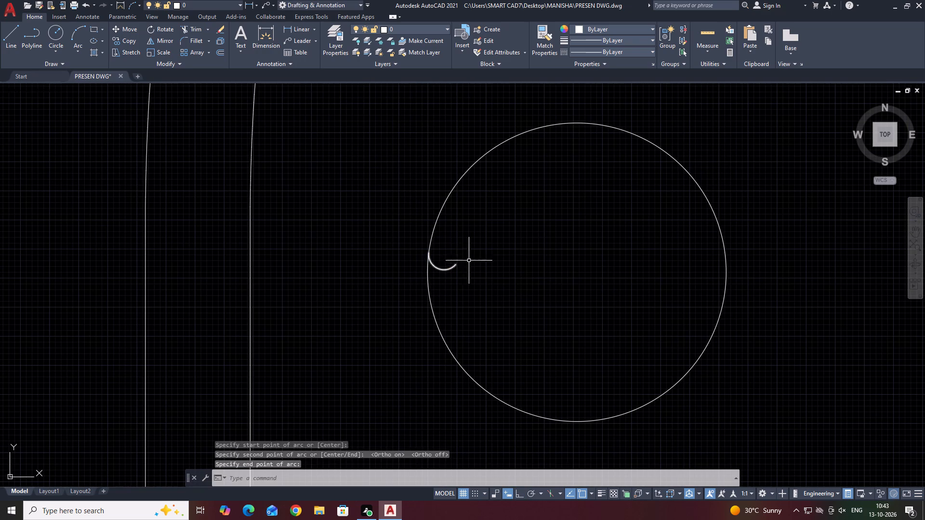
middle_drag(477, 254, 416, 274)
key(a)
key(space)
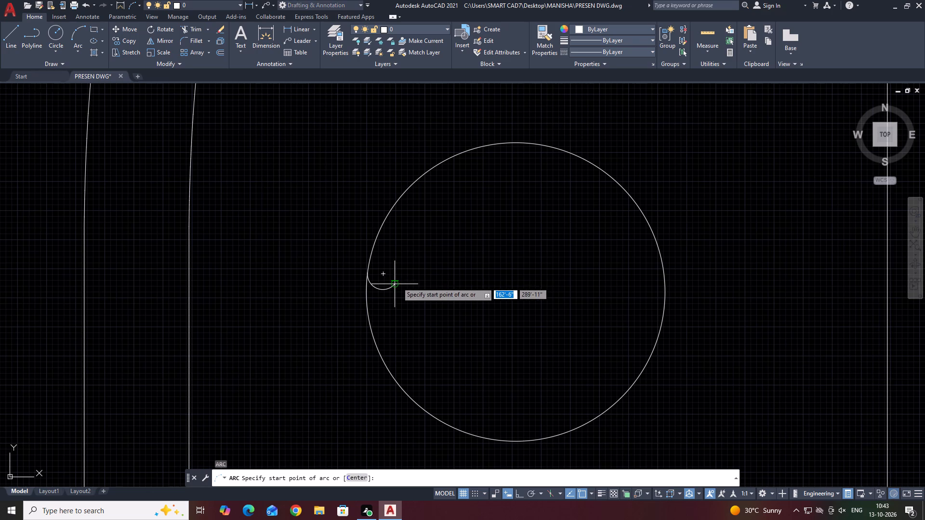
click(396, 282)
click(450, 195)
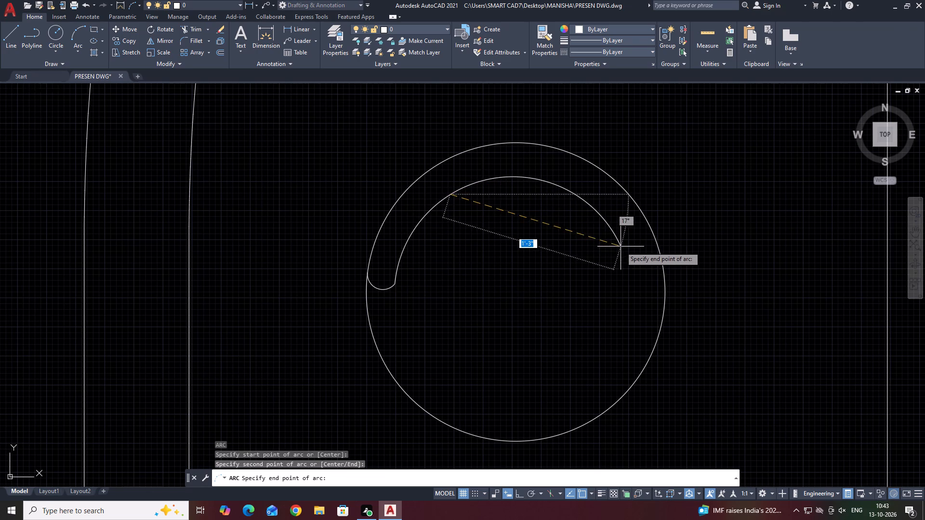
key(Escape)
Mirror the small armrest arc about the circle's vertical centre line, keeping the original.
click(390, 286)
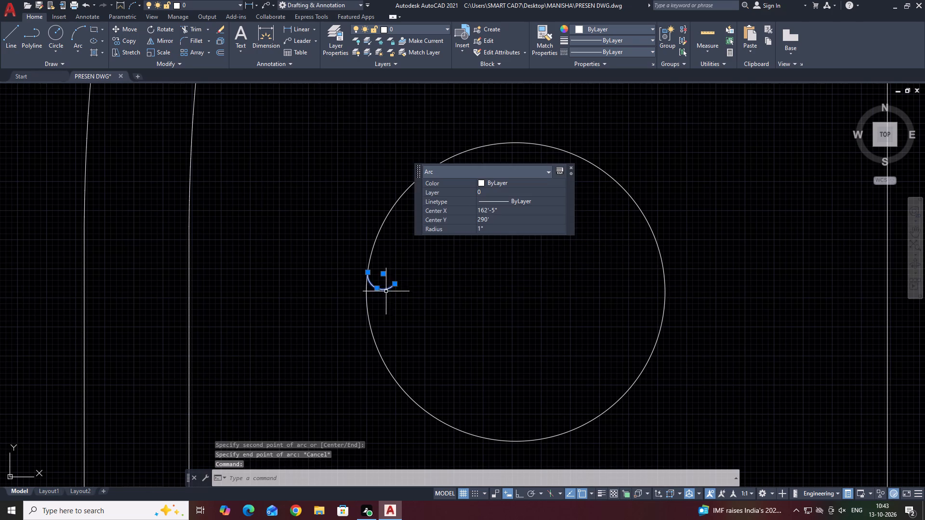
middle_drag(441, 298, 412, 299)
key(m)
text(I)
key(space)
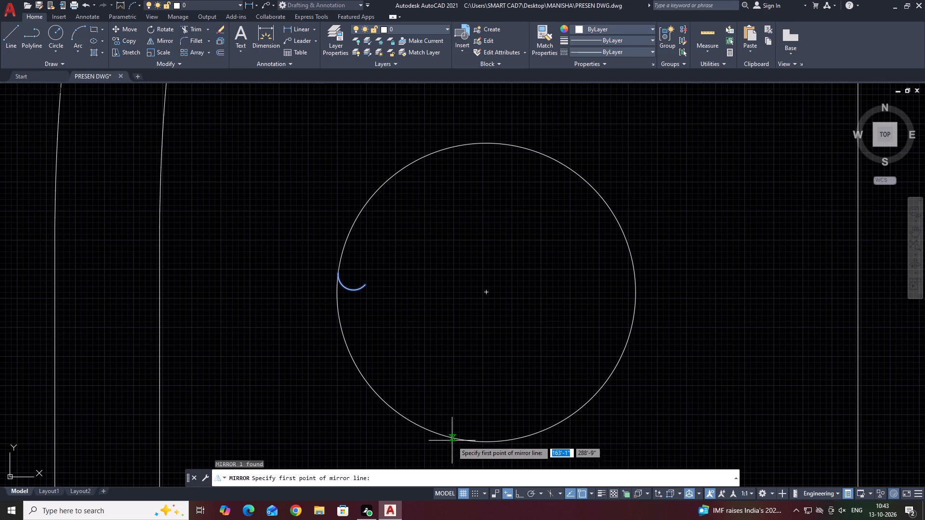
click(483, 443)
click(488, 144)
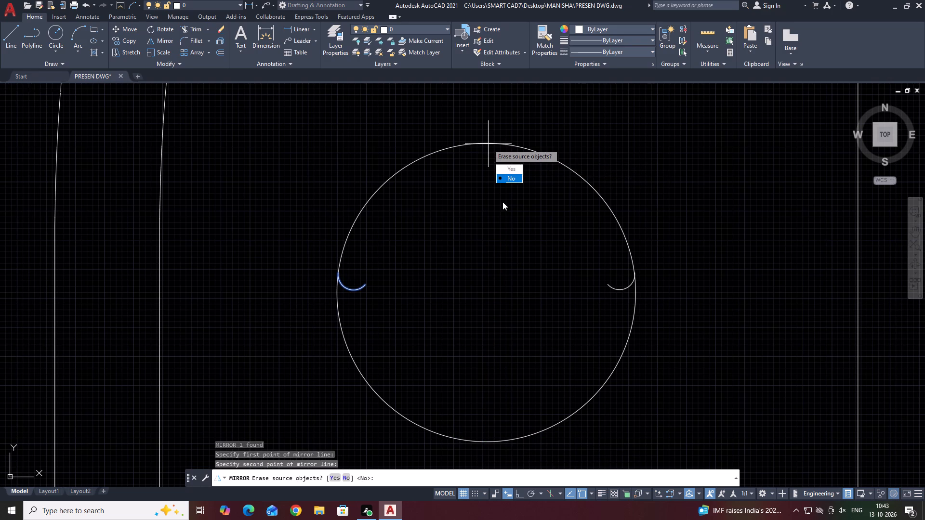
drag(516, 181, 488, 144)
Draw the chair's inner backrest as a three-point arc joining both armrest arcs' inner ends, passing just below the circle's top.
middle_drag(391, 265, 379, 280)
key(a)
key(space)
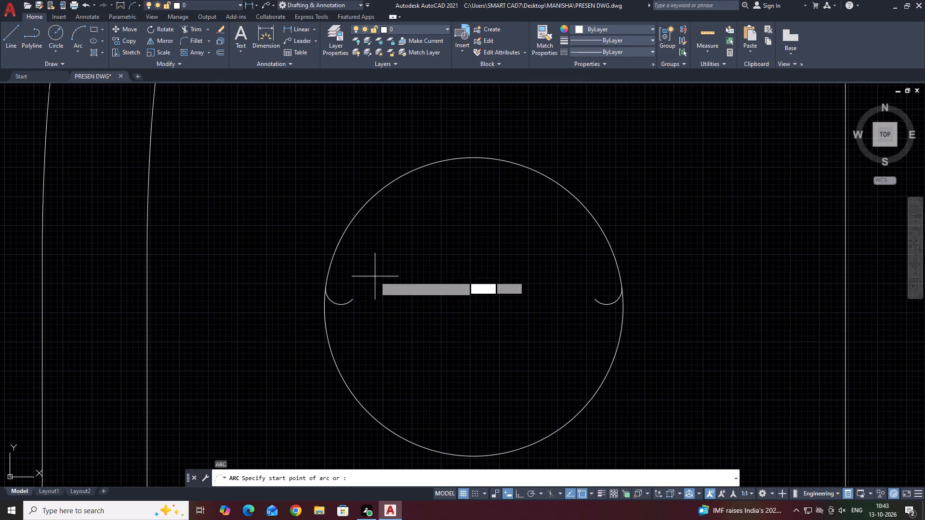
click(352, 299)
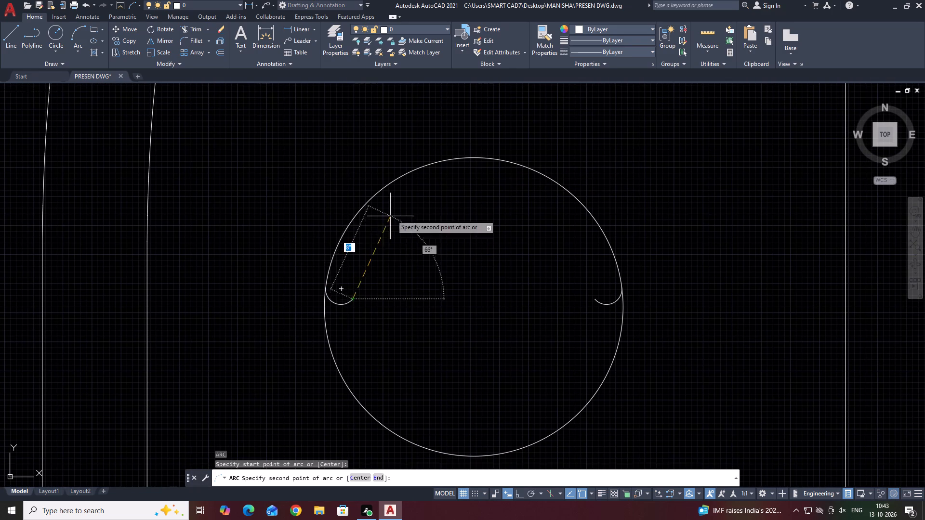
click(457, 185)
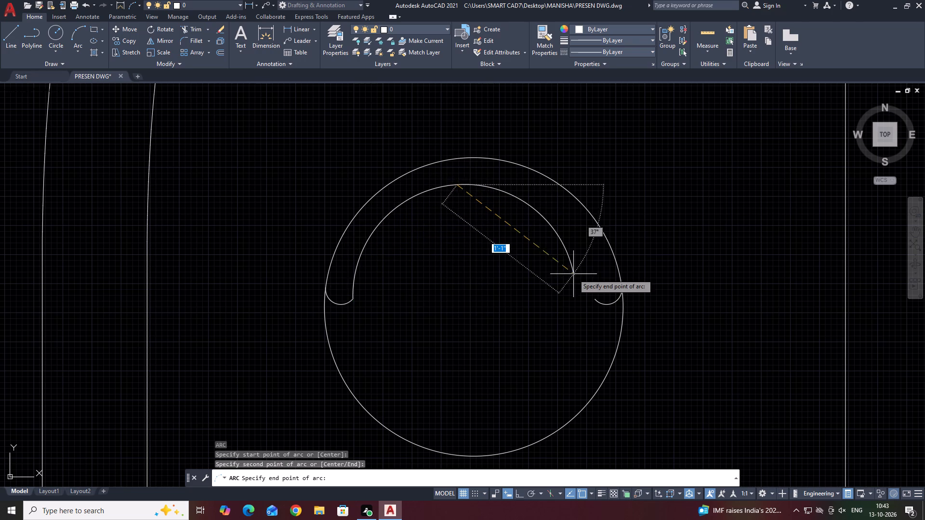
click(595, 298)
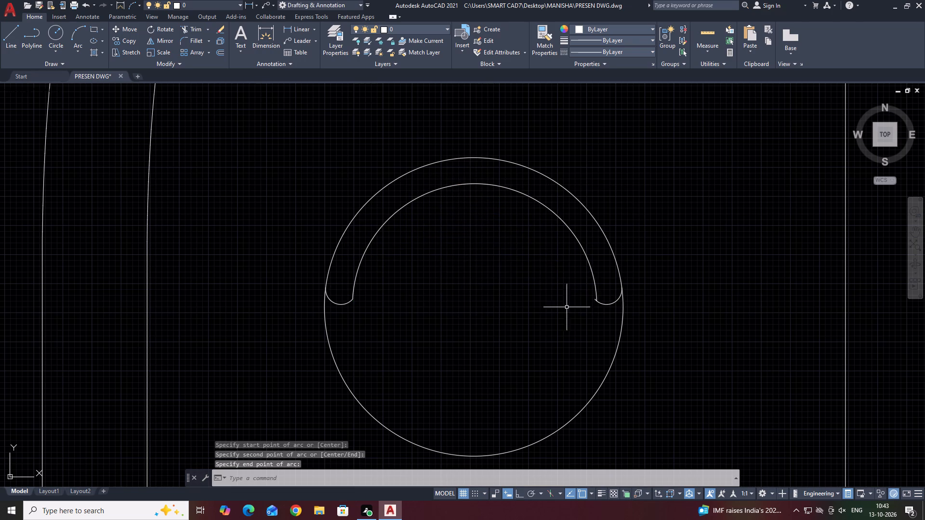
Stretch the right armrest arc's inner end to meet the end of the inner backrest arc.
scroll(599, 298, up, 3)
click(617, 317)
click(600, 346)
click(580, 310)
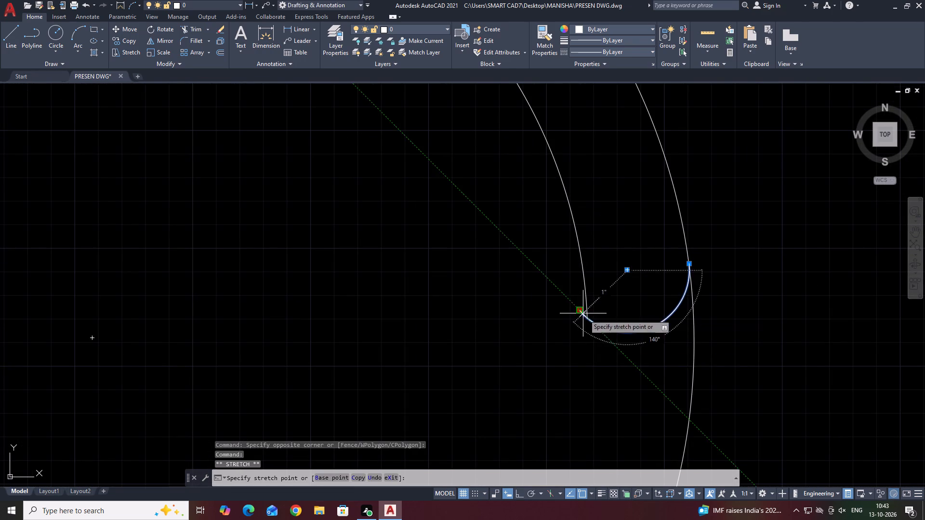
click(588, 318)
scroll(513, 276, down, 5)
key(Escape)
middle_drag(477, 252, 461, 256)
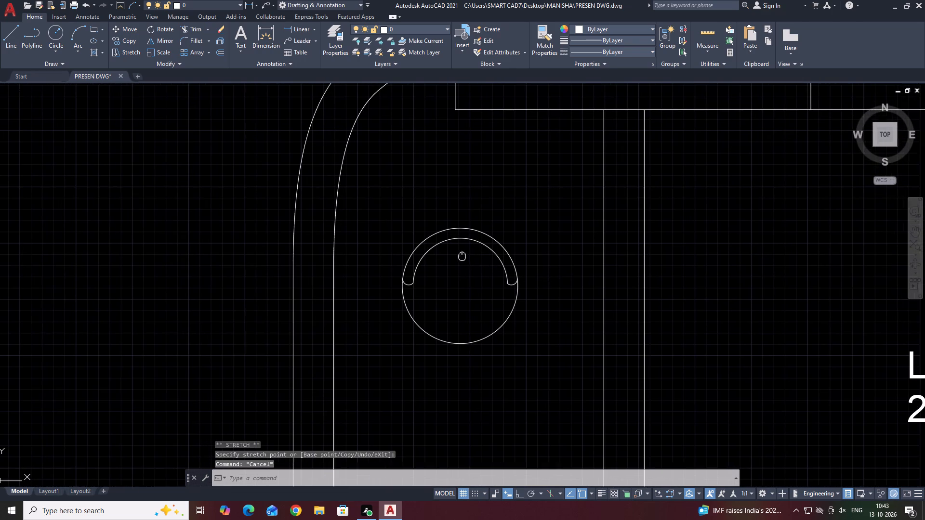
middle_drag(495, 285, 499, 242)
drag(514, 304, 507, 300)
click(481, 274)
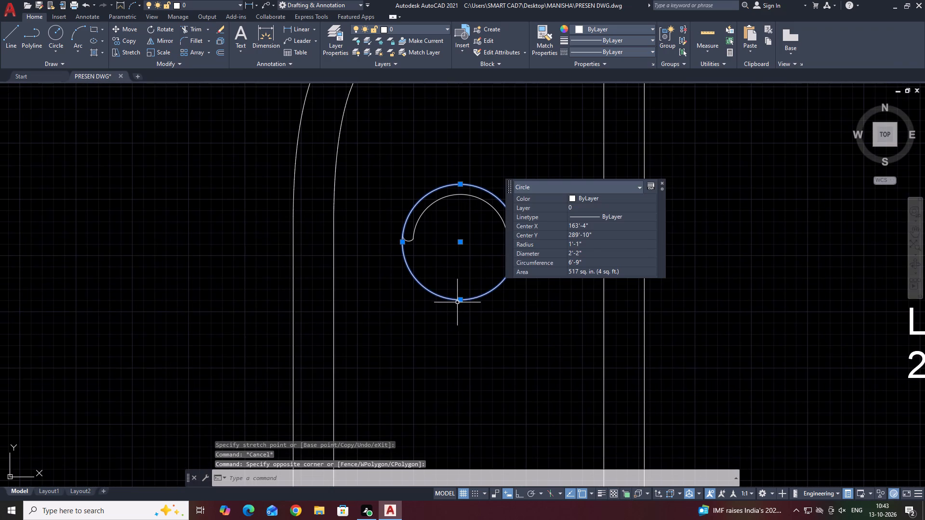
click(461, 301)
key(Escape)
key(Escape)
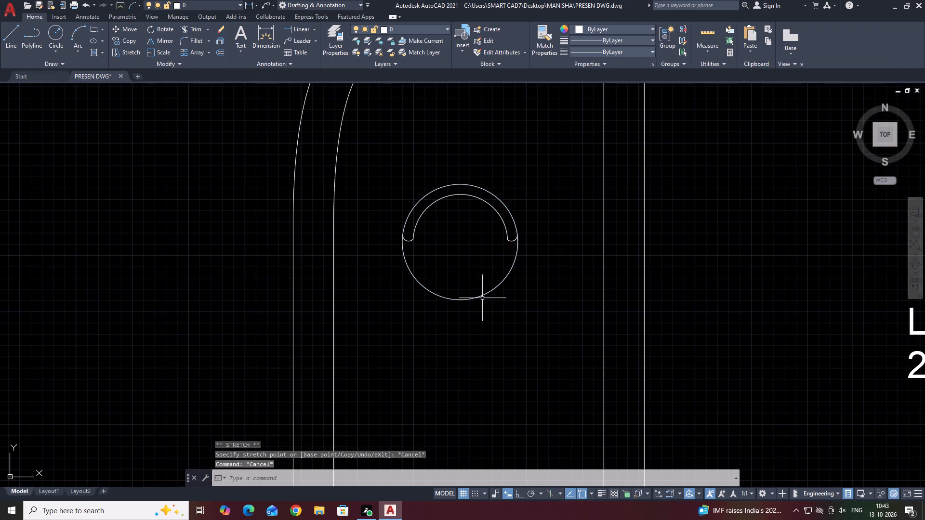
Rotate the whole round chair counterclockwise about its centre so its backrest faces the curved wall at the upper left.
middle_drag(501, 257, 469, 226)
middle_drag(471, 236, 482, 247)
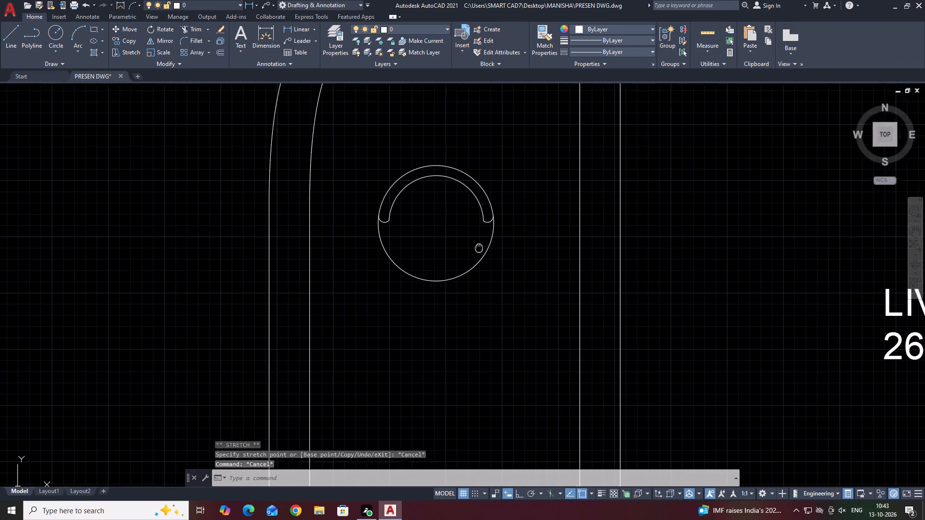
middle_drag(482, 247, 491, 239)
click(344, 148)
click(547, 296)
middle_drag(462, 243, 476, 290)
key(r)
text(O)
key(space)
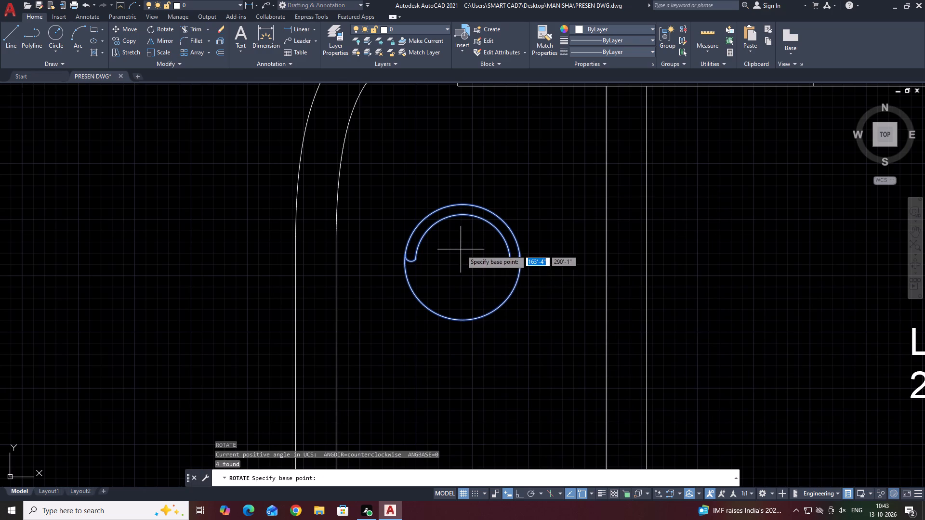
click(463, 270)
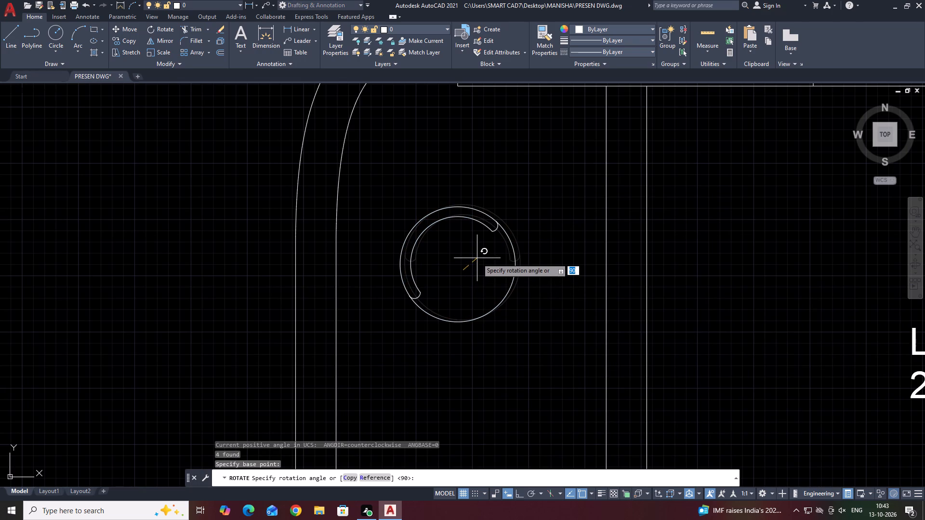
click(477, 260)
Rotate the whole round chair slightly clockwise about its centre.
middle_drag(532, 295, 507, 247)
scroll(507, 247, down, 1)
middle_drag(511, 290, 493, 269)
click(385, 153)
click(504, 270)
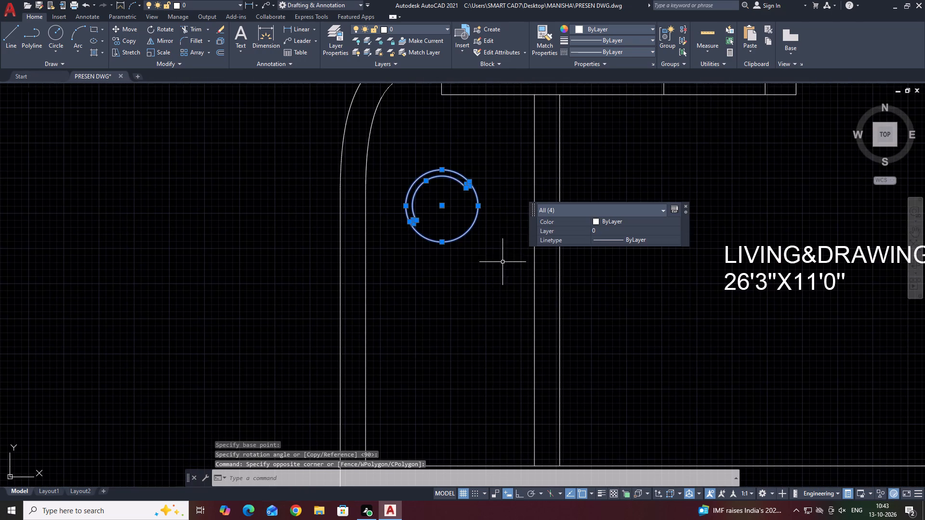
middle_drag(502, 262, 493, 281)
text(RO)
key(space)
click(436, 227)
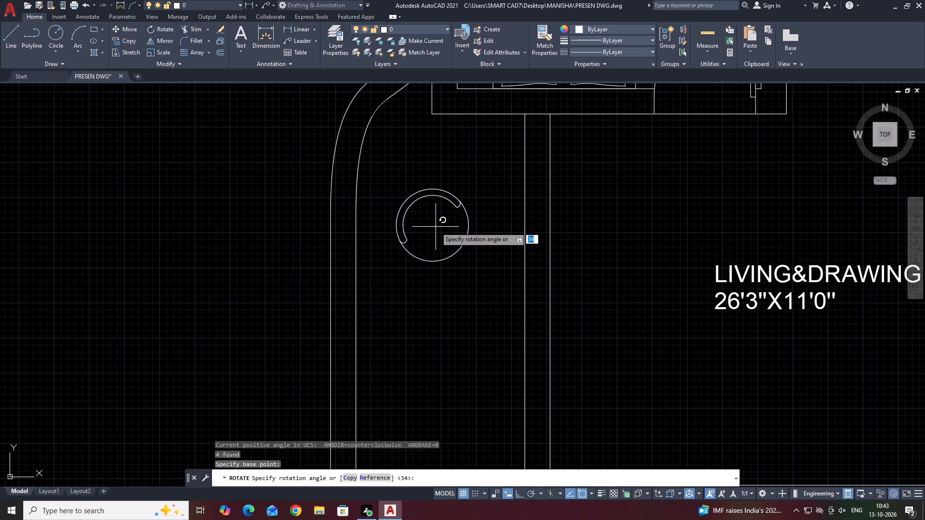
click(446, 228)
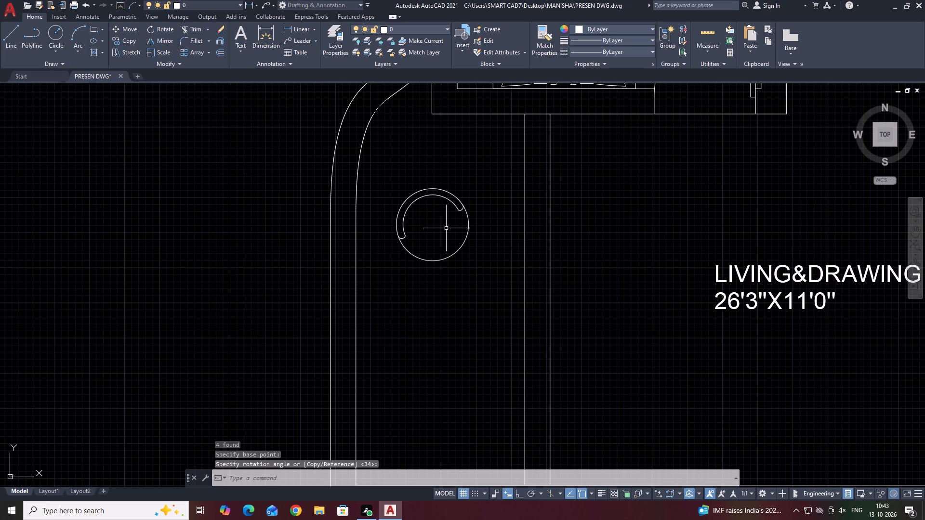
middle_drag(465, 284, 445, 247)
middle_drag(463, 273, 456, 247)
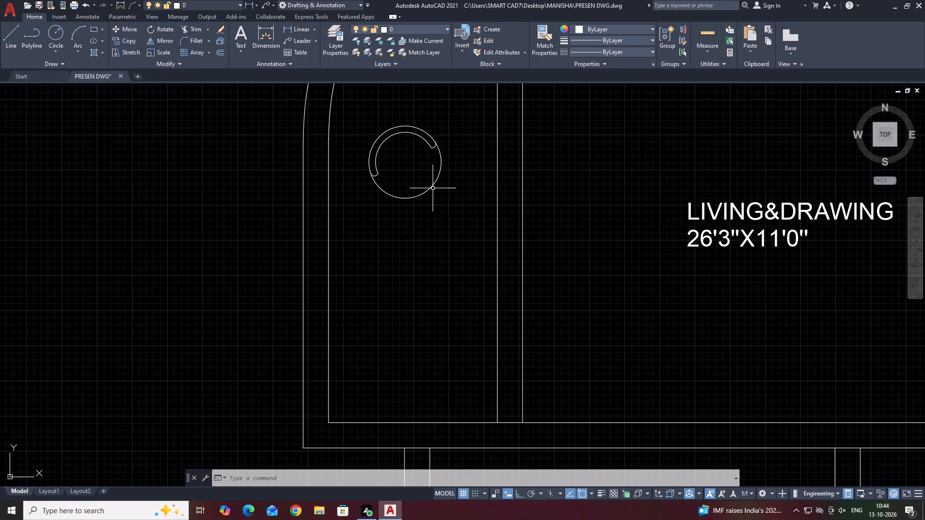
Draw a circle of about 7 inches radius just below the round chair as a small side table.
middle_drag(433, 188, 388, 189)
key(c)
key(space)
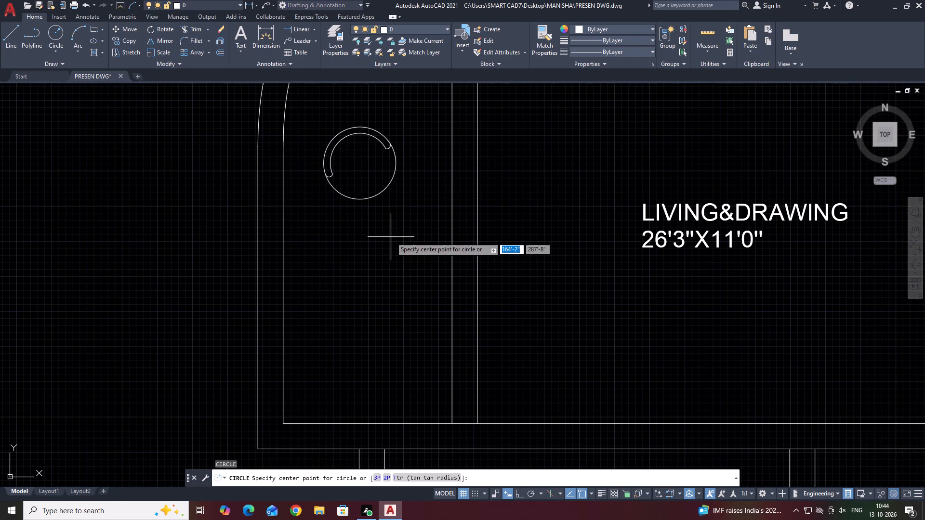
click(397, 234)
click(405, 216)
middle_drag(400, 221, 405, 240)
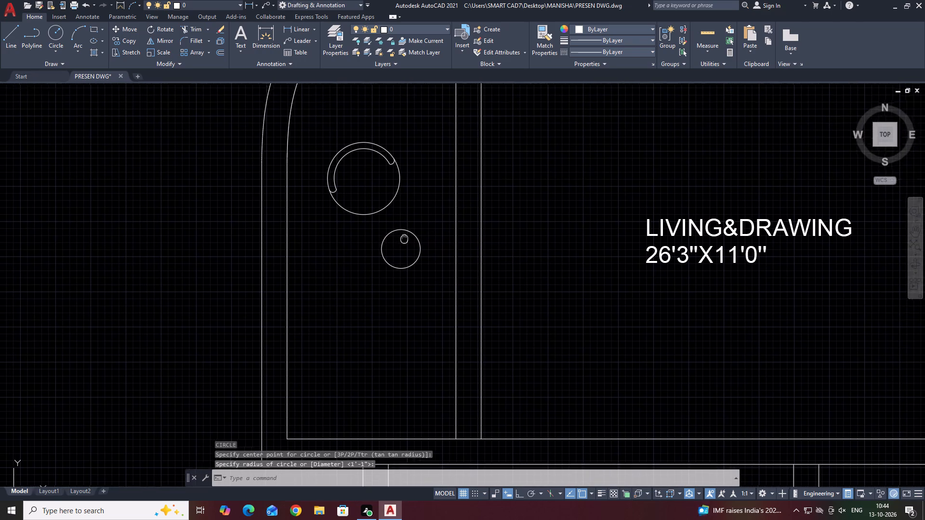
middle_drag(405, 240, 407, 244)
Draw a much smaller circle inside the side table circle, towards its upper left.
scroll(389, 260, up, 2)
key(s)
key(Escape)
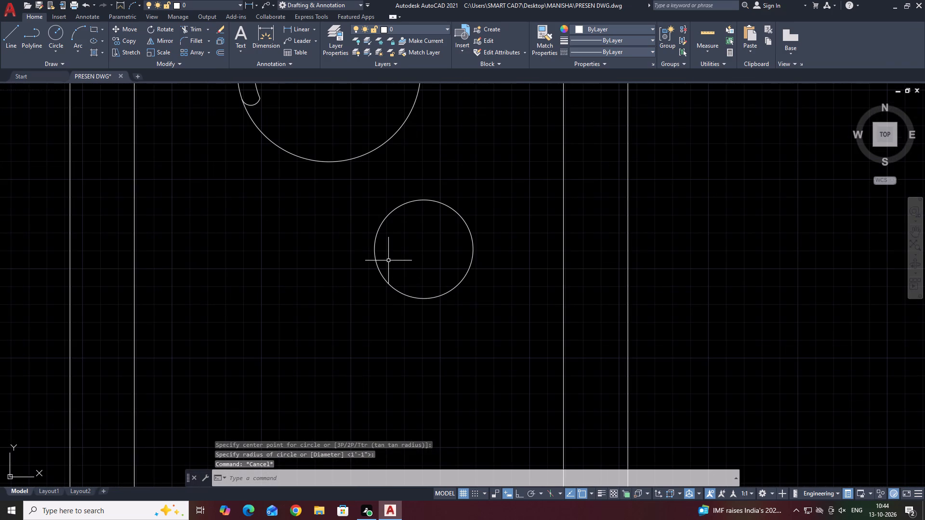
key(c)
key(space)
scroll(402, 235, up, 1)
click(402, 236)
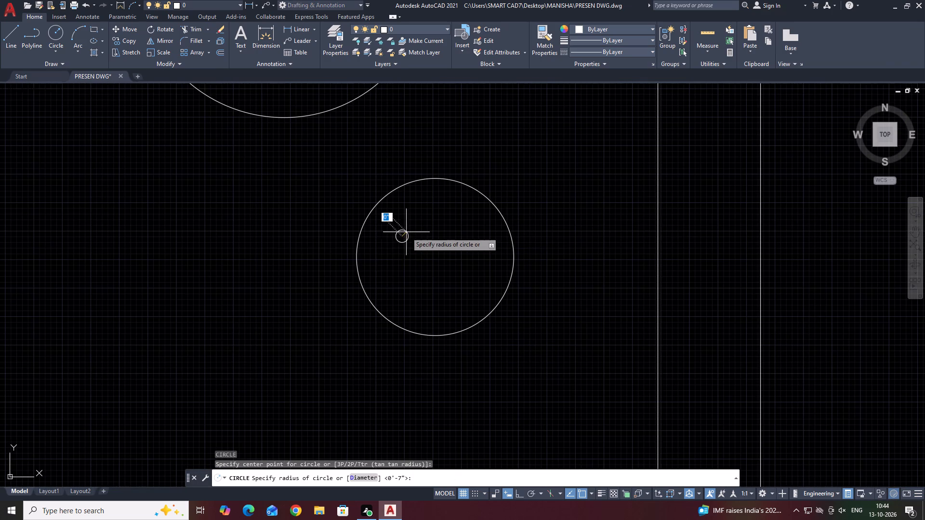
click(411, 221)
scroll(450, 257, down, 1)
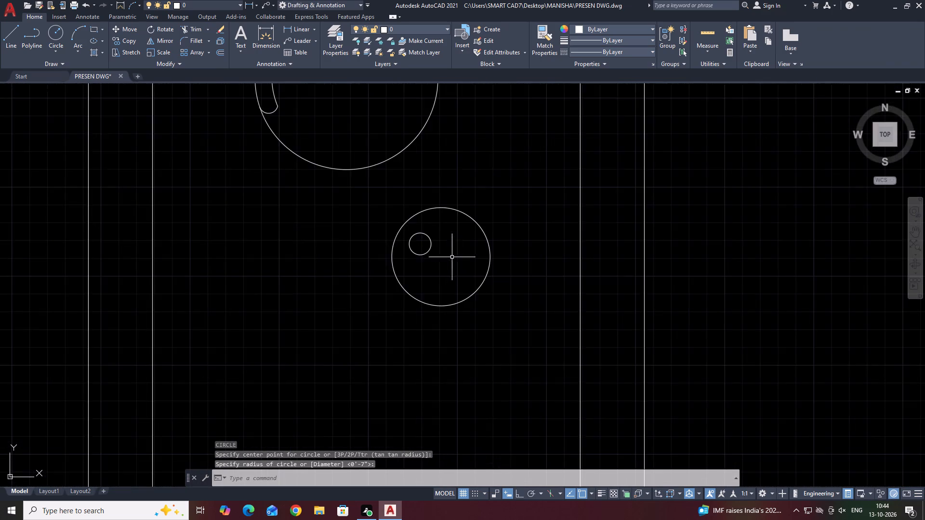
Draw a gently bowed, near-vertical three-point spline below the small circle as the left edge of a book on the table.
middle_drag(457, 264, 409, 247)
middle_drag(395, 260, 394, 286)
key(a)
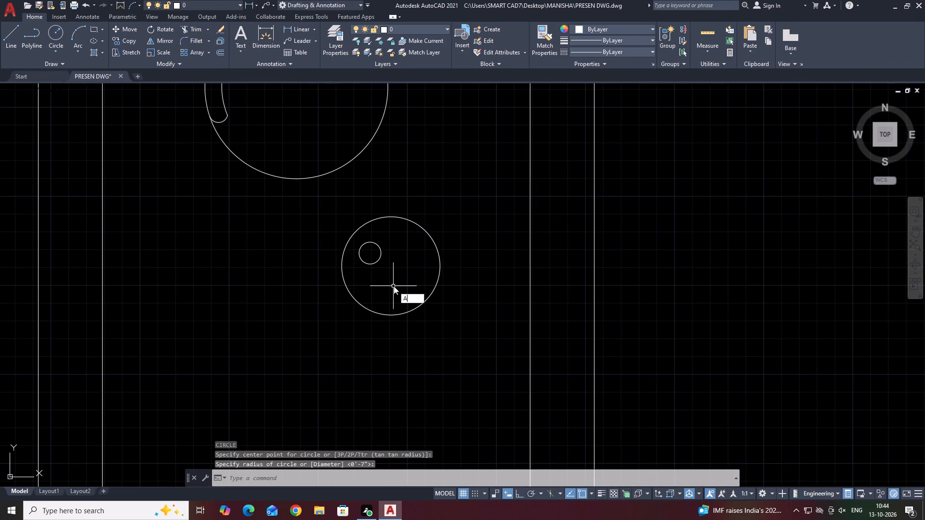
key(Escape)
key(s)
text(PL)
key(space)
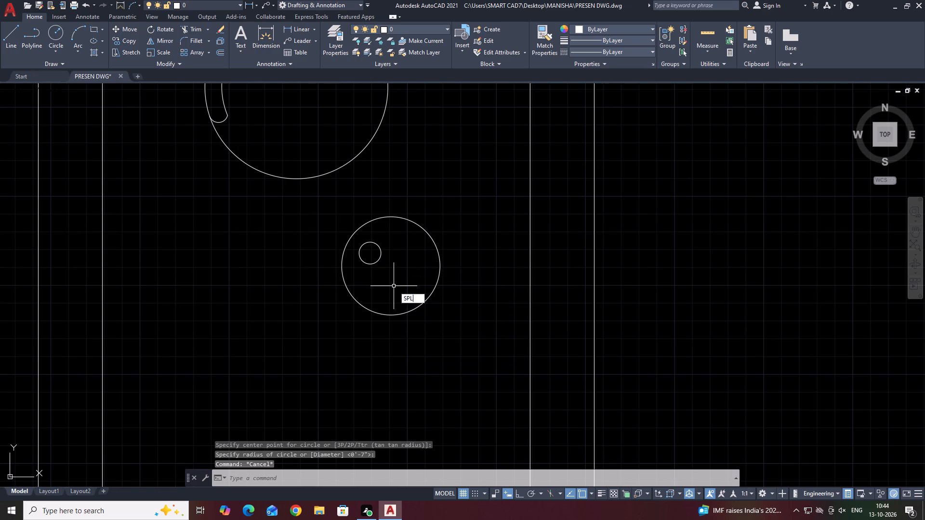
scroll(386, 276, up, 3)
click(340, 270)
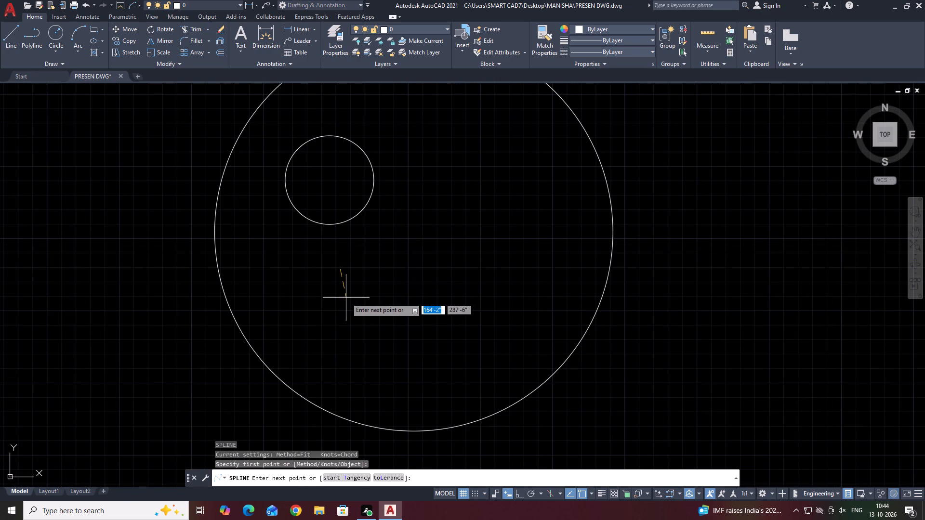
click(345, 295)
click(345, 326)
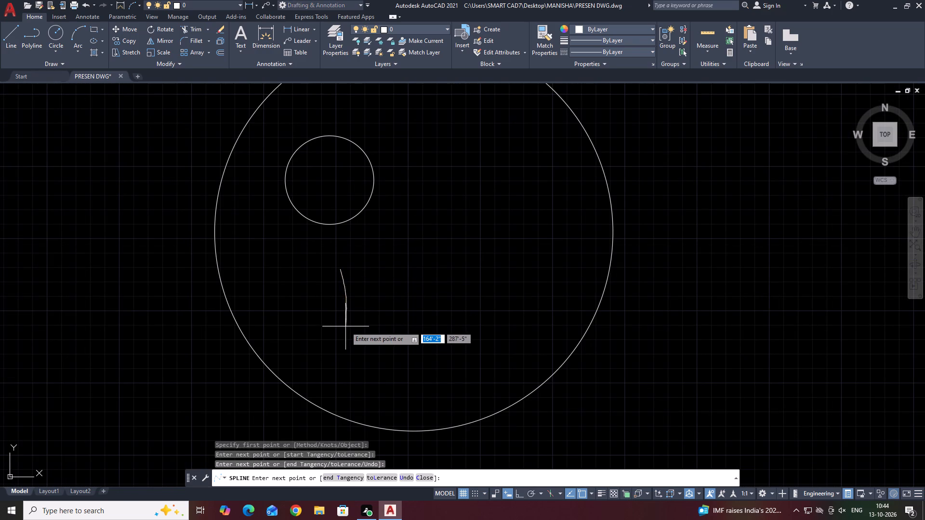
key(Return)
Draw the book's bottom edge as a spline rising from the left edge's lower end and arching over to the right.
key(space)
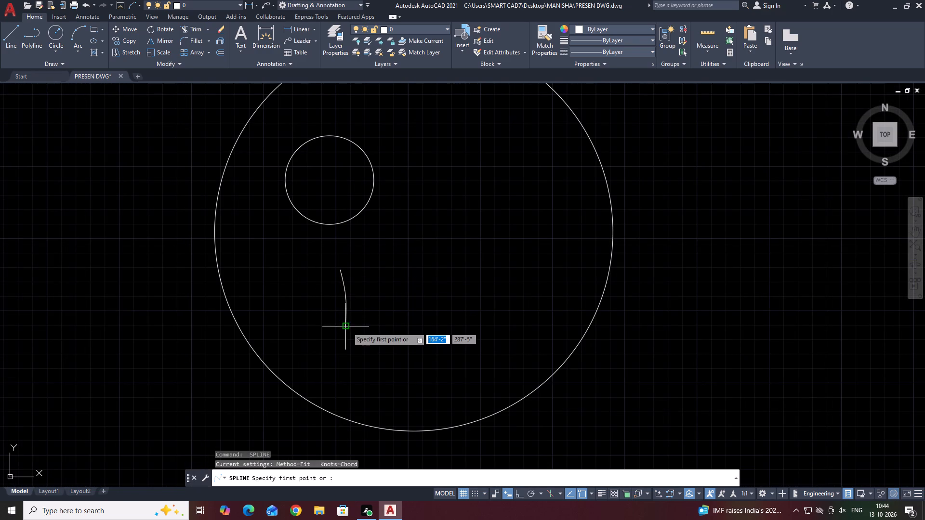
click(347, 327)
key(F8)
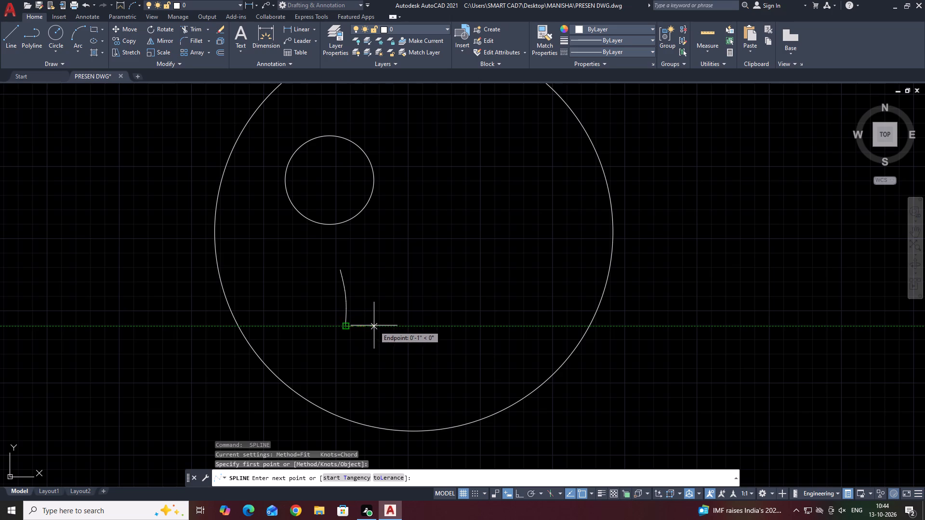
key(F8)
scroll(375, 317, up, 2)
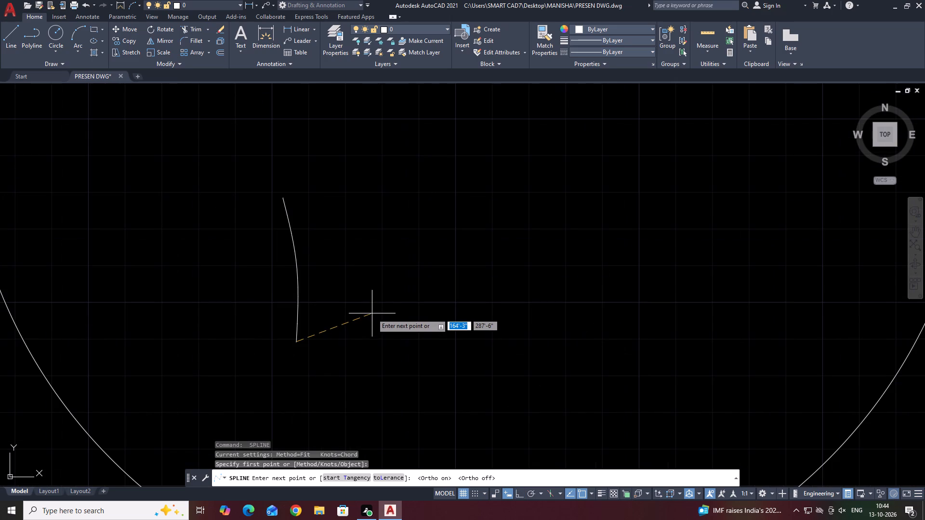
click(371, 314)
click(388, 313)
click(409, 320)
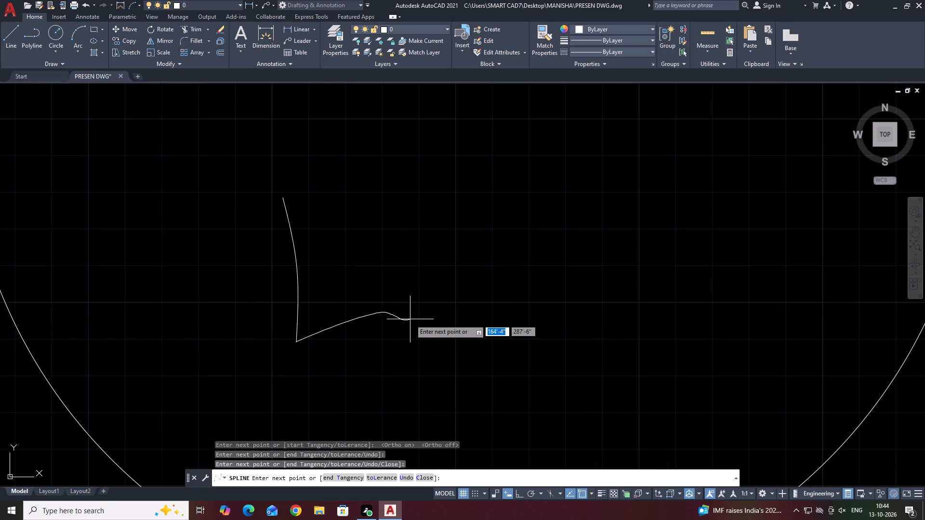
key(space)
Draw the book's top edge as a three-point spline from the left edge's upper end, curving slightly upward to the right.
key(space)
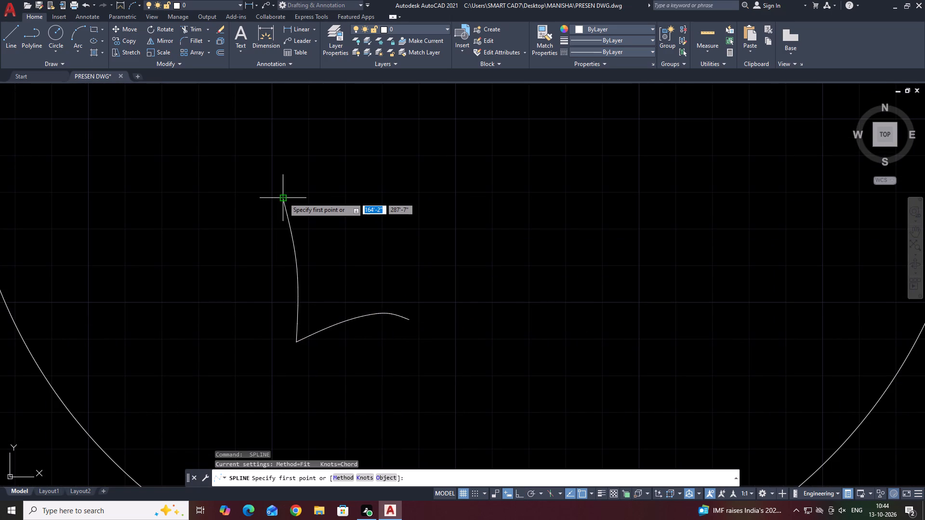
click(283, 197)
click(352, 192)
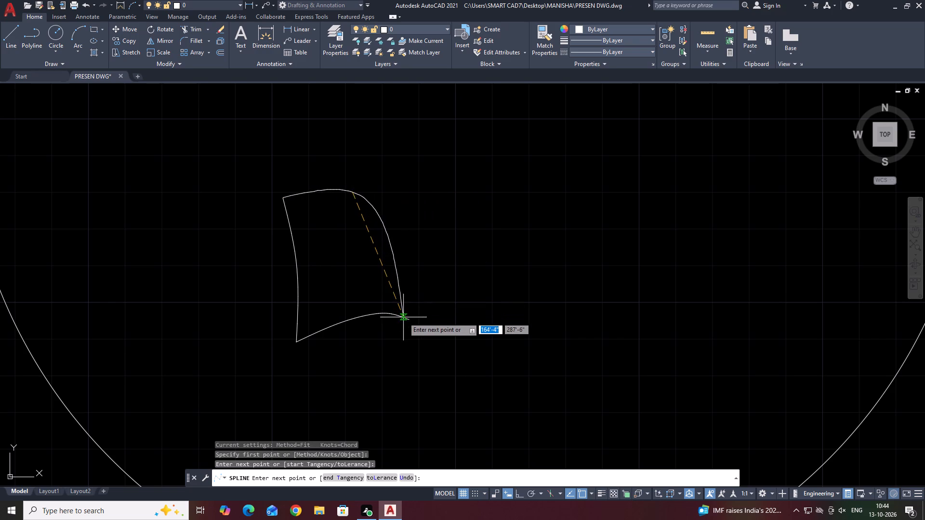
click(387, 182)
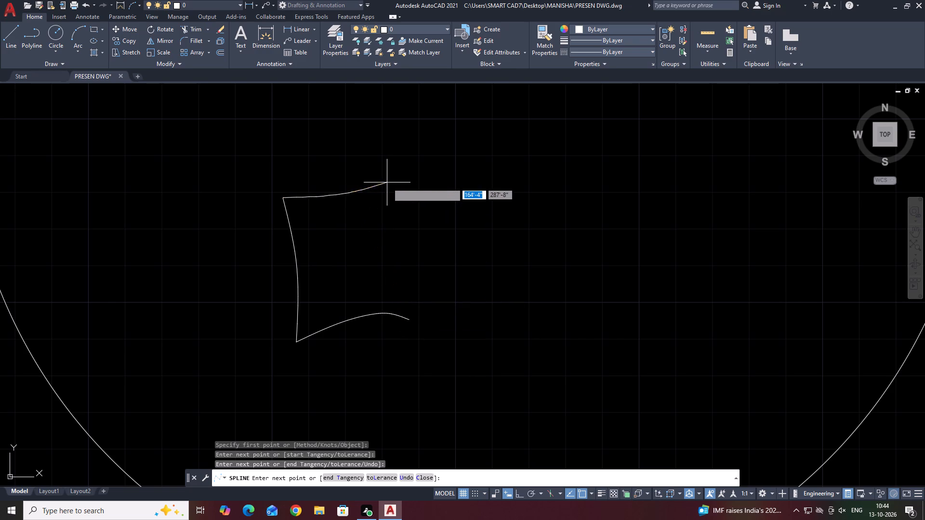
key(space)
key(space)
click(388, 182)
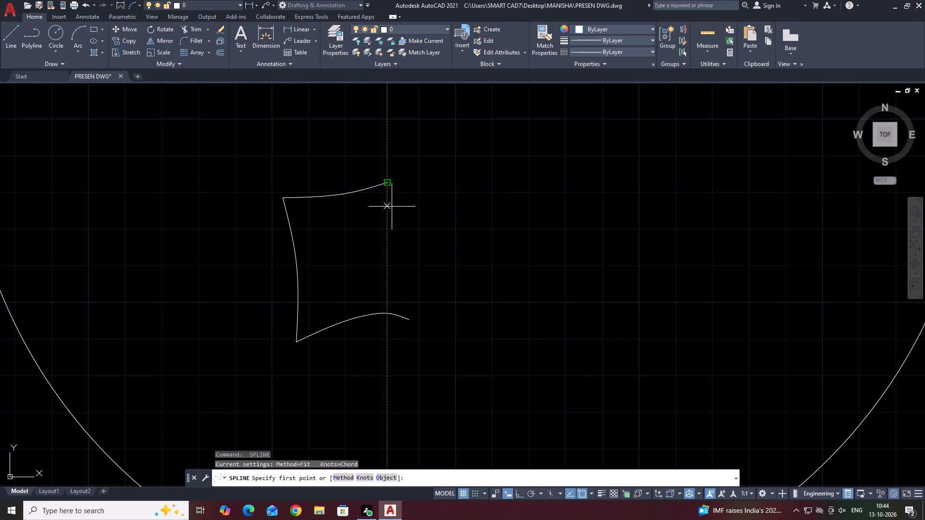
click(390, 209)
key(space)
Draw the page's right edge as a spline from the top edge's right end down to the bottom edge's right end.
key(space)
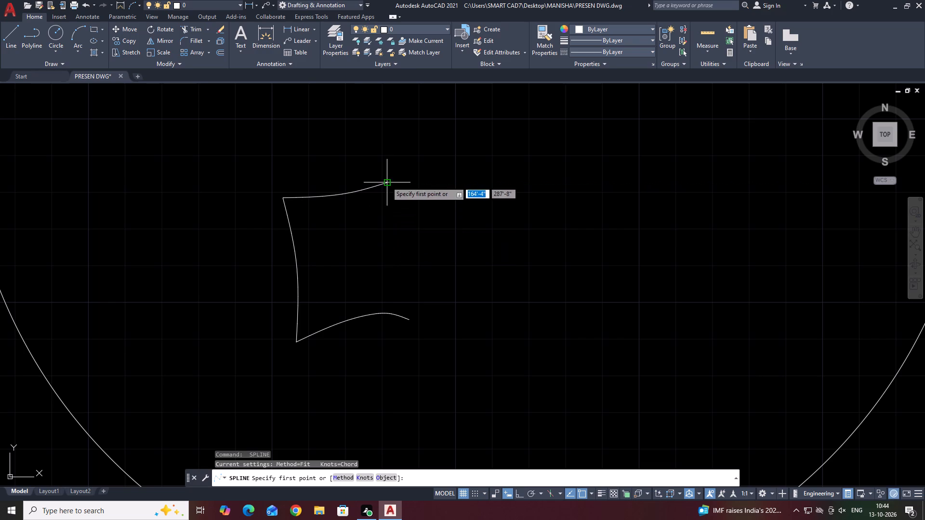
click(386, 182)
click(387, 219)
click(394, 250)
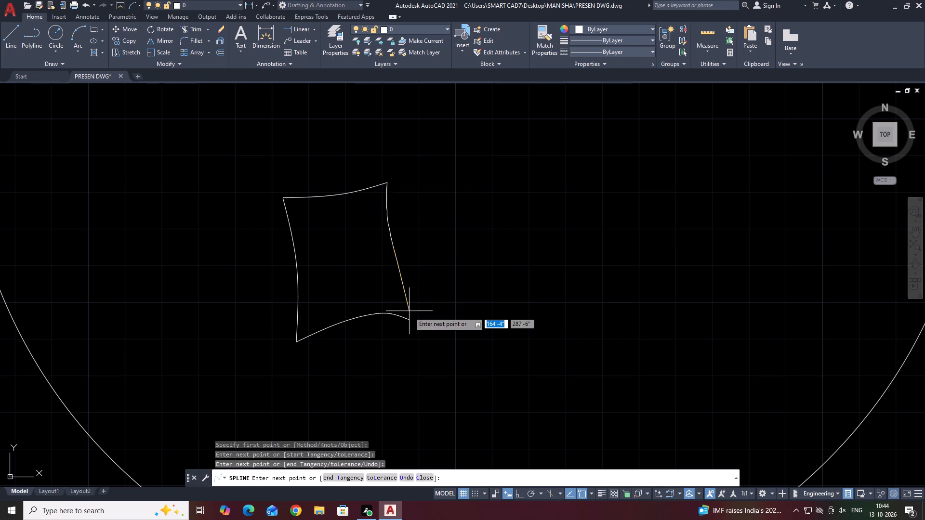
click(408, 320)
key(space)
Stretch the right edge spline's lower end onto the end of the bottom edge so the page corner closes cleanly.
scroll(423, 316, up, 2)
click(421, 309)
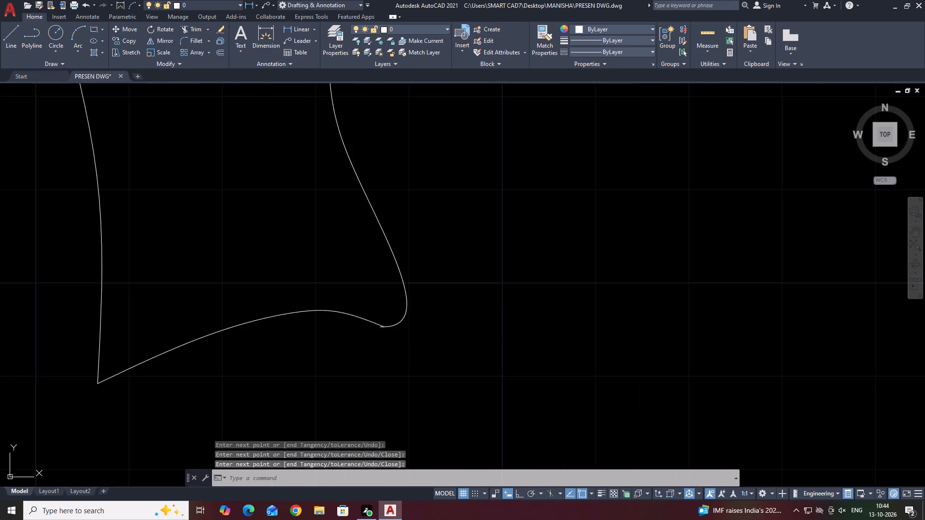
click(402, 283)
scroll(380, 325, up, 5)
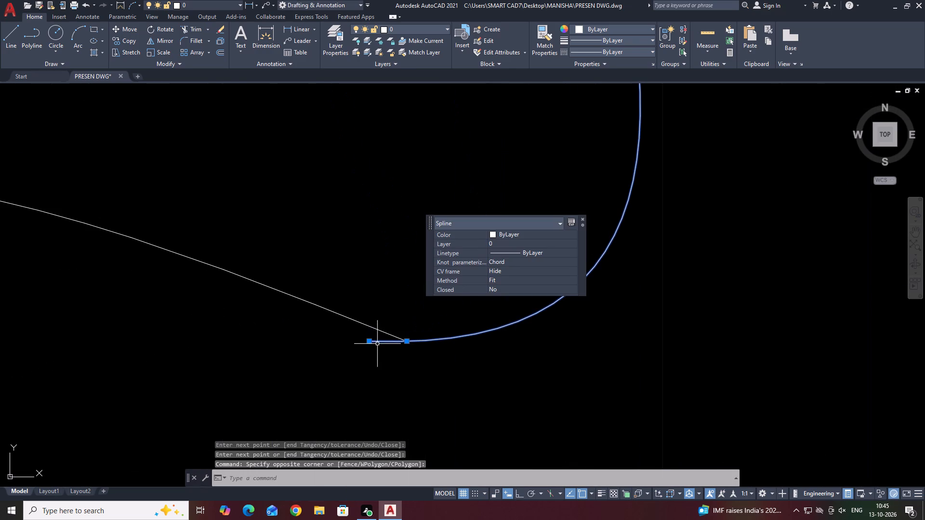
click(368, 341)
click(409, 340)
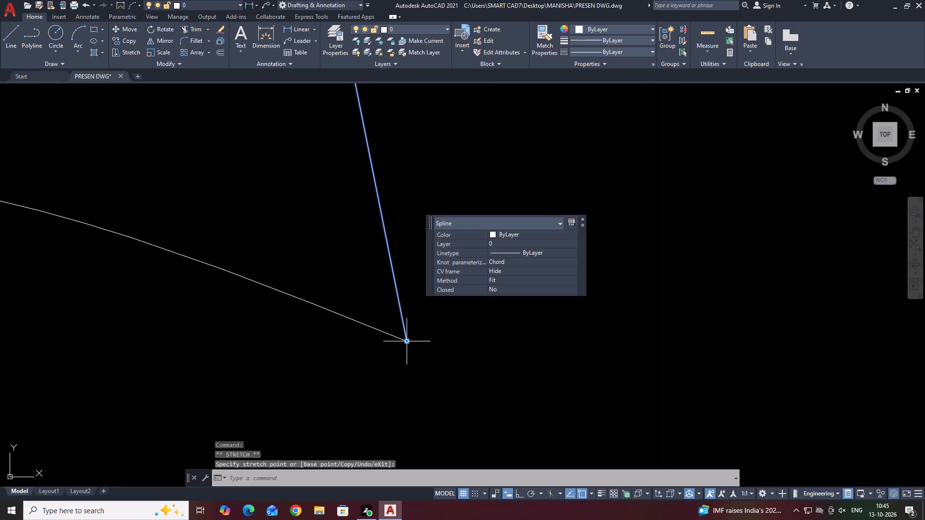
scroll(382, 313, down, 8)
key(Escape)
Mirror the four page splines about the line through the right edge's two ends, keeping the originals, to form an open book.
middle_drag(405, 189, 369, 213)
click(357, 144)
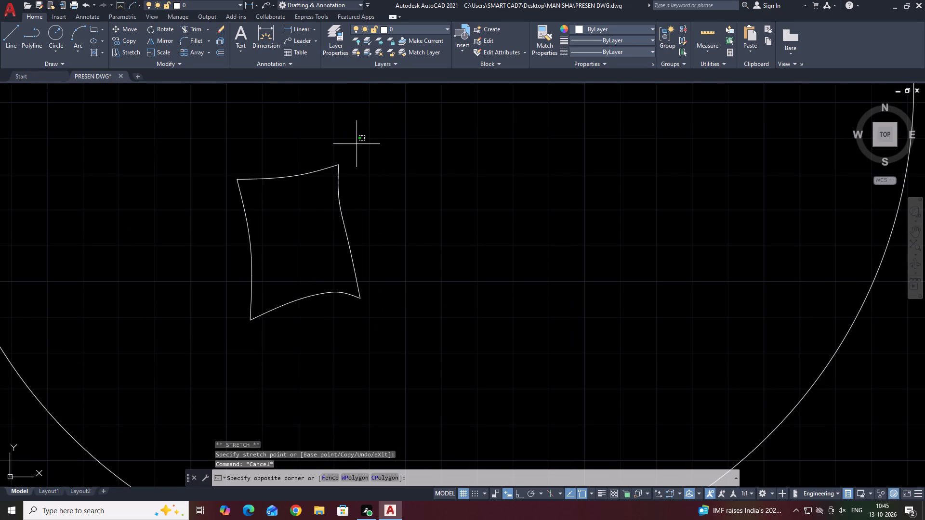
click(216, 324)
middle_drag(306, 318, 232, 344)
scroll(232, 344, down, 1)
text(MI)
key(space)
click(267, 333)
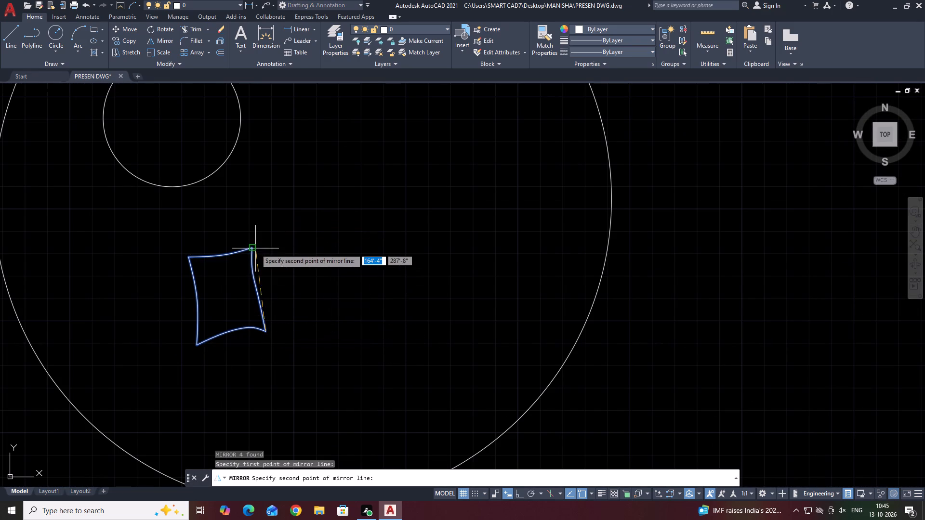
click(253, 248)
drag(270, 282, 253, 248)
middle_drag(246, 285, 259, 276)
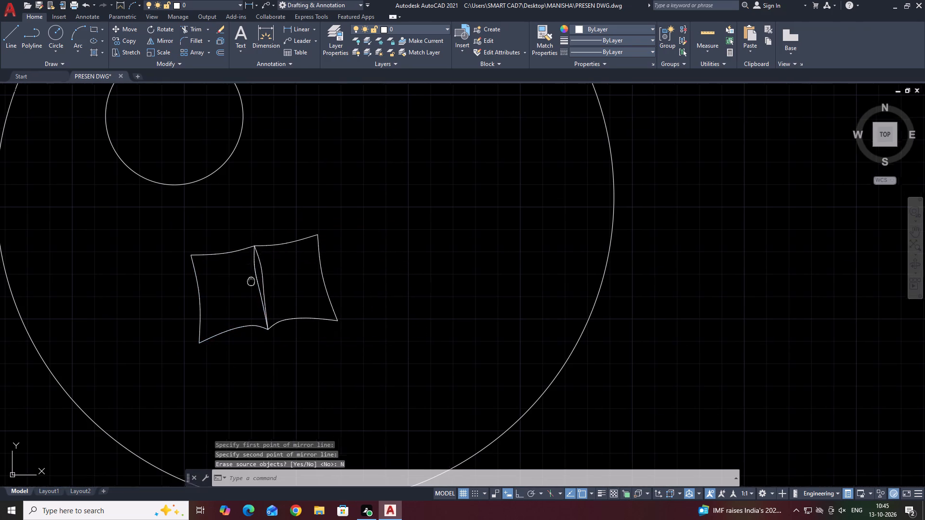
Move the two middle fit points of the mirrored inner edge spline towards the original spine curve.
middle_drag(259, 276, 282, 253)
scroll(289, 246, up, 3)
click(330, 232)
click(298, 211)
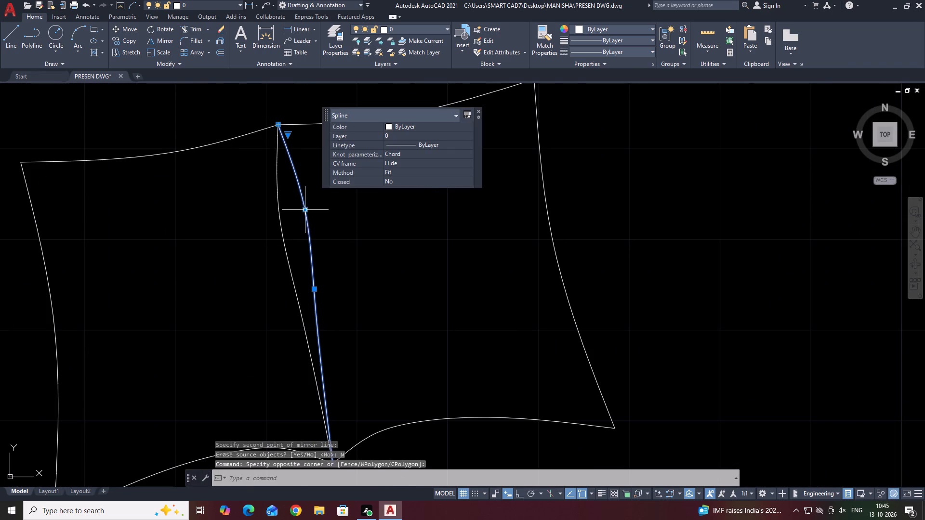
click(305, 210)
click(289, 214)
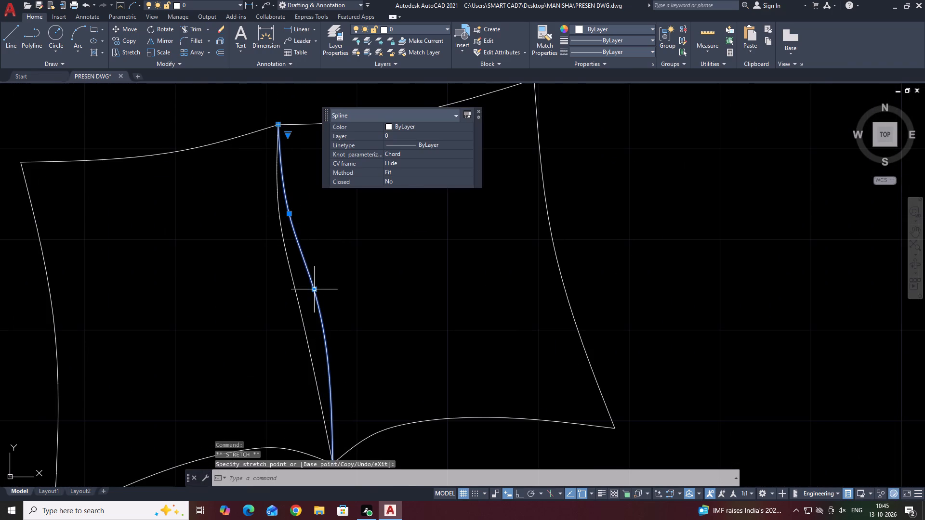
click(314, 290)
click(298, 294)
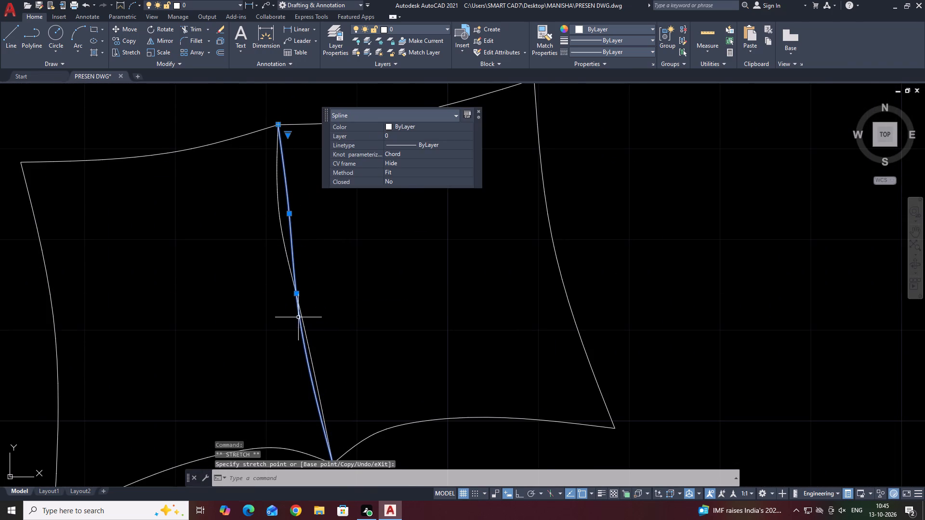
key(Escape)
Delete the mirrored inner edge spline, leaving a single spine curve between the book's two pages.
scroll(319, 265, down, 2)
scroll(305, 251, up, 1)
click(310, 247)
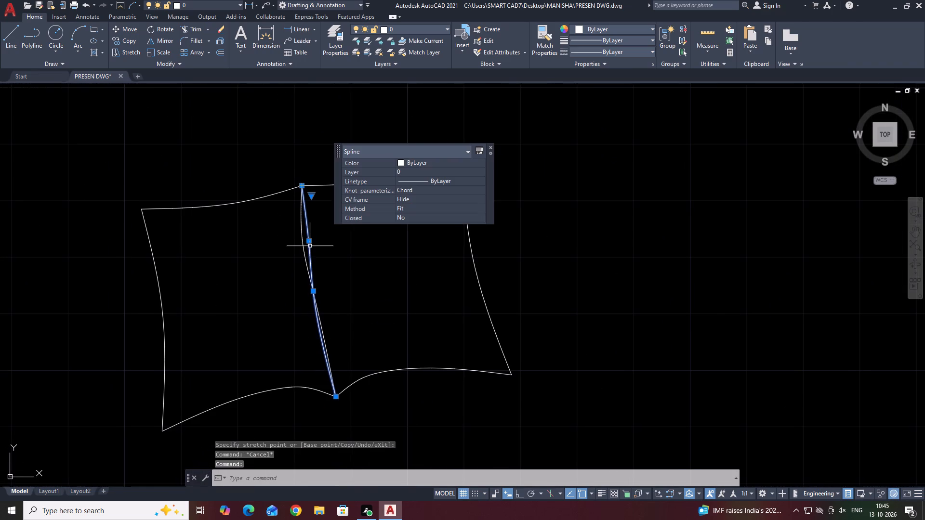
middle_click(314, 249)
key(Delete)
middle_drag(364, 285, 345, 271)
scroll(345, 271, down, 1)
middle_drag(423, 278, 415, 274)
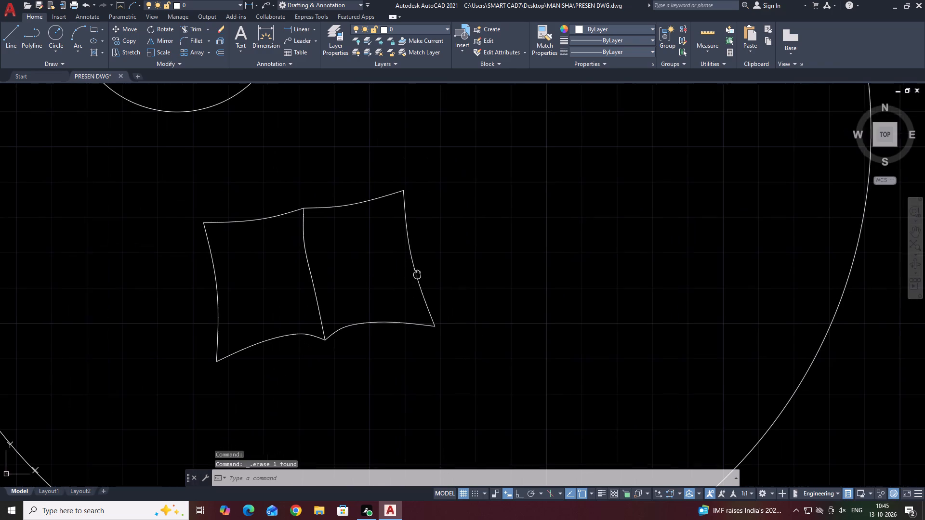
middle_drag(415, 274, 415, 234)
middle_drag(385, 237, 402, 282)
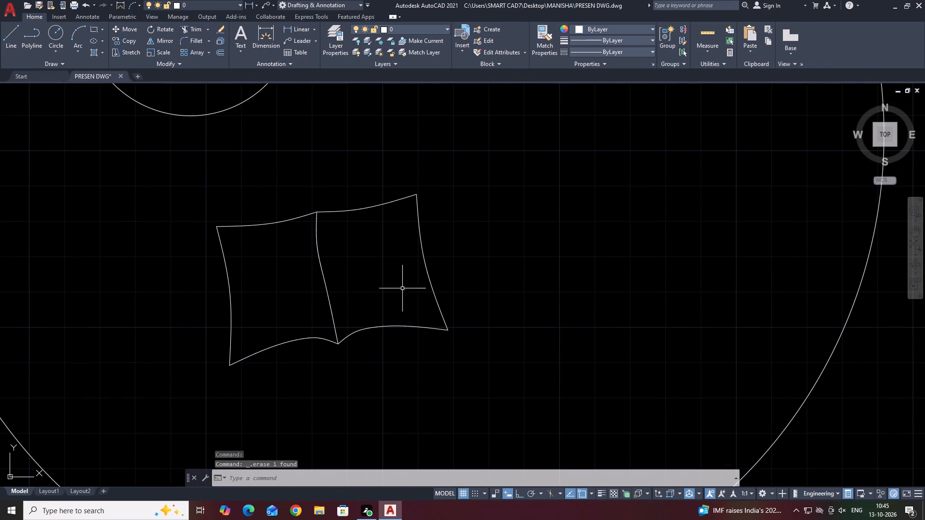
Offset the book's outer left and right edge splines inward by 0.1.
click(432, 257)
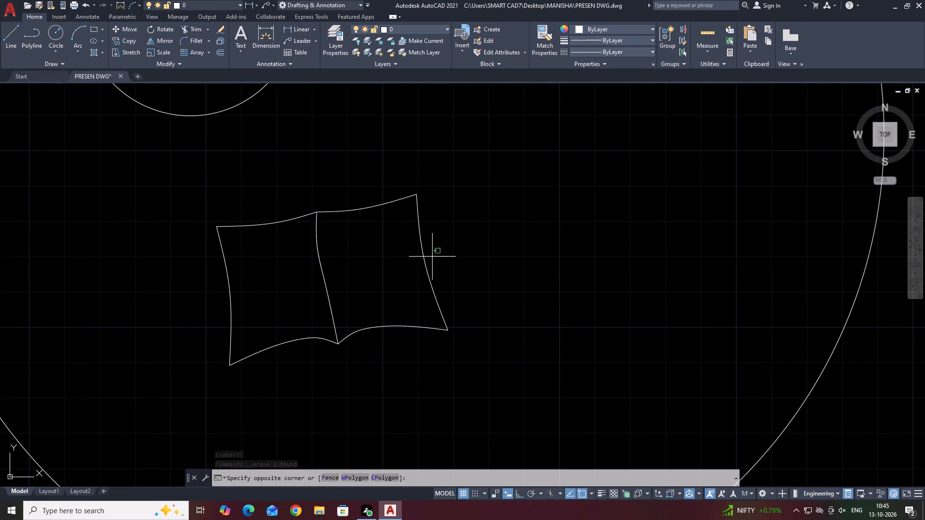
click(409, 258)
middle_click(479, 262)
key(o)
key(space)
text(0.)
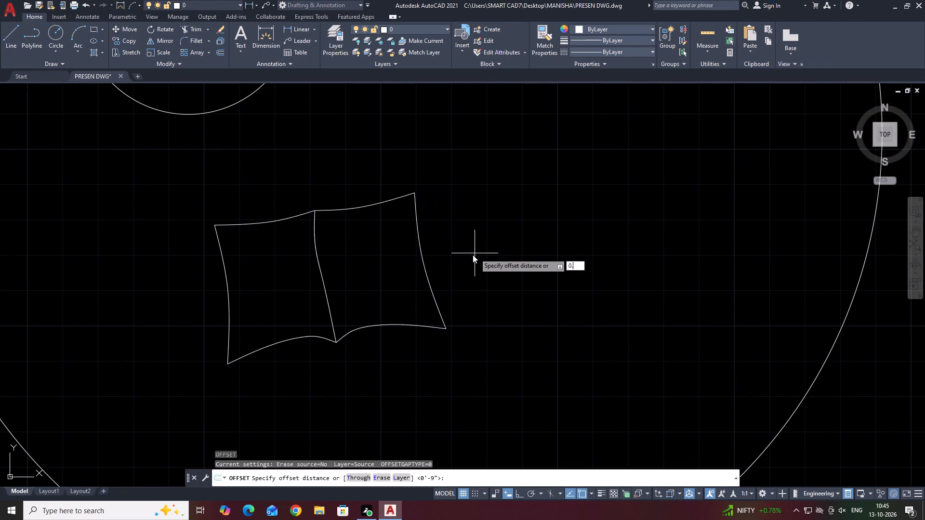
key(1)
key(space)
click(419, 290)
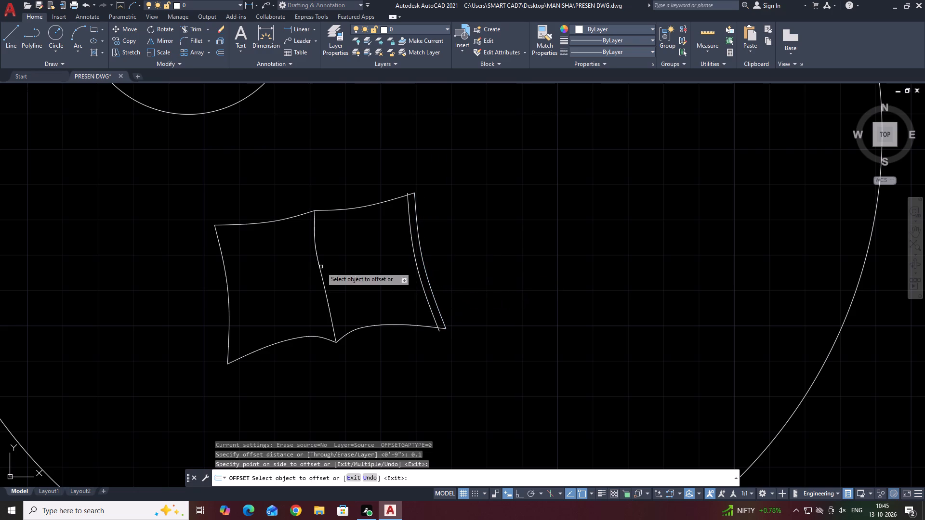
click(225, 268)
click(244, 264)
key(Escape)
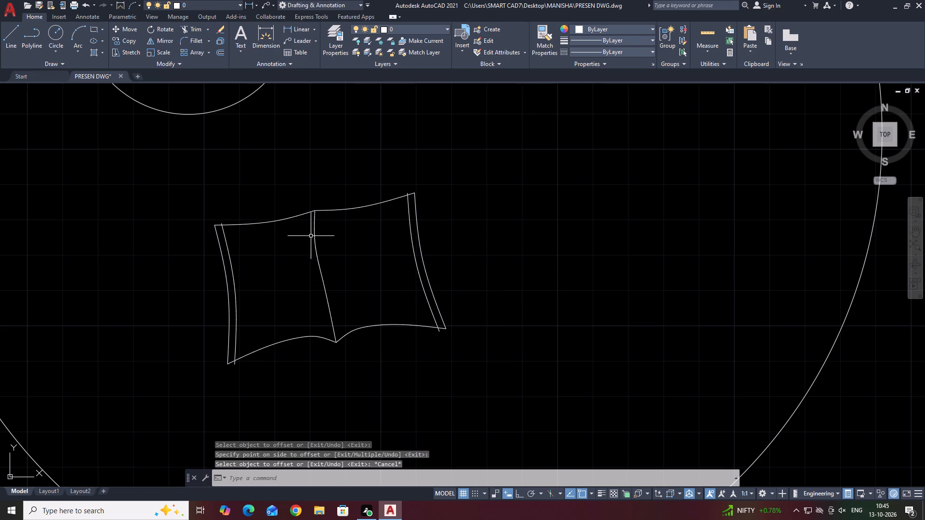
Trim the ends of the two offset side curves that overhang the book's top and bottom edges.
text(TR)
key(space)
scroll(225, 236, up, 3)
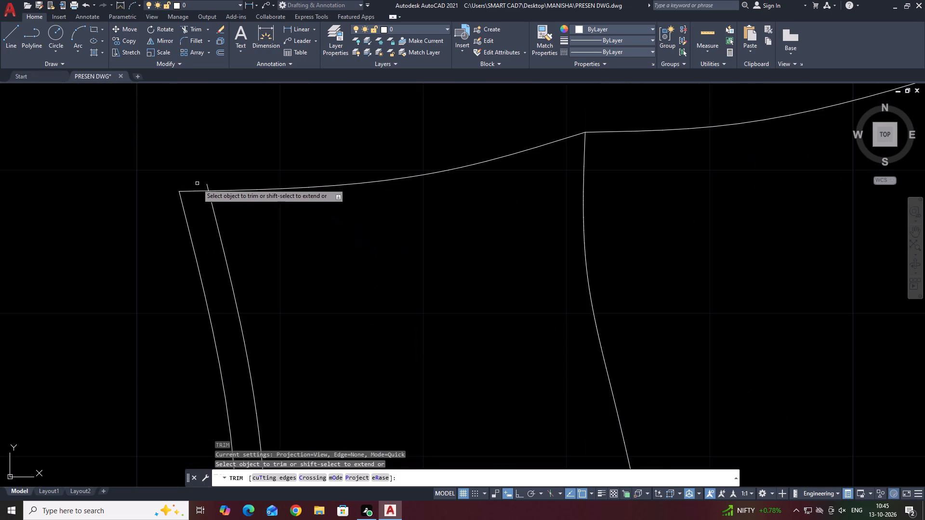
click(208, 185)
scroll(417, 213, down, 4)
scroll(549, 175, up, 3)
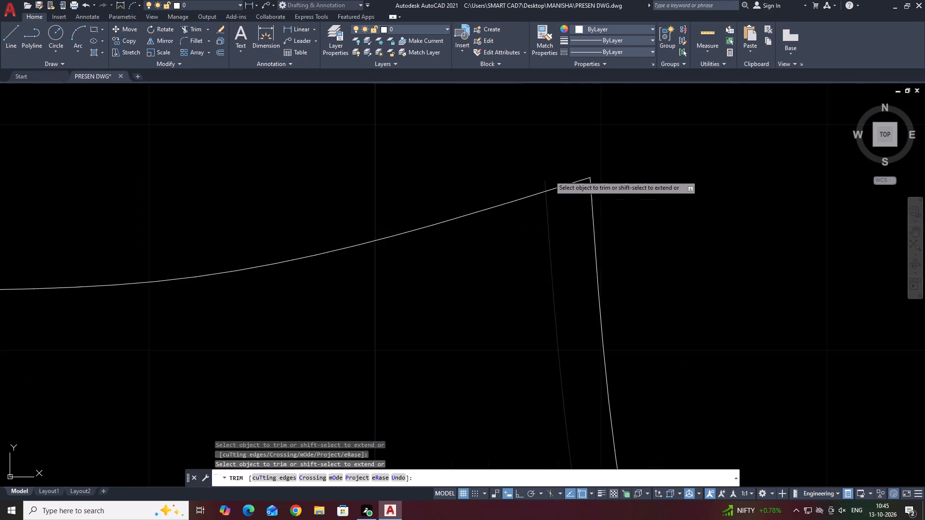
scroll(549, 175, up, 2)
click(550, 183)
click(523, 196)
scroll(529, 188, down, 5)
middle_drag(595, 375, 483, 143)
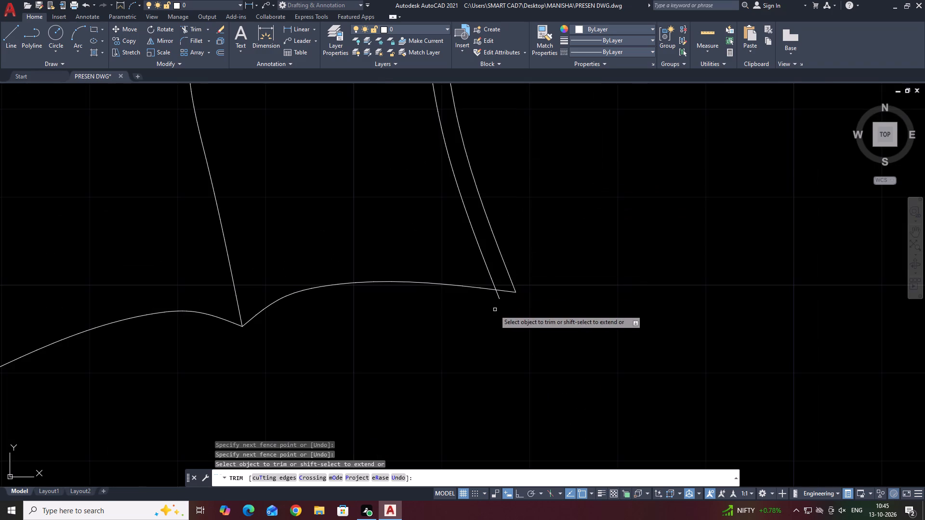
scroll(494, 310, up, 2)
click(527, 277)
click(474, 273)
scroll(565, 294, down, 5)
scroll(203, 344, up, 2)
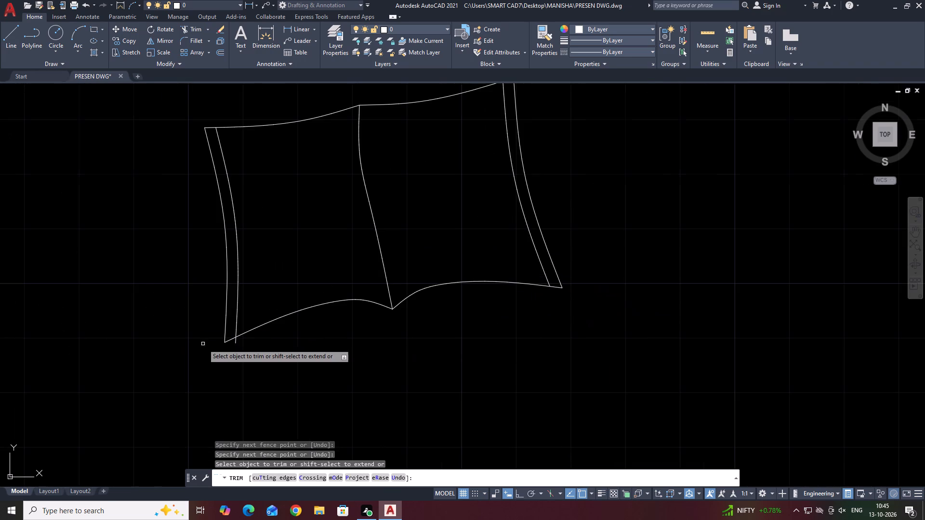
scroll(203, 344, up, 3)
click(341, 339)
click(374, 299)
scroll(384, 320, down, 9)
key(Escape)
Offset the bottom and top edge splines of both pages inward by the same 0.1 distance.
middle_click(384, 323)
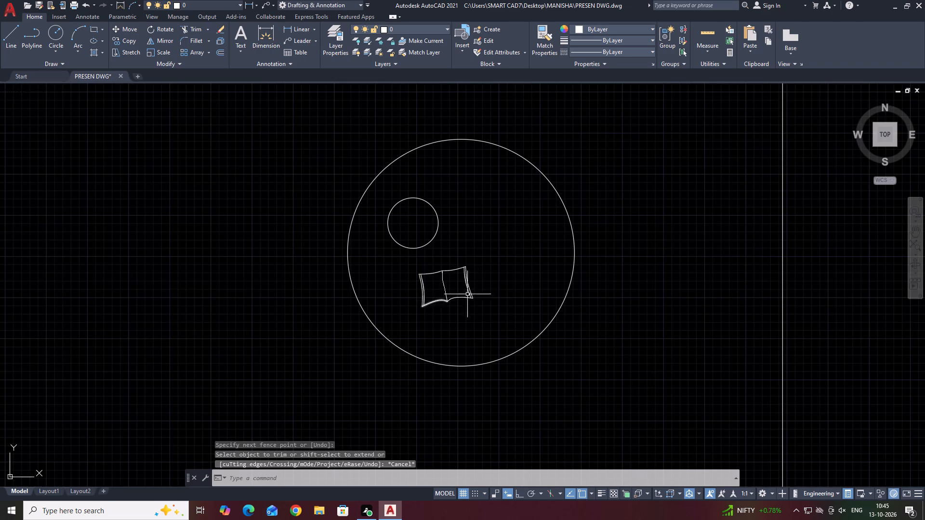
middle_drag(480, 290, 469, 287)
middle_drag(432, 283, 435, 292)
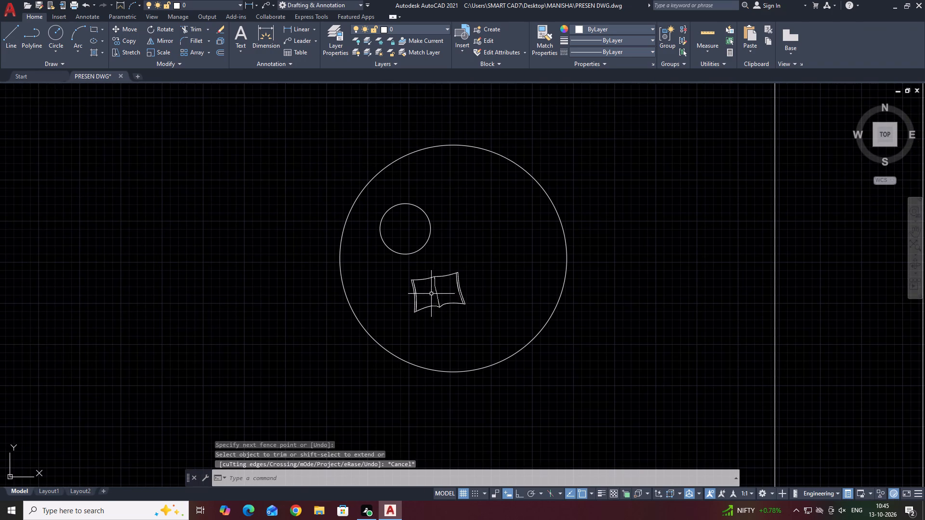
scroll(436, 294, up, 3)
click(467, 338)
click(465, 330)
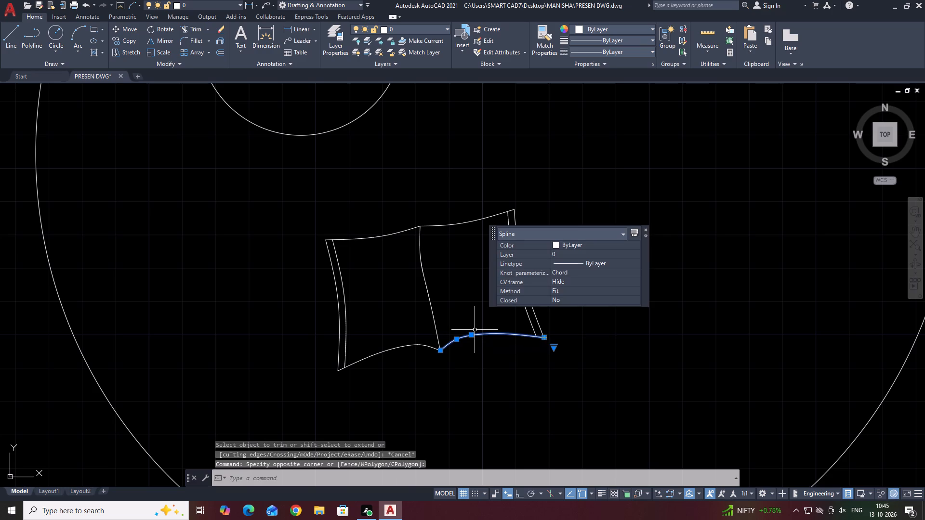
text(O)
key(space)
key(space)
click(474, 325)
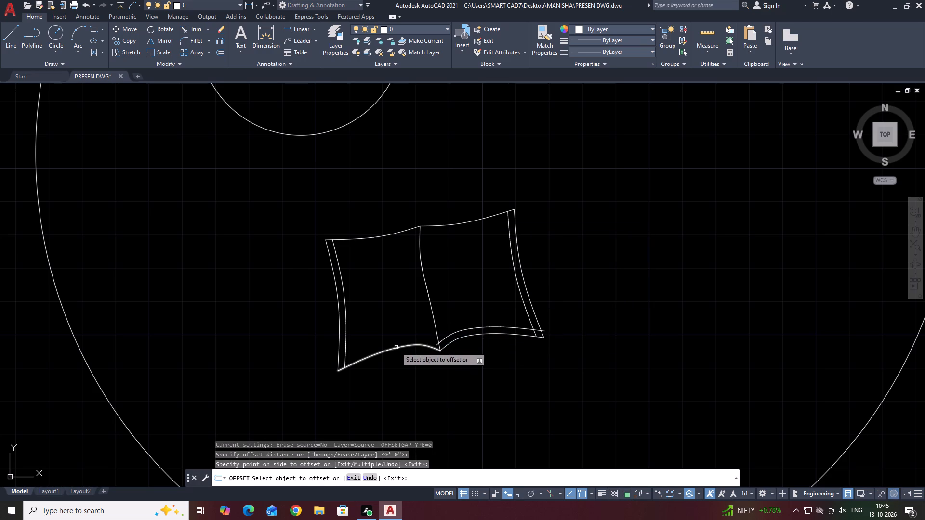
click(397, 349)
drag(398, 336, 398, 330)
click(362, 237)
click(365, 247)
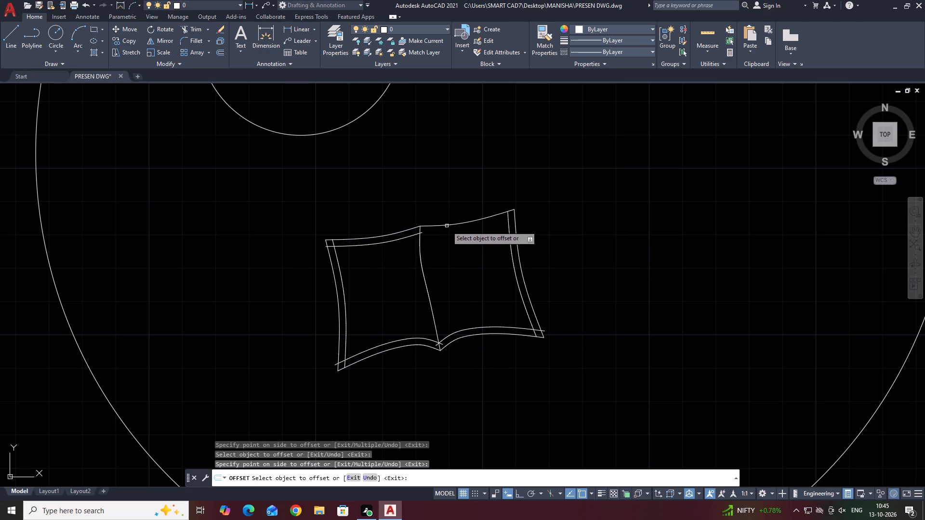
click(447, 226)
drag(447, 235, 449, 241)
key(Escape)
Trim the crossing offset curves at the left page's upper and lower outer corners to form clean inner corners.
text(TR)
key(space)
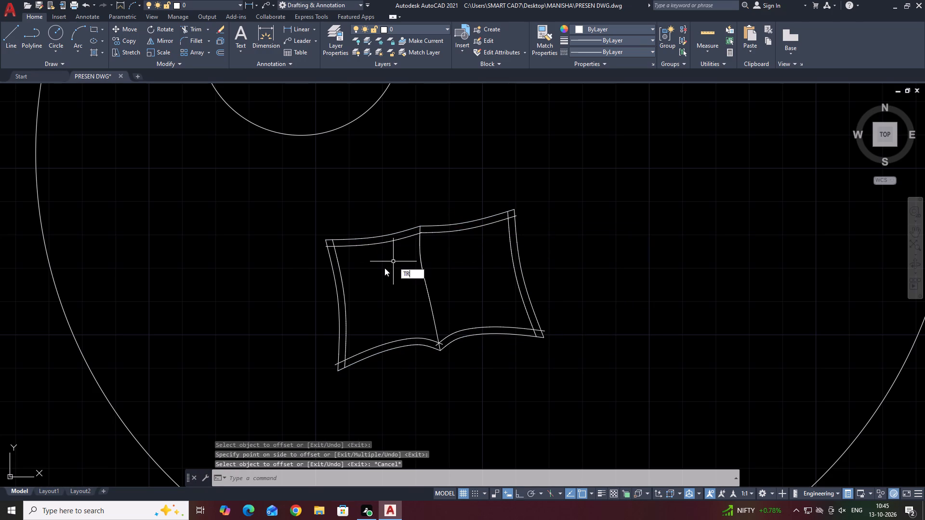
scroll(322, 257, up, 4)
click(338, 189)
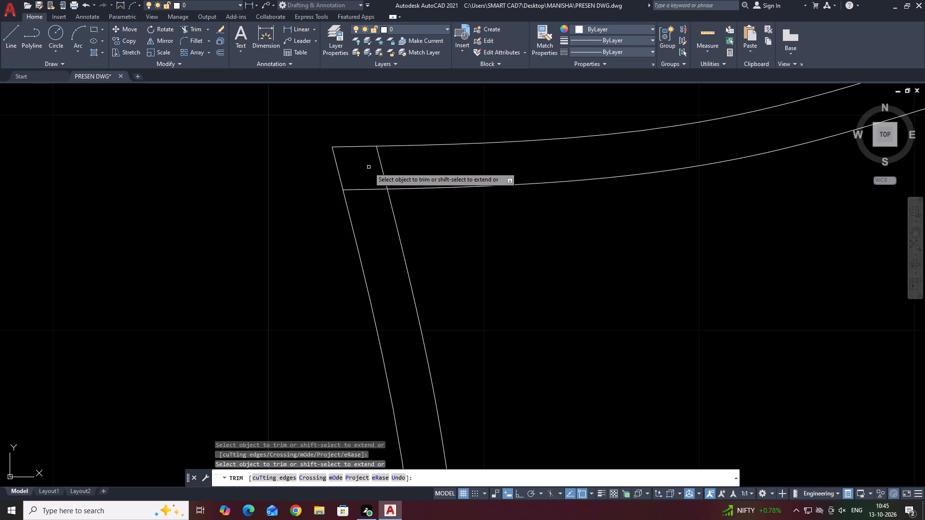
click(379, 159)
click(371, 189)
scroll(360, 229, down, 6)
middle_drag(601, 220, 325, 207)
scroll(313, 165, up, 6)
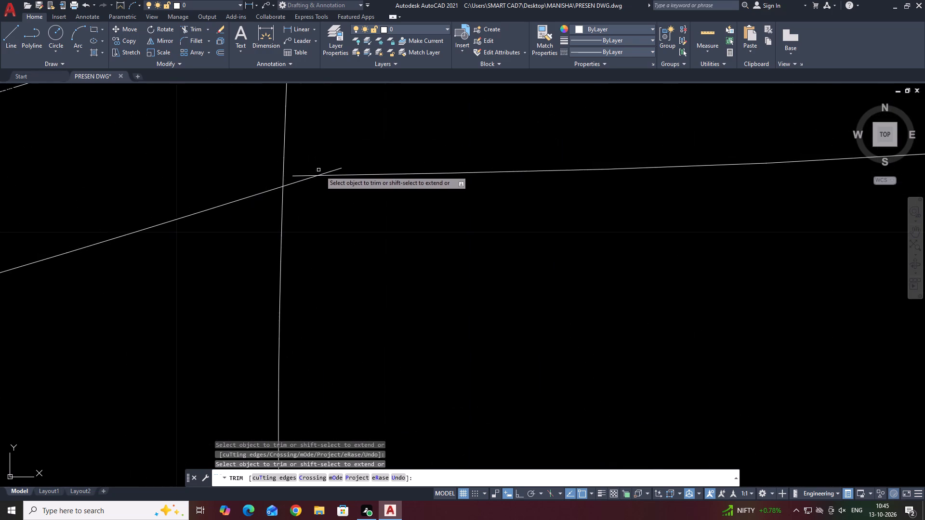
middle_drag(379, 195, 441, 219)
scroll(441, 219, down, 9)
middle_drag(548, 254, 532, 253)
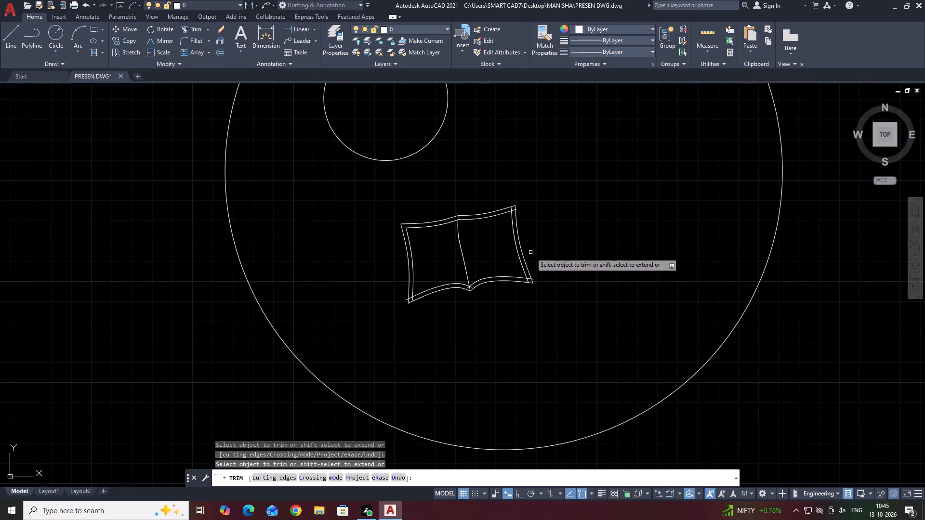
scroll(348, 281, up, 3)
middle_drag(592, 367, 577, 353)
scroll(592, 366, up, 4)
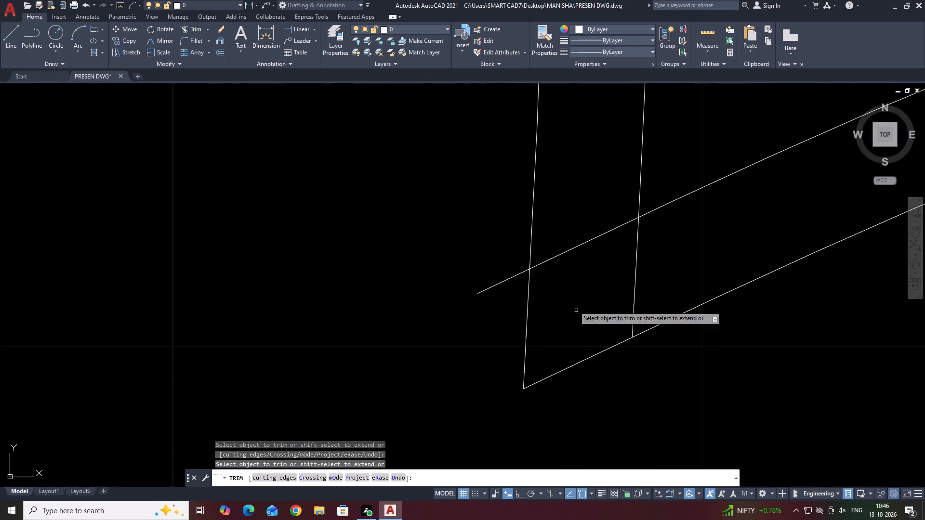
click(571, 236)
click(661, 264)
click(509, 257)
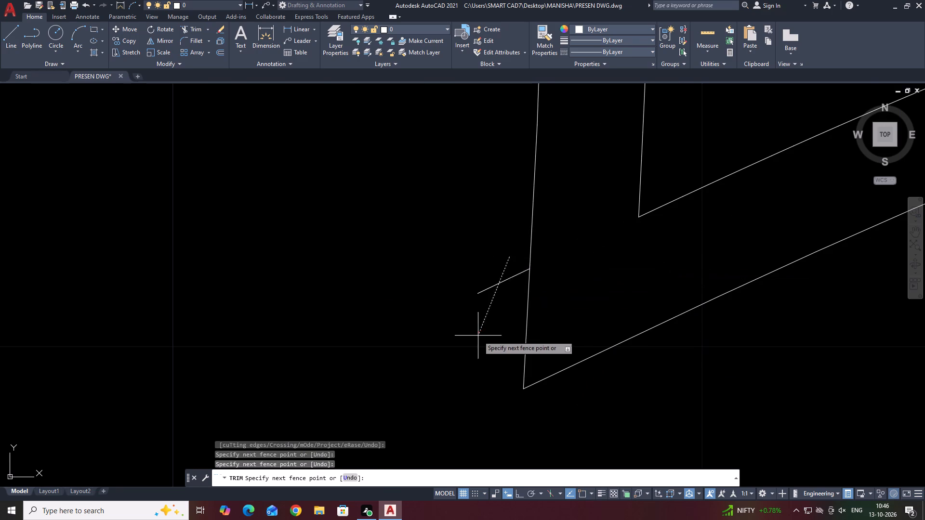
click(472, 337)
Trim the crossing offset curves and the leftover stub at the right page's lower outer corner.
scroll(452, 348, down, 10)
scroll(636, 309, up, 3)
scroll(566, 322, up, 1)
scroll(637, 307, up, 2)
click(671, 274)
click(625, 328)
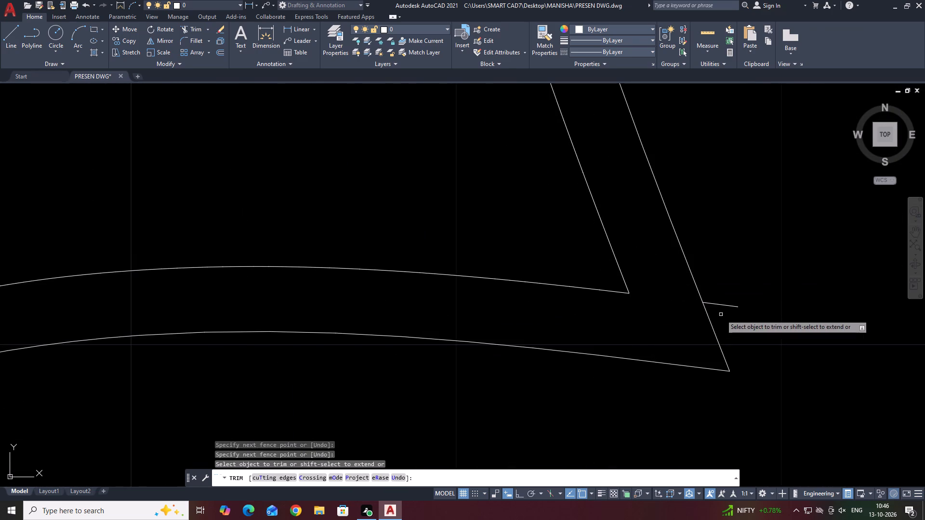
click(723, 305)
Trim the overlapping ends of the two bottom offset curves where they cross at the spine.
scroll(688, 343, down, 4)
scroll(435, 371, up, 5)
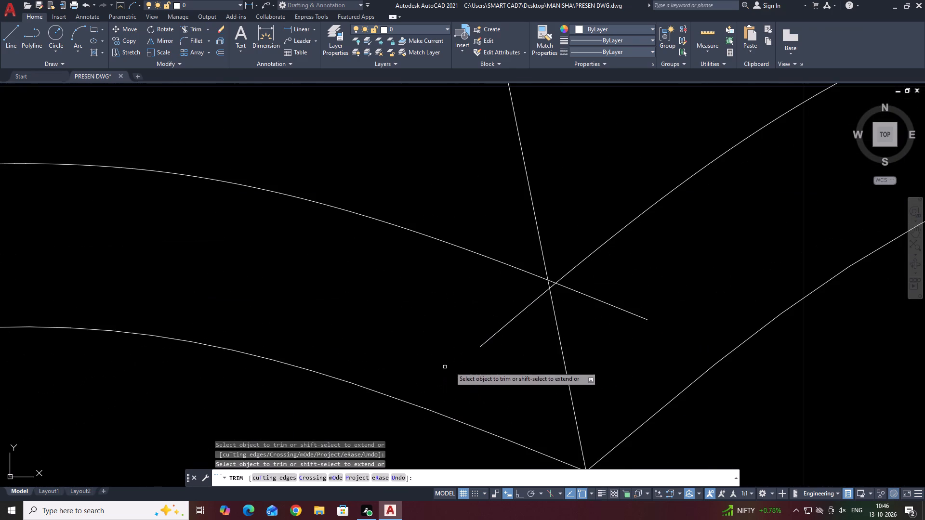
click(627, 285)
click(476, 310)
middle_drag(554, 301, 515, 346)
scroll(522, 339, down, 3)
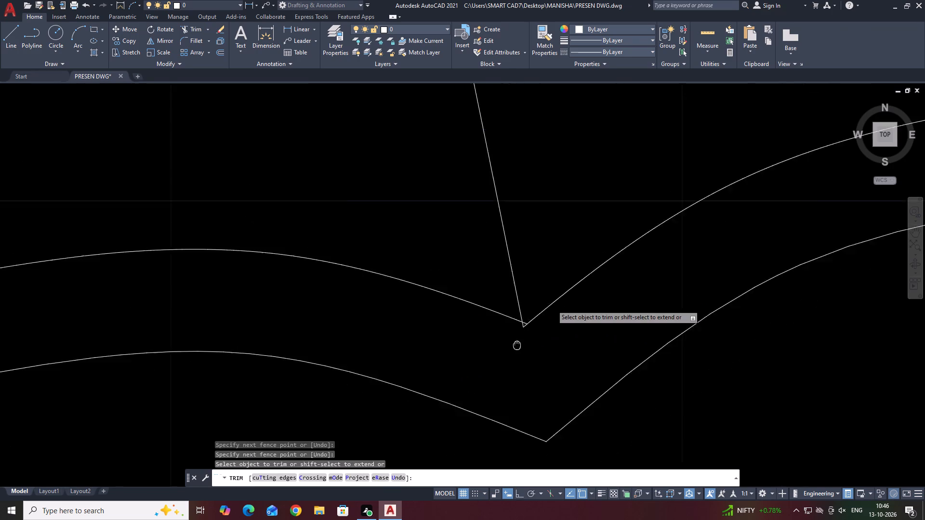
Trim the crossing offset curves and the leftover stub at the right page's upper outer corner.
scroll(515, 345, down, 5)
scroll(621, 142, up, 3)
scroll(608, 218, up, 3)
click(615, 218)
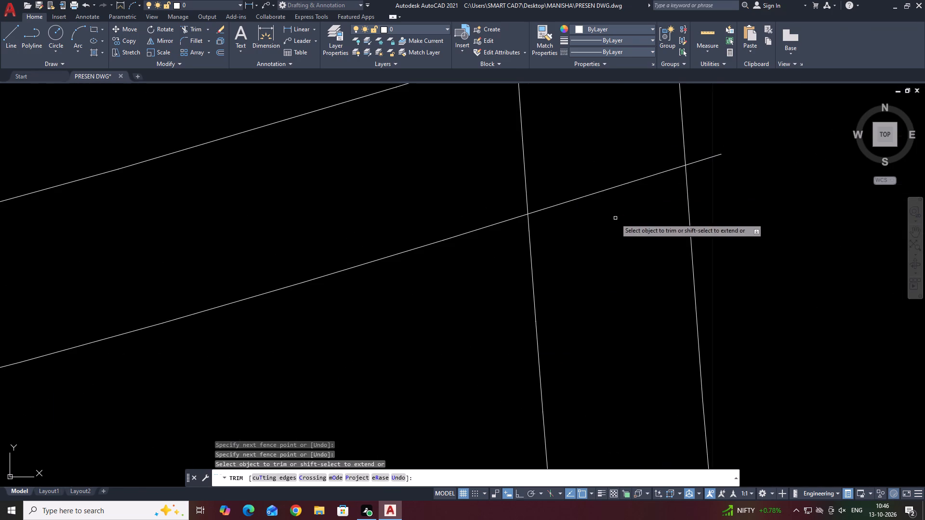
click(502, 152)
click(700, 161)
scroll(712, 224, down, 5)
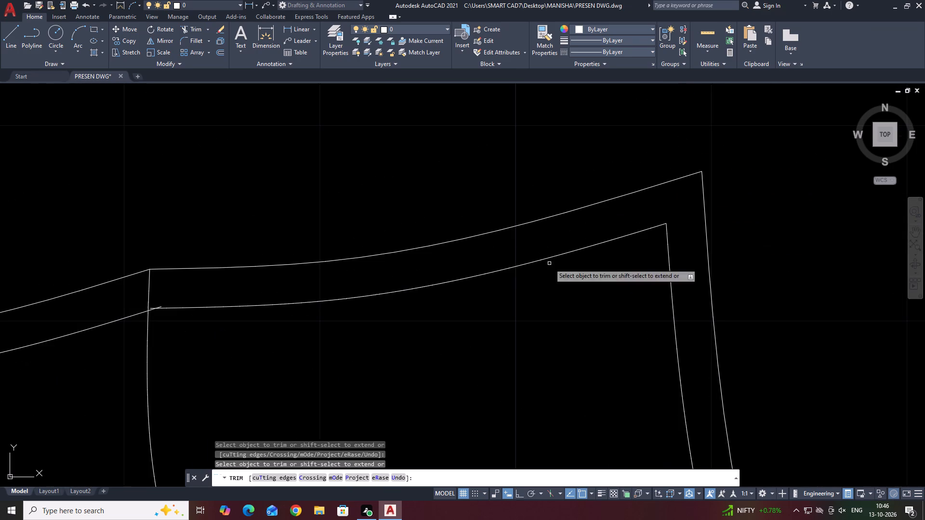
scroll(334, 277, down, 4)
middle_drag(316, 312, 388, 255)
key(Escape)
Stretch the inner ends of the two top offset splines so they meet at one point on the spine.
scroll(385, 240, up, 4)
scroll(395, 156, up, 3)
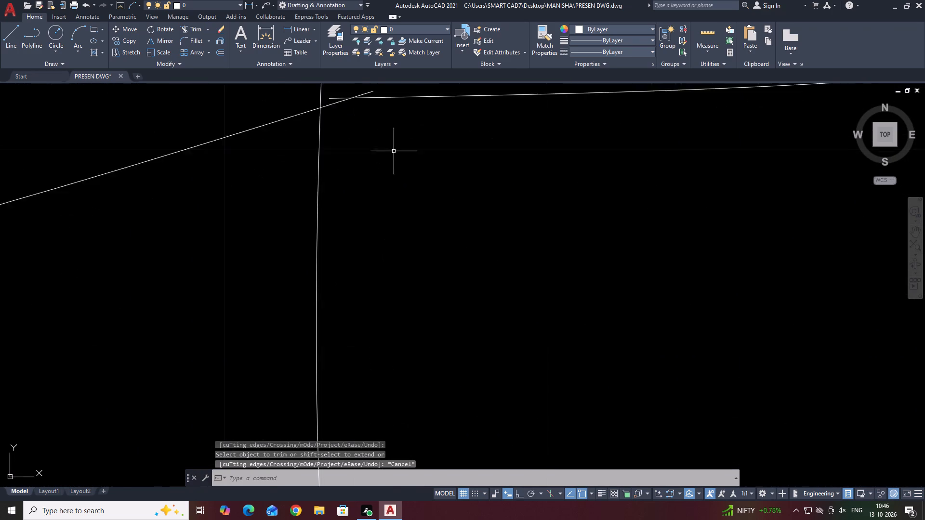
scroll(393, 149, up, 1)
middle_drag(413, 130, 470, 389)
click(470, 295)
click(438, 369)
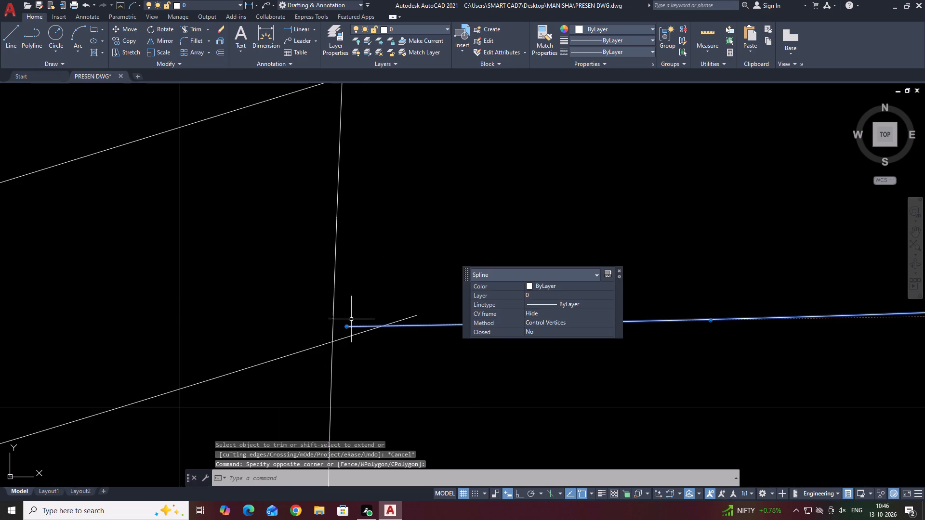
click(346, 327)
click(331, 326)
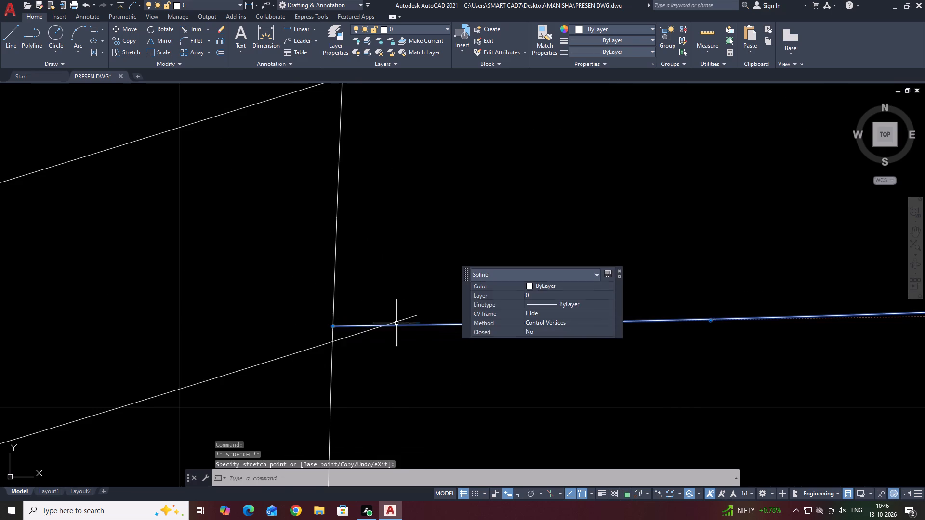
key(Escape)
click(416, 314)
click(415, 315)
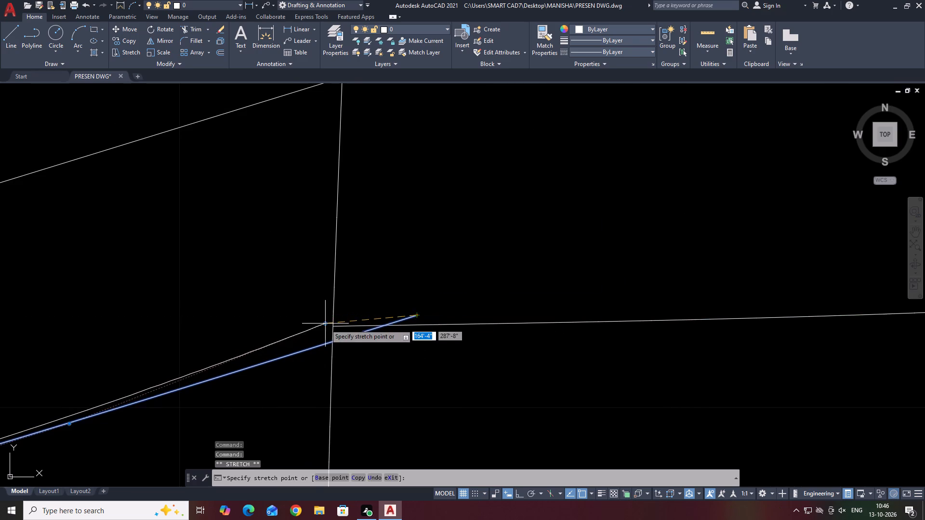
click(334, 327)
scroll(514, 206, down, 11)
key(Escape)
Stretch the left page's bottom offset spline end onto the spine's lower end and move its adjacent control vertex to smooth the curve.
middle_drag(529, 274, 507, 249)
scroll(487, 195, up, 4)
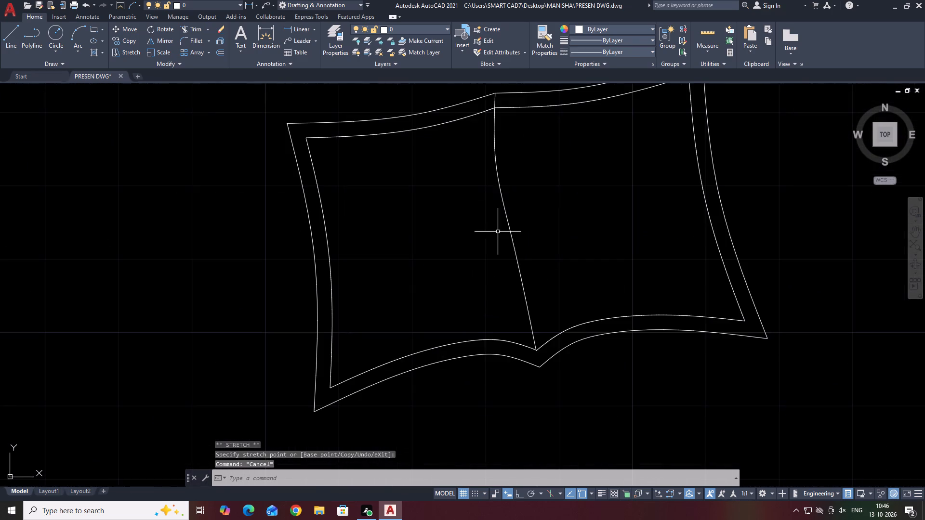
scroll(547, 351, up, 4)
scroll(456, 338, up, 4)
middle_drag(503, 390, 490, 310)
click(495, 309)
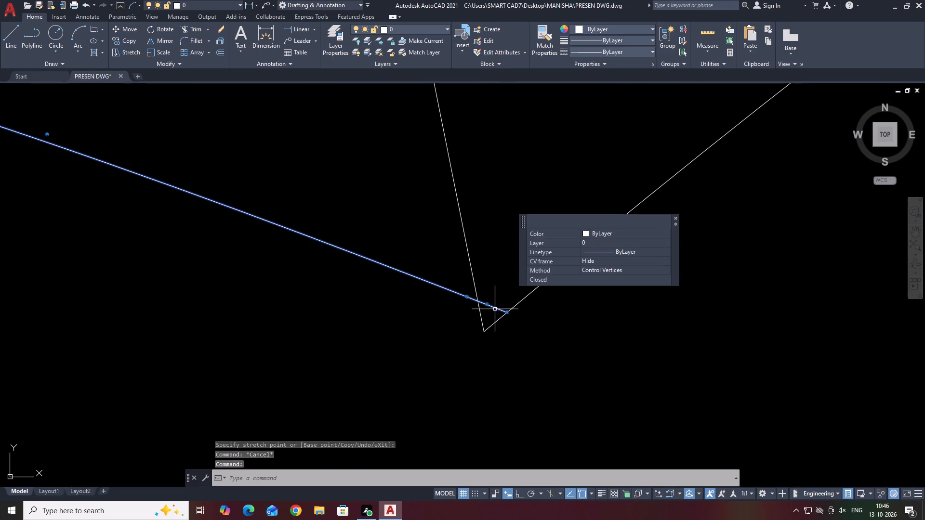
click(508, 314)
click(485, 331)
scroll(483, 314, up, 2)
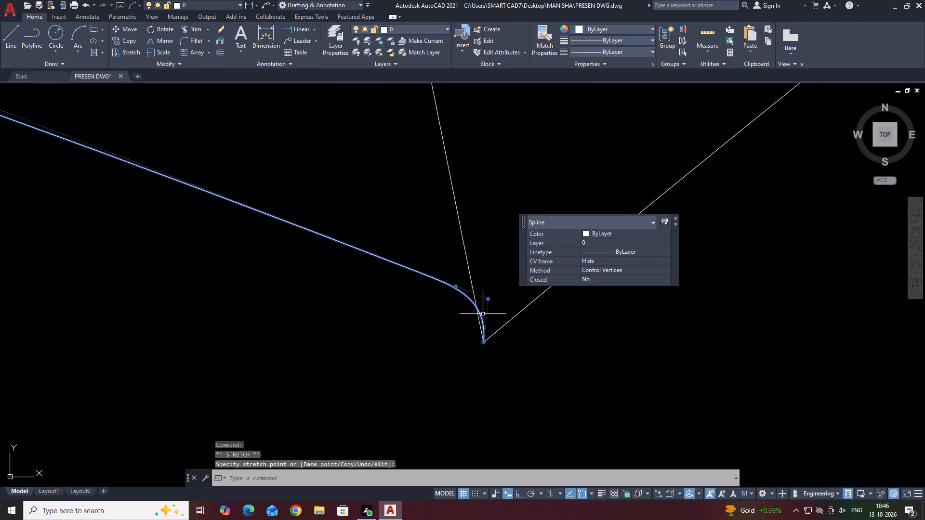
click(489, 291)
click(467, 309)
key(Escape)
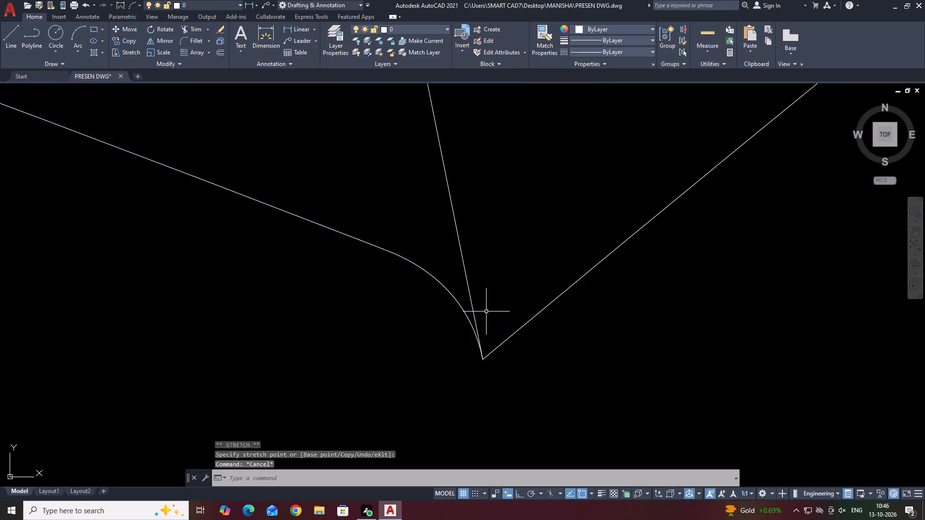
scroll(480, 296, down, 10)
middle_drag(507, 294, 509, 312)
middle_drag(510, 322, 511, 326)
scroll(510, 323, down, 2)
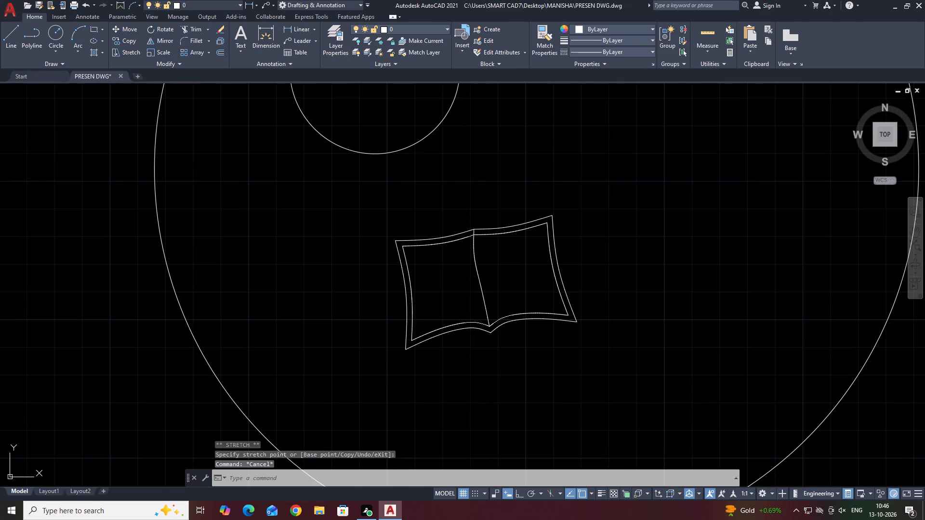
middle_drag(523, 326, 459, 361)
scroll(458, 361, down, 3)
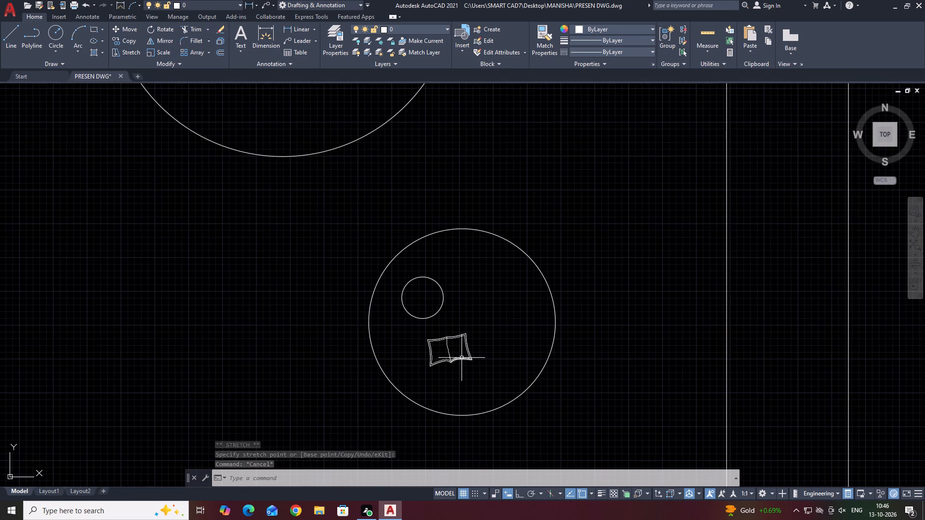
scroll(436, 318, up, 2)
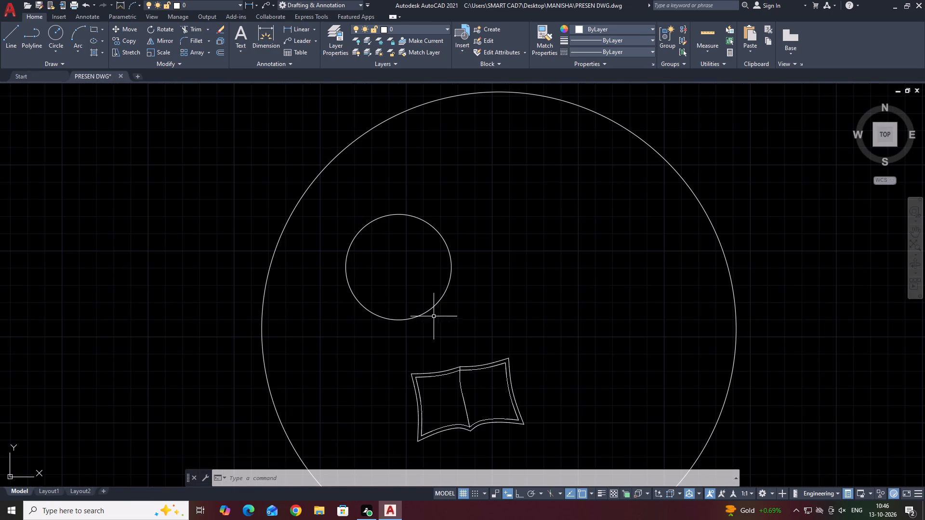
Copy the cup circle on the small round table a slight distance upward so the two circles overlap.
click(436, 311)
click(427, 299)
middle_drag(439, 306, 439, 331)
key(c)
text(O)
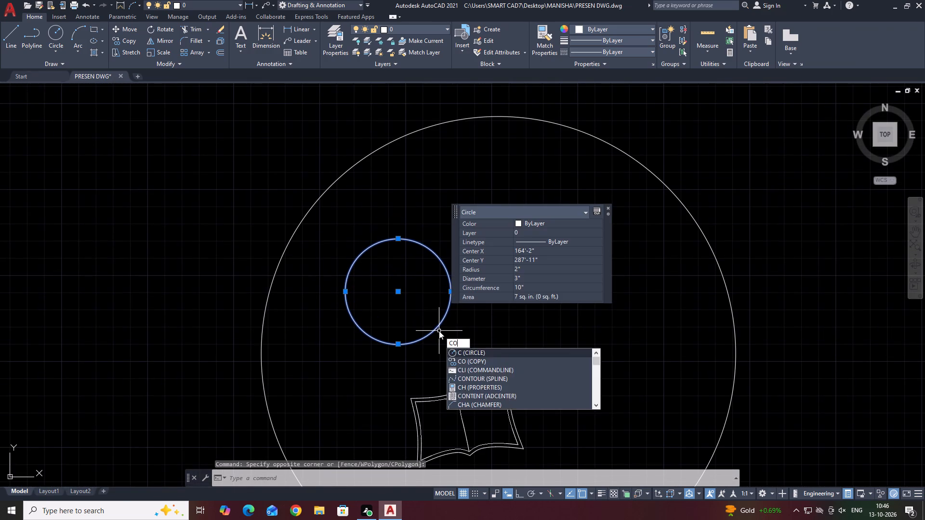
key(space)
click(515, 320)
click(515, 312)
key(Escape)
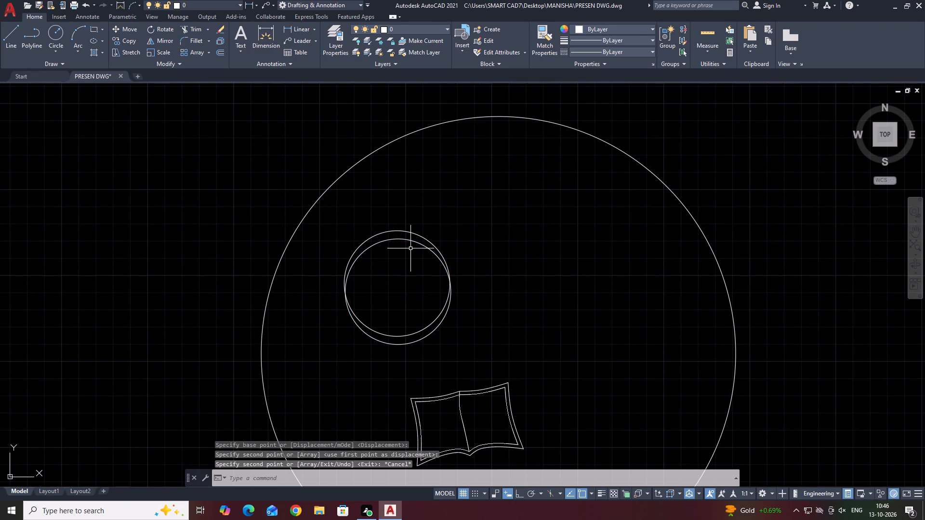
Trim the copied circle's upper arc outside the original cup circle, leaving a crescent rim on the cup.
text(TR)
key(space)
click(415, 233)
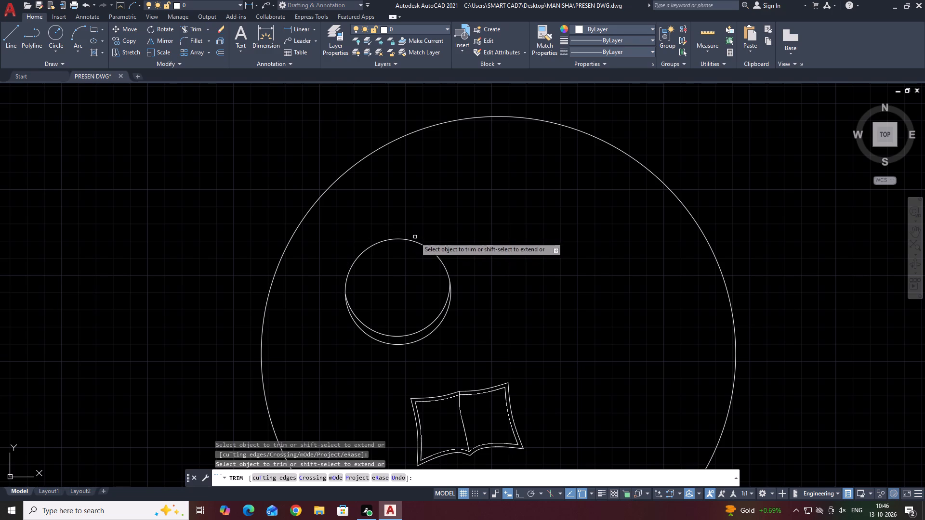
key(Escape)
Select the cup and open book together and scale them up from a base point between them on the round table.
scroll(451, 292, down, 3)
middle_drag(610, 304, 592, 272)
scroll(509, 221, down, 4)
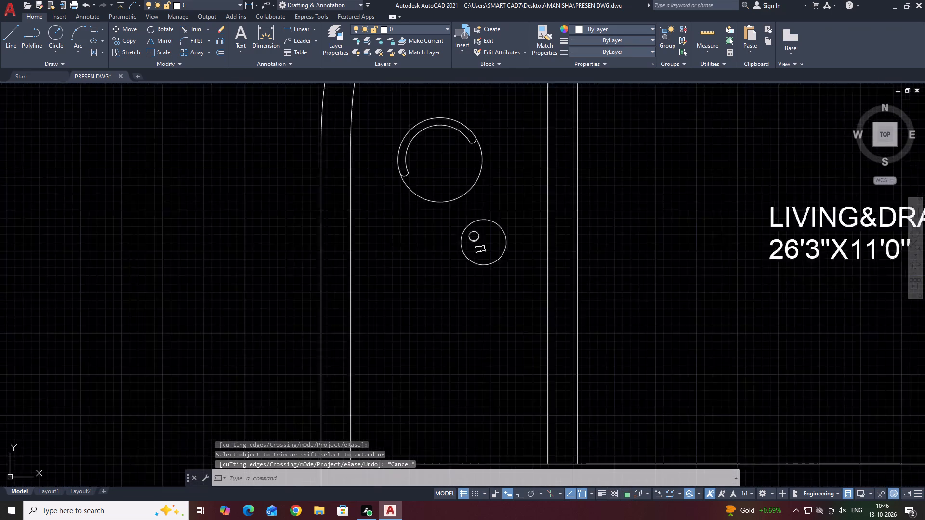
middle_drag(511, 223, 498, 236)
scroll(484, 242, up, 6)
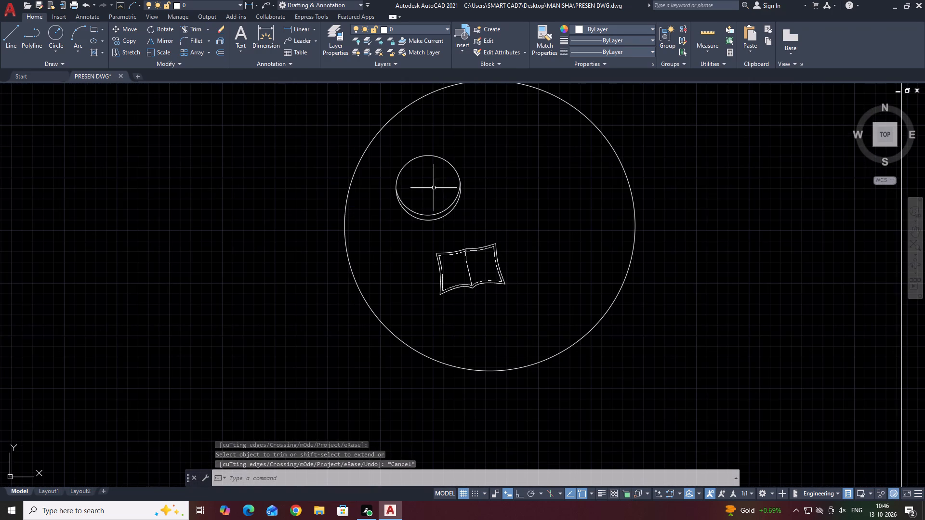
drag(290, 129, 370, 210)
click(572, 357)
scroll(520, 299, down, 5)
text(SC)
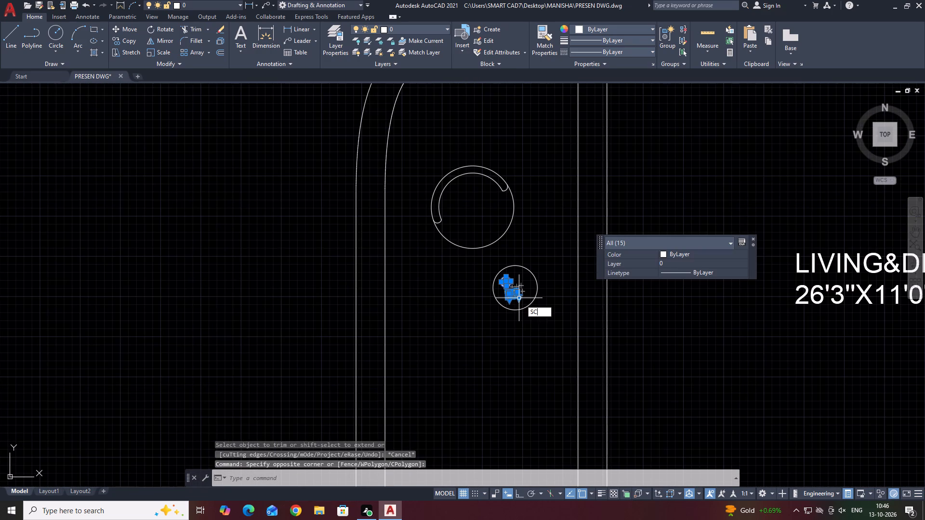
key(space)
scroll(513, 292, up, 2)
click(511, 284)
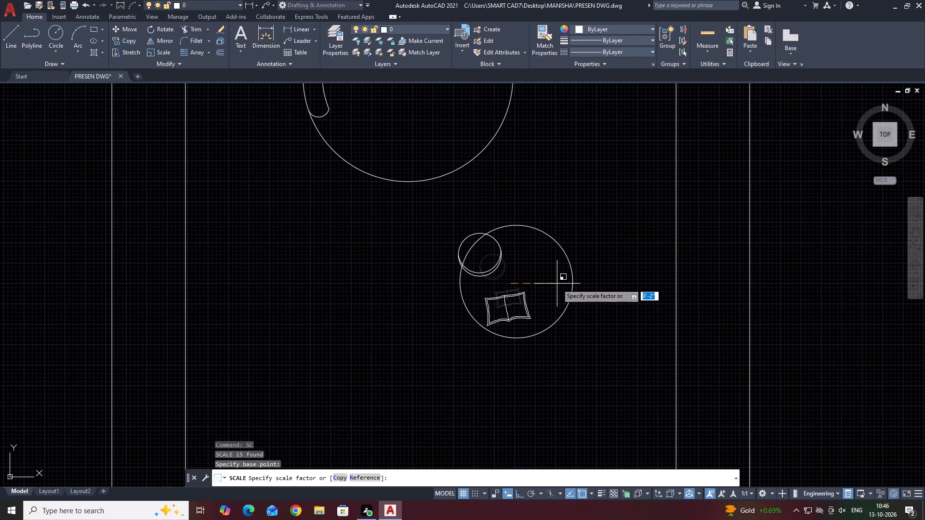
click(557, 284)
Move the enlarged cup and book so both sit inside the small round table's outline.
click(442, 222)
click(542, 329)
middle_drag(559, 295, 459, 266)
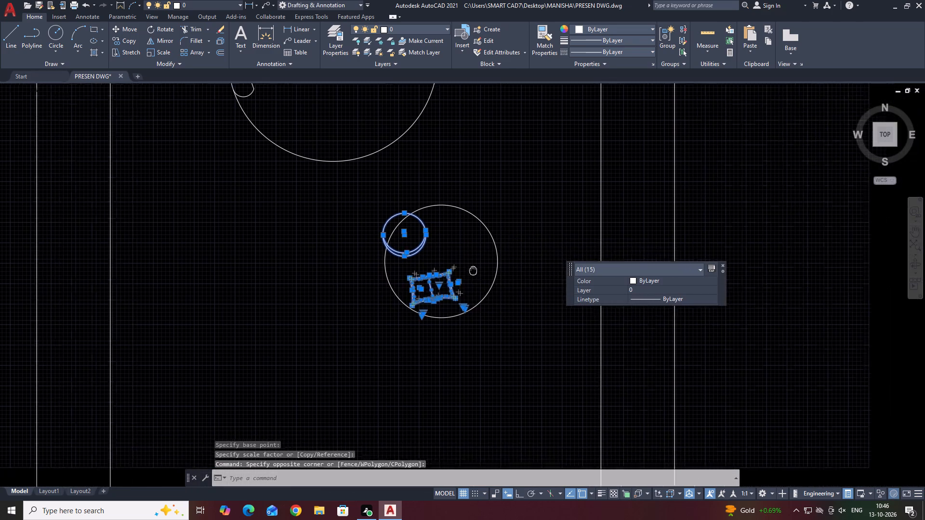
middle_drag(459, 266, 458, 265)
key(m)
key(space)
scroll(449, 251, up, 2)
click(455, 245)
click(502, 250)
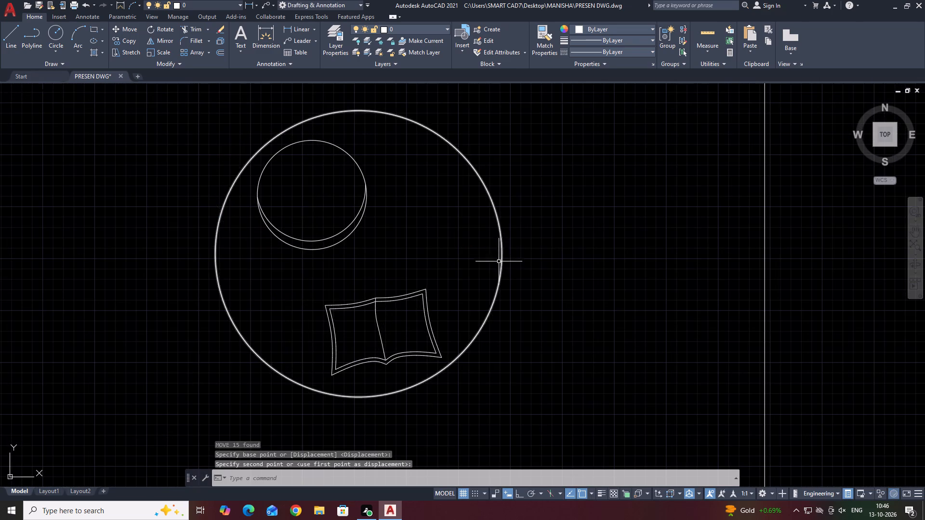
Draw a rectangle about 7' long across the full thickness of the wall between the sit-out and the living room.
scroll(497, 262, down, 4)
middle_drag(614, 264, 480, 238)
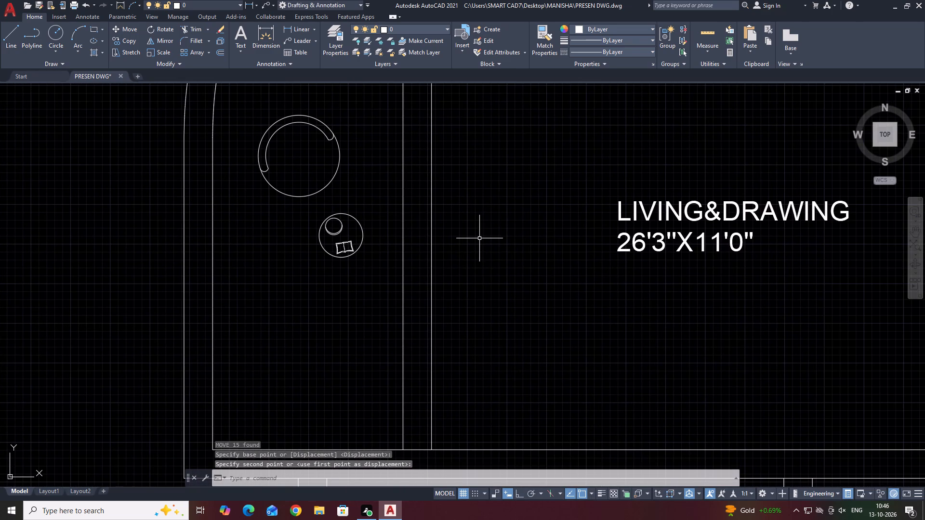
scroll(371, 196, down, 2)
middle_drag(368, 174, 409, 234)
text(REC)
key(space)
click(428, 221)
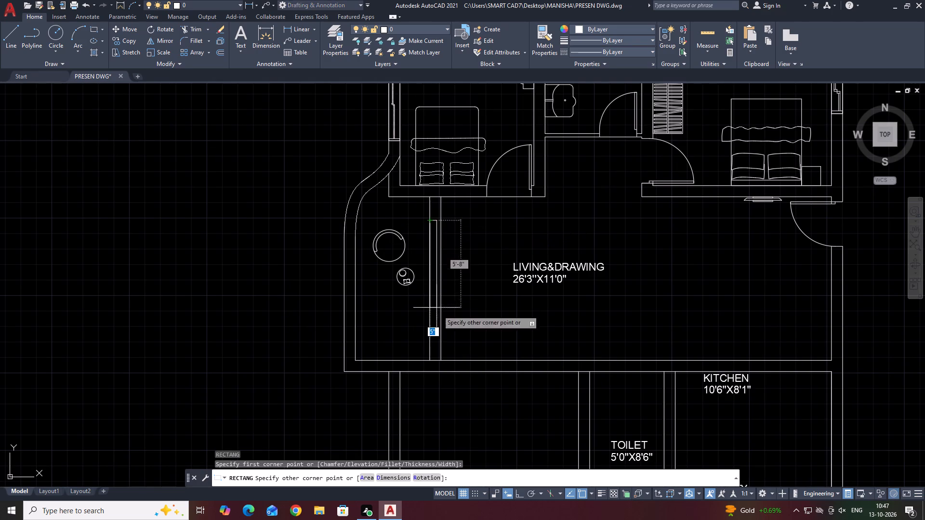
scroll(442, 331, up, 2)
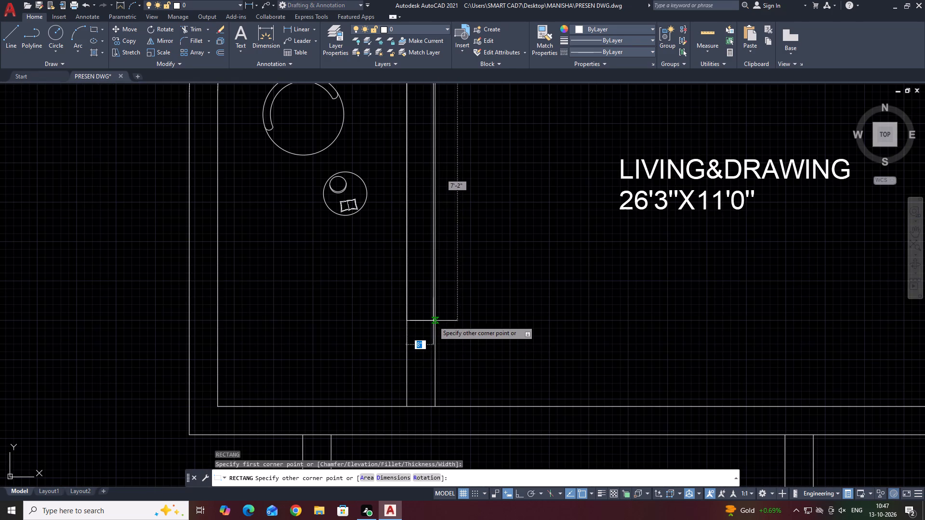
scroll(435, 314, up, 1)
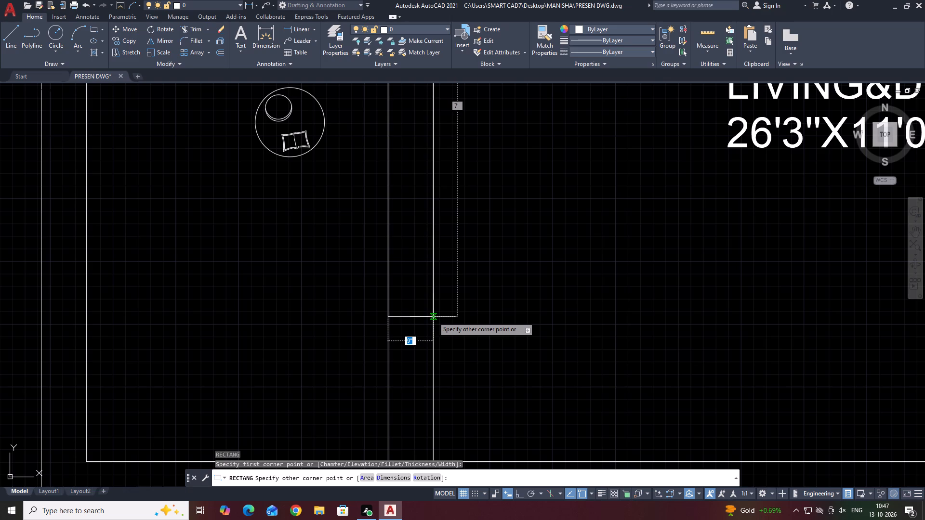
click(433, 317)
Draw a thin frame rectangle across the wall thickness at the upper end of the new opening rectangle.
scroll(423, 369, down, 4)
middle_drag(437, 246, 455, 291)
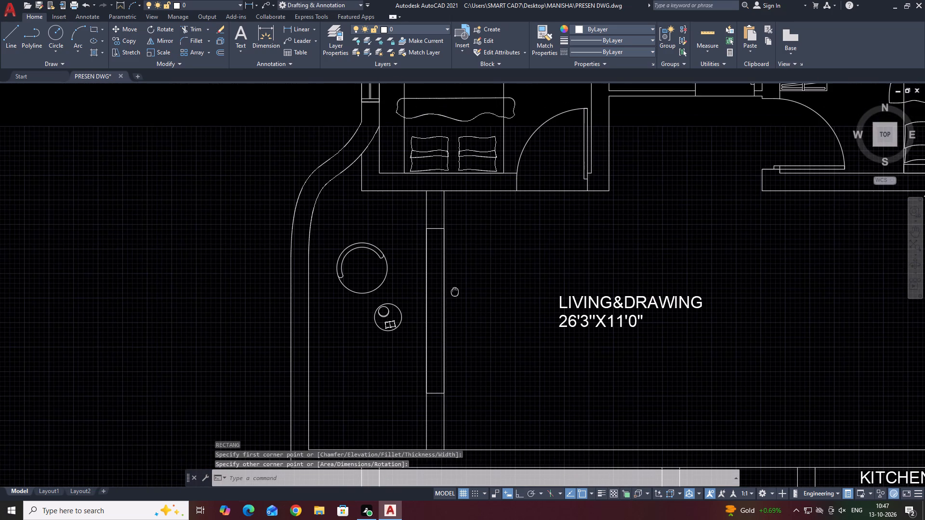
middle_drag(455, 291, 464, 300)
text(REC)
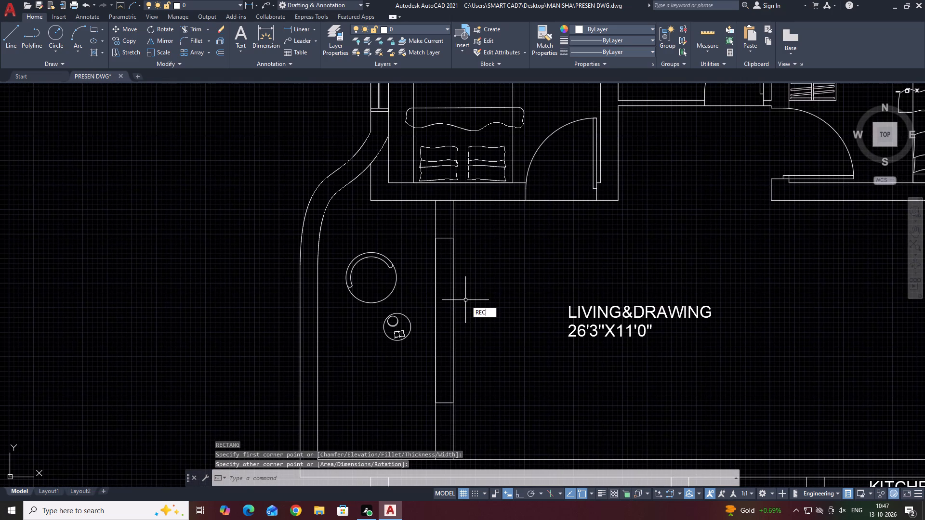
key(space)
scroll(440, 239, up, 3)
click(424, 235)
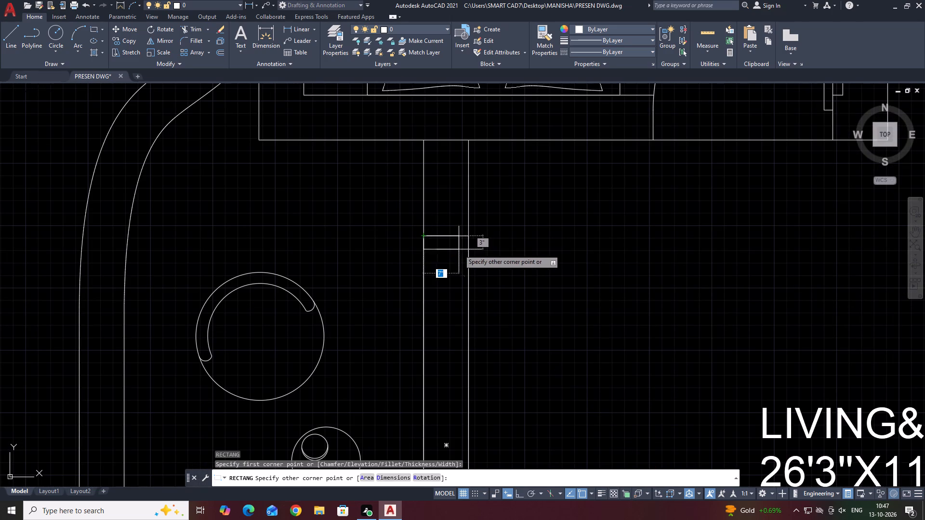
click(469, 247)
Mirror the thin frame rectangle to the opening's lower end about its horizontal midline, keeping the original.
click(453, 247)
middle_drag(486, 325, 462, 259)
text(MI)
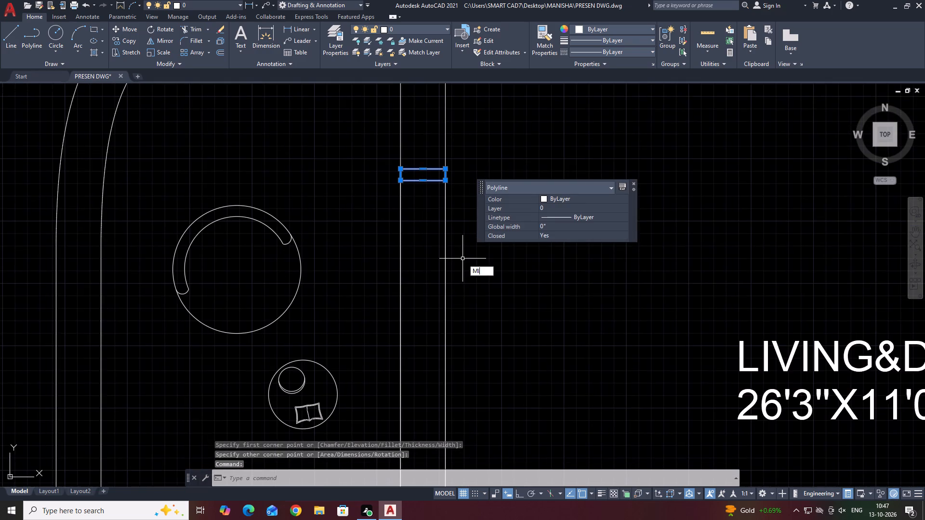
key(space)
scroll(462, 259, down, 3)
click(457, 285)
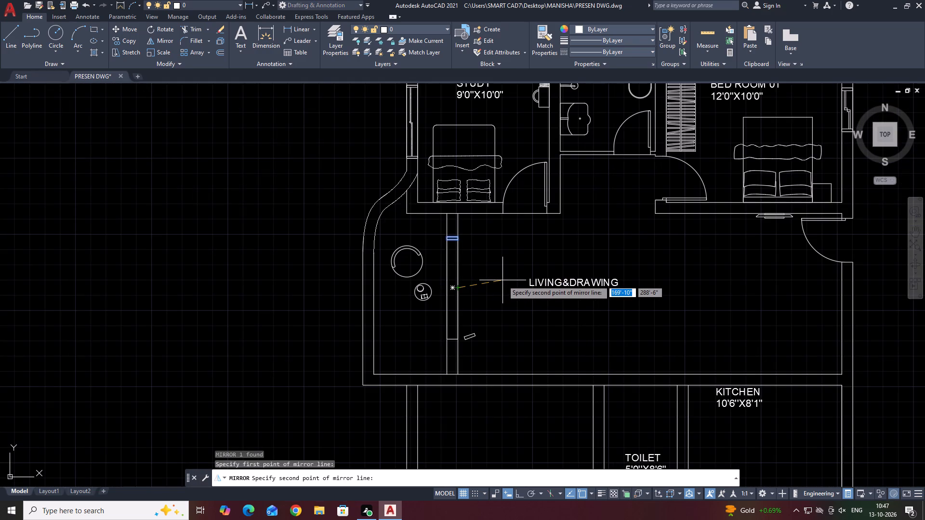
key(F8)
click(502, 280)
drag(522, 316, 502, 280)
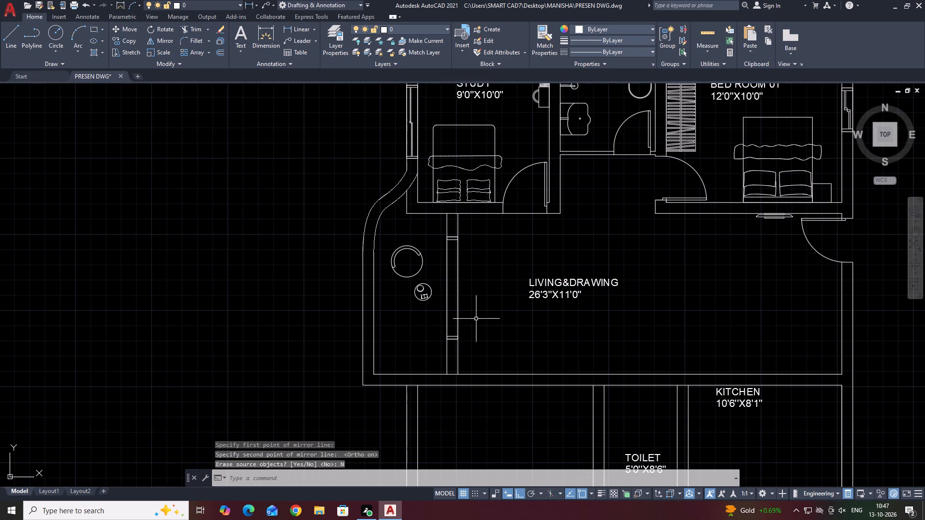
Draw a vertical line about 6'-8" long joining the midpoints of the two frame rectangles' inner edges.
middle_drag(456, 288, 481, 375)
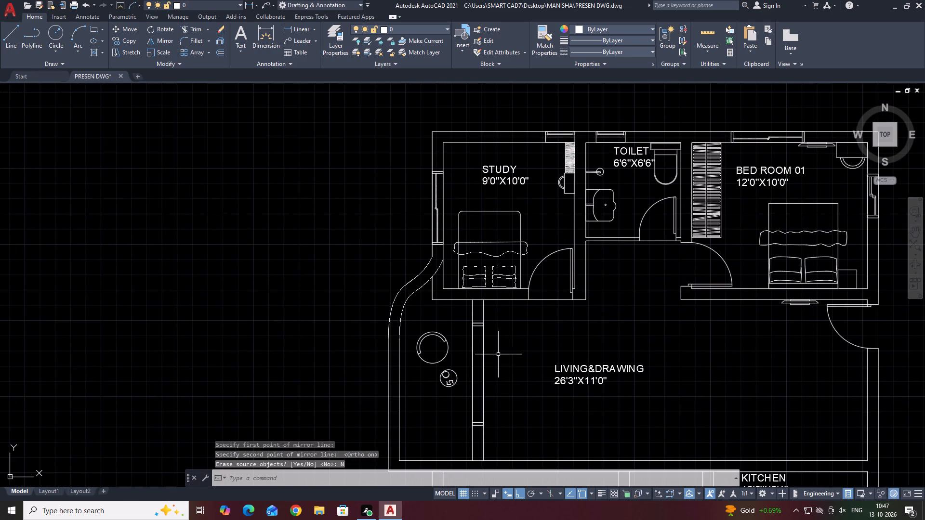
key(l)
key(space)
scroll(479, 349, up, 5)
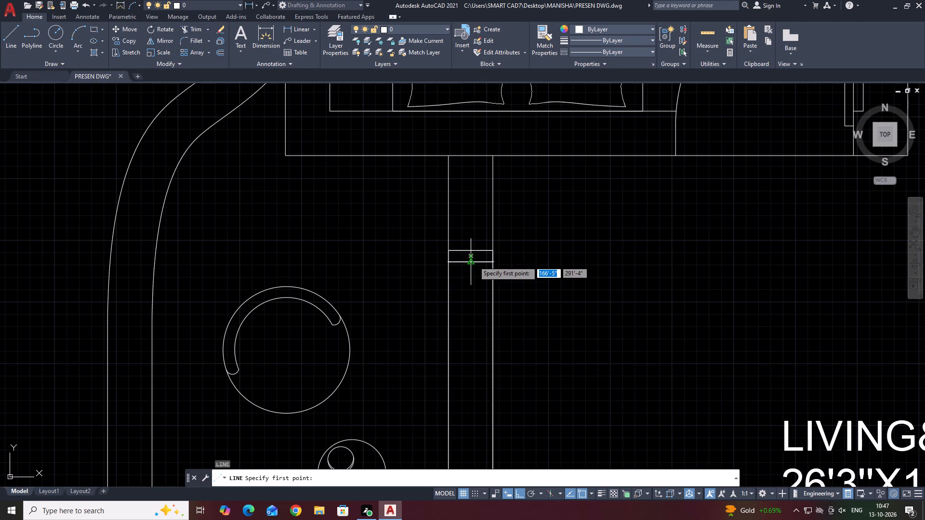
click(474, 261)
scroll(479, 295, down, 5)
scroll(476, 373, up, 2)
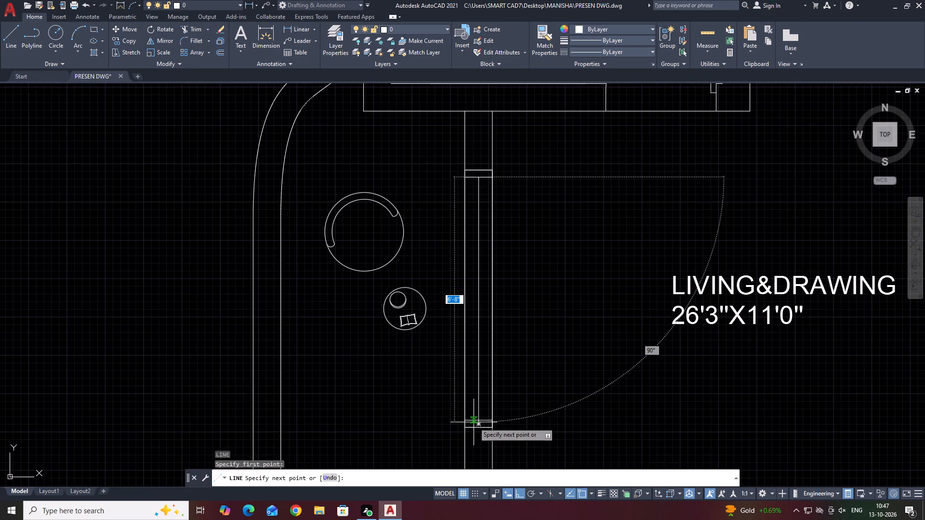
click(477, 421)
key(Escape)
Offset the opening's vertical centre line 2" toward the living room.
click(481, 266)
click(475, 253)
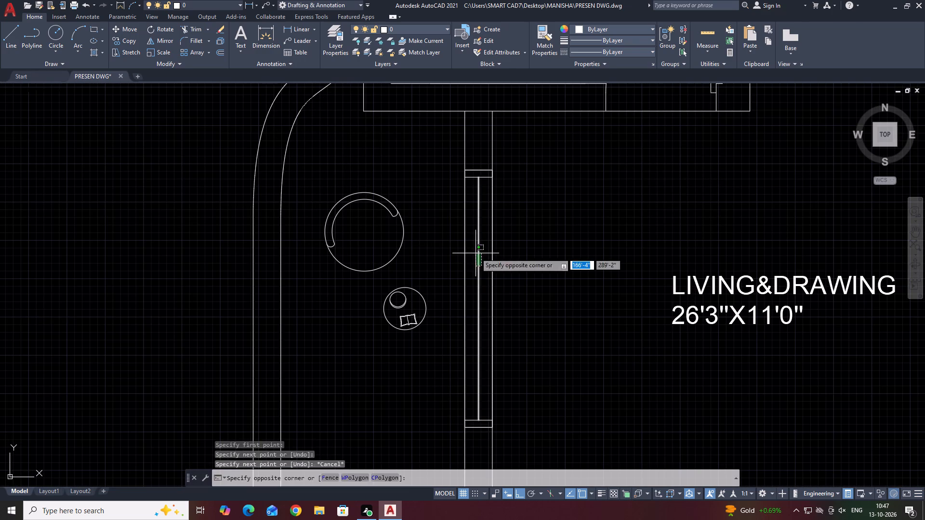
middle_drag(499, 286, 482, 289)
text(O)
key(space)
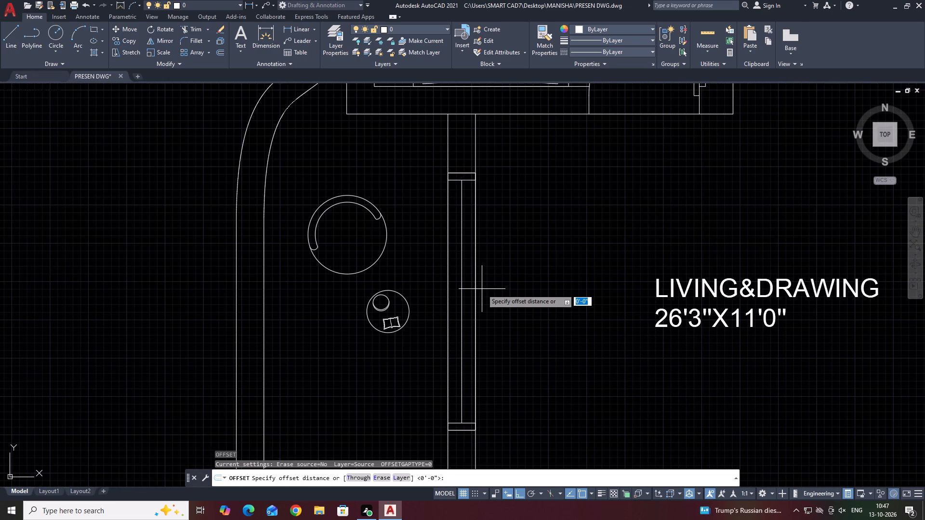
text(2)
key(space)
click(494, 287)
key(Escape)
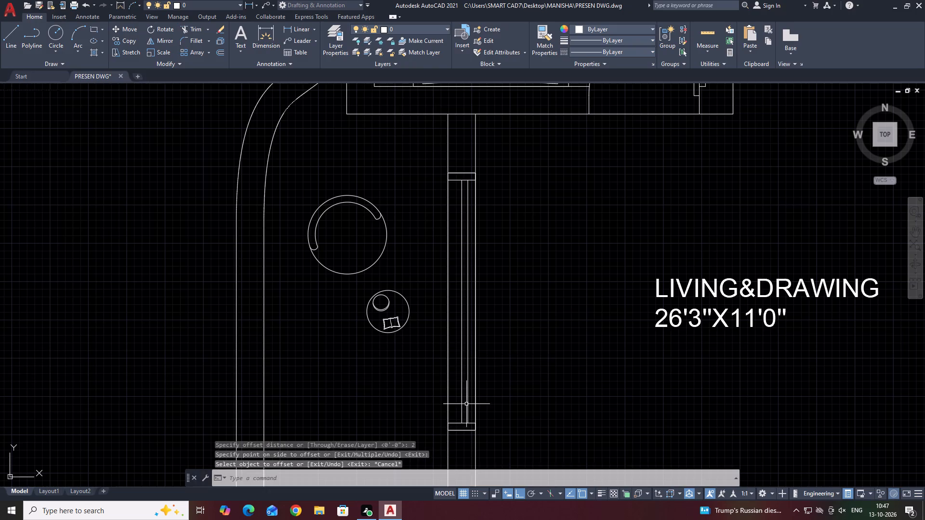
Draw a small rectangle spanning the gap between the two parallel lines near the middle of the opening.
middle_drag(464, 406, 532, 377)
middle_drag(544, 330, 543, 337)
text(RE)
key(space)
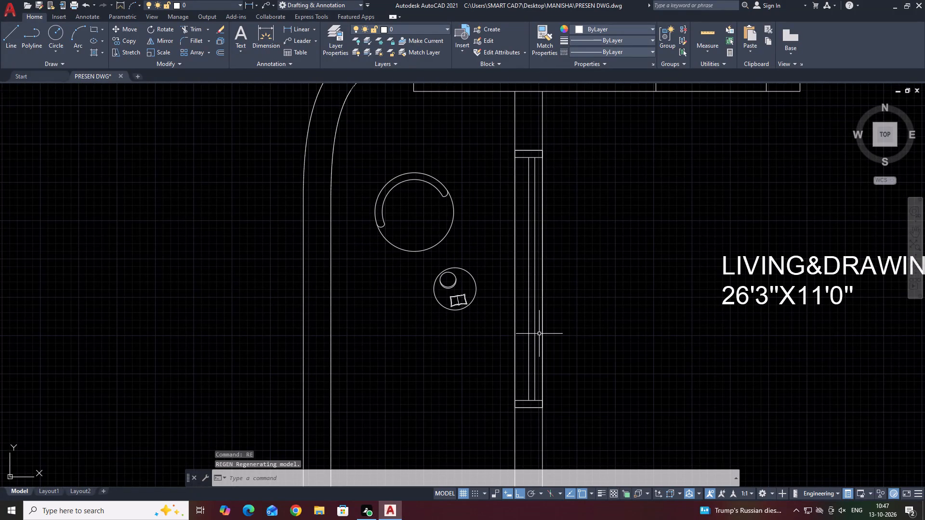
text(REC)
key(space)
scroll(529, 280, up, 3)
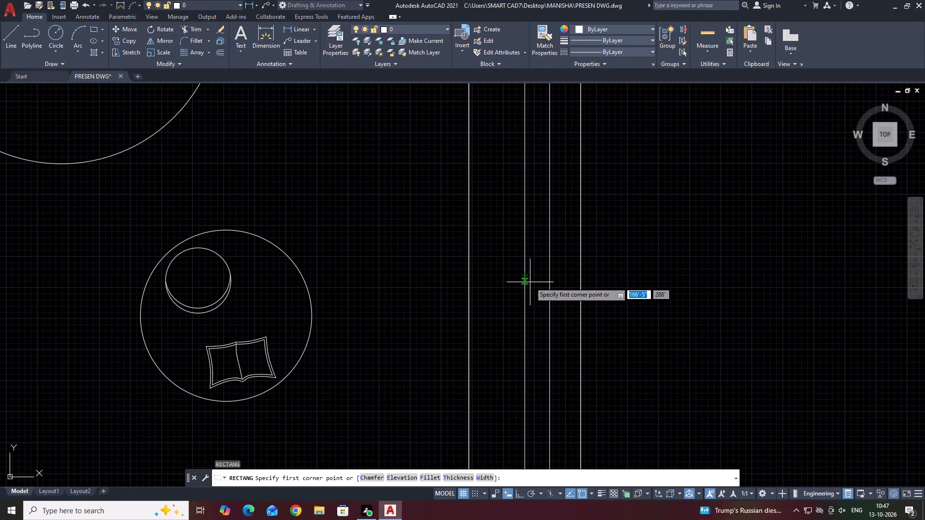
click(523, 278)
click(548, 289)
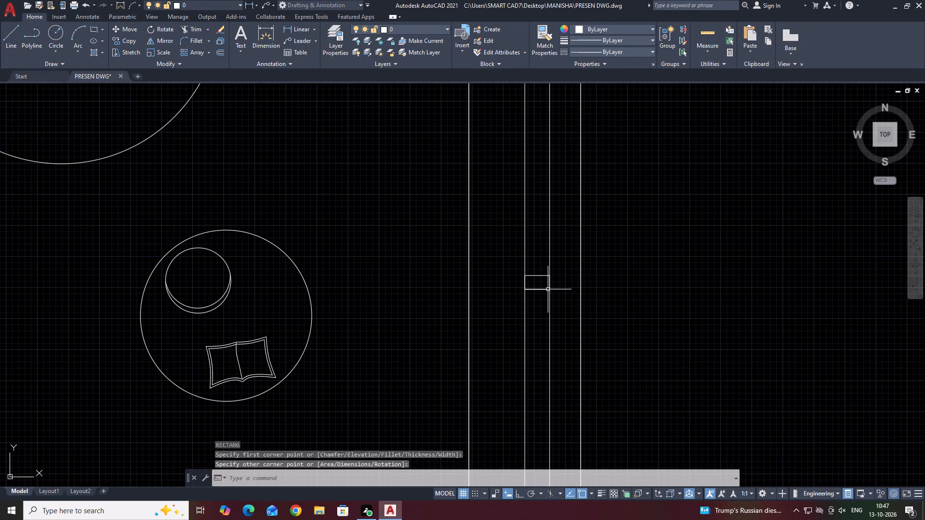
Mirror the small rectangle upward about its own top edge, keeping the original.
scroll(549, 289, up, 1)
click(542, 291)
middle_drag(526, 305, 516, 334)
scroll(516, 334, down, 3)
middle_drag(529, 341, 508, 330)
scroll(507, 308, down, 1)
middle_drag(503, 327, 503, 339)
key(m)
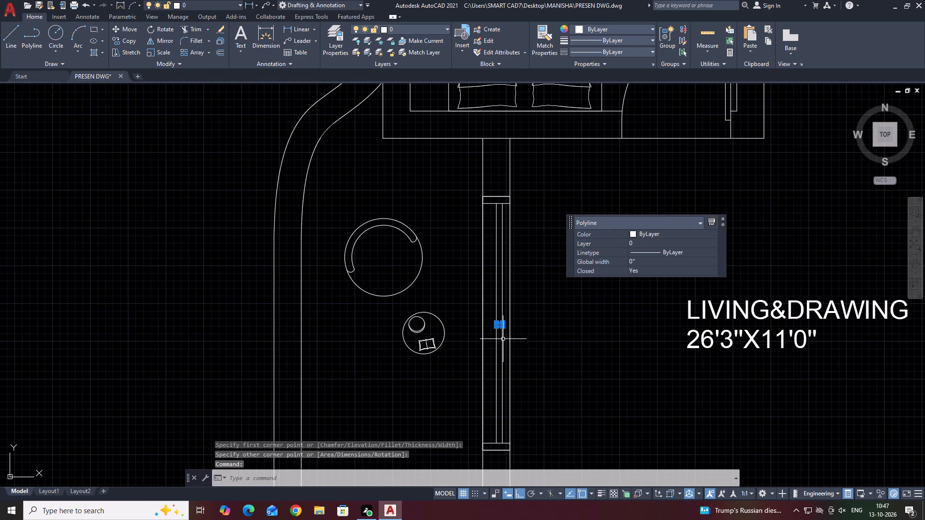
key(i)
key(space)
middle_drag(519, 338, 465, 325)
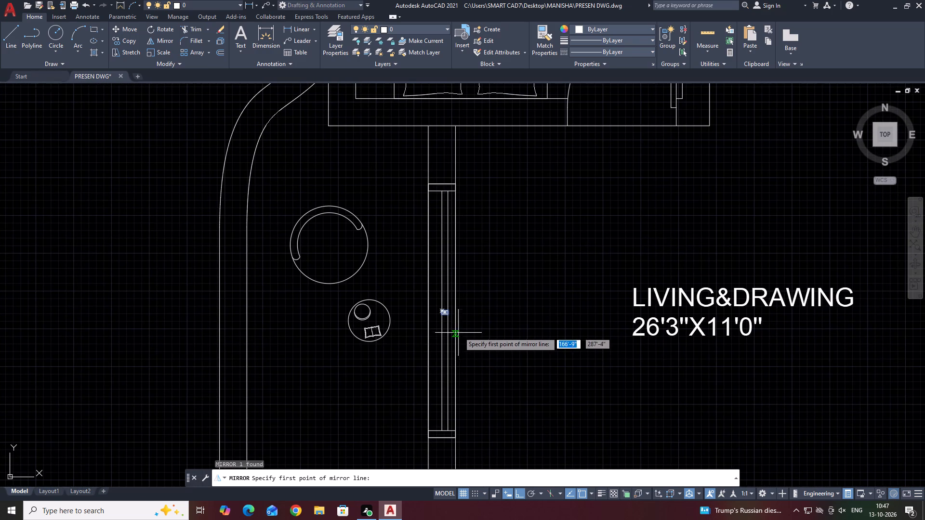
middle_drag(468, 316, 452, 314)
middle_drag(452, 314, 425, 302)
scroll(408, 298, up, 3)
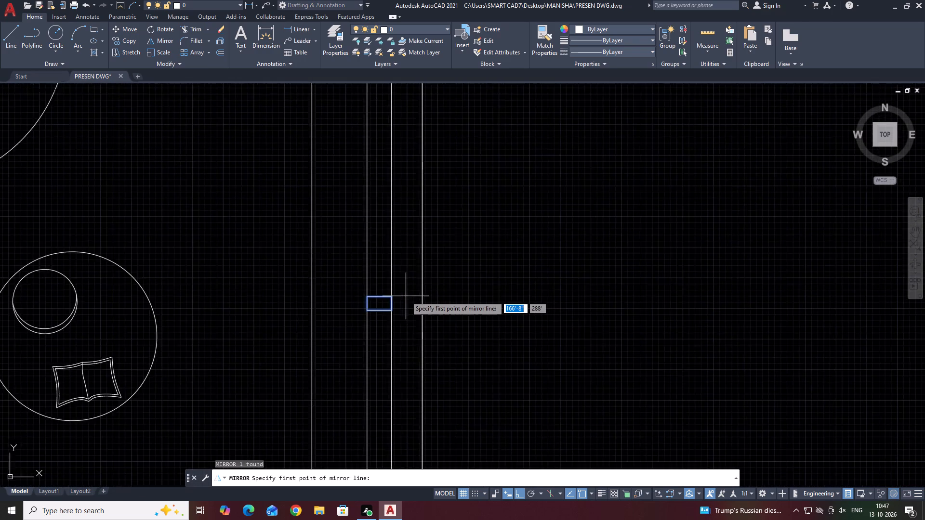
scroll(406, 296, up, 2)
click(366, 298)
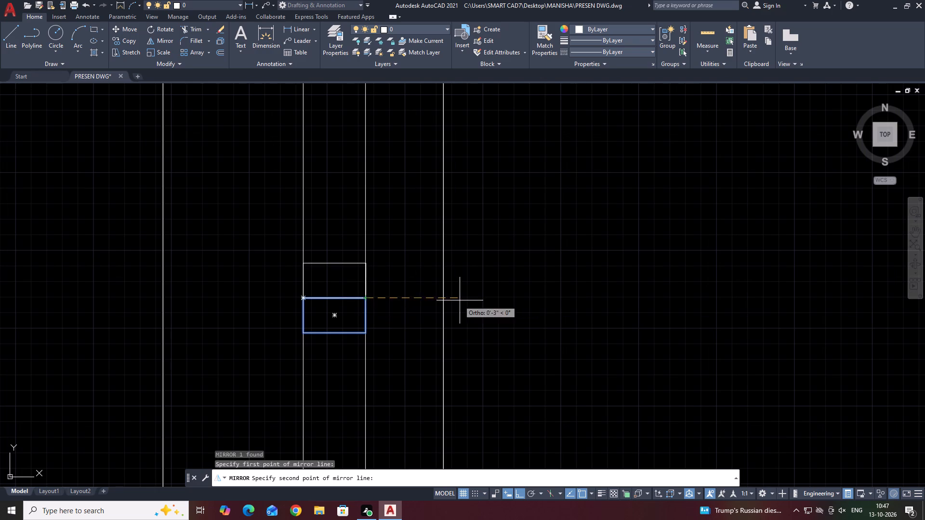
click(462, 300)
drag(488, 337, 462, 301)
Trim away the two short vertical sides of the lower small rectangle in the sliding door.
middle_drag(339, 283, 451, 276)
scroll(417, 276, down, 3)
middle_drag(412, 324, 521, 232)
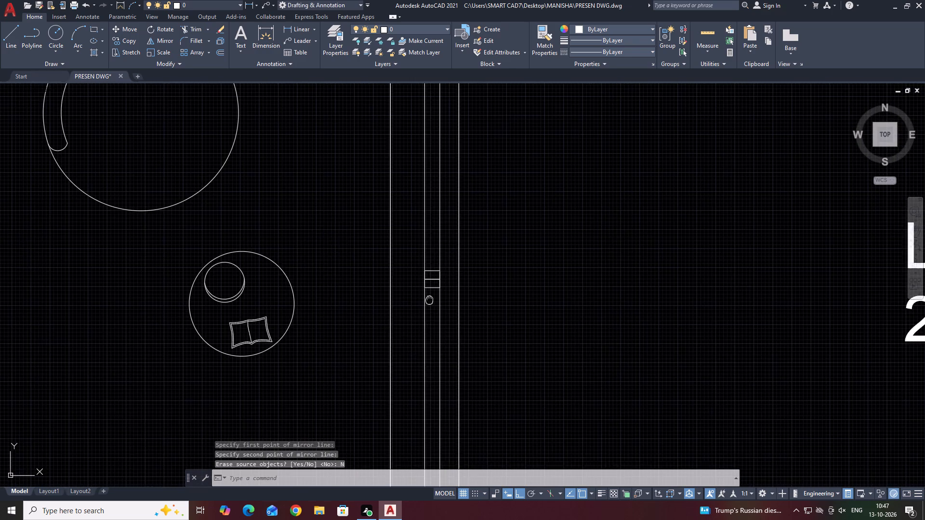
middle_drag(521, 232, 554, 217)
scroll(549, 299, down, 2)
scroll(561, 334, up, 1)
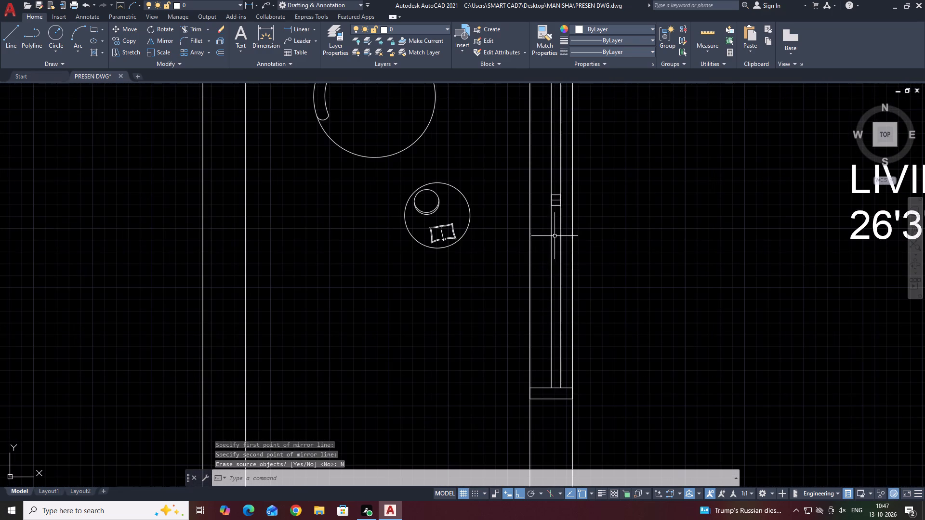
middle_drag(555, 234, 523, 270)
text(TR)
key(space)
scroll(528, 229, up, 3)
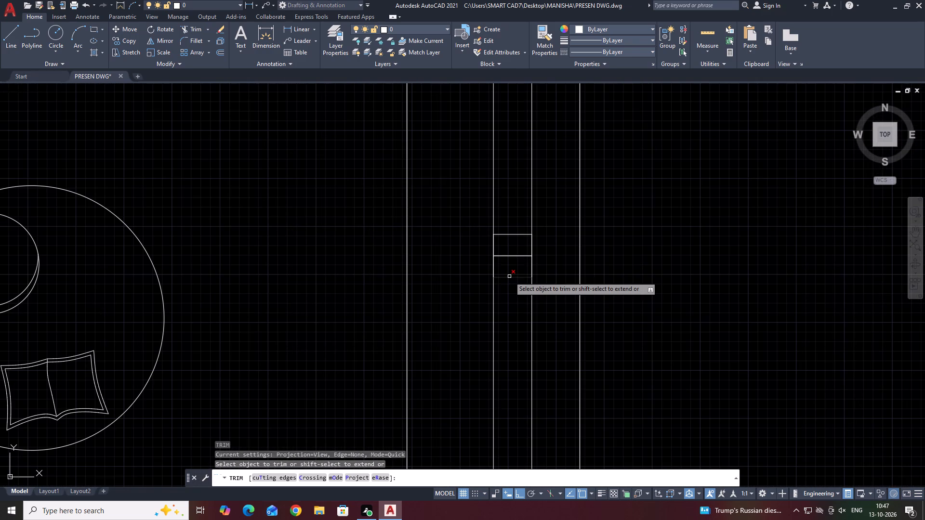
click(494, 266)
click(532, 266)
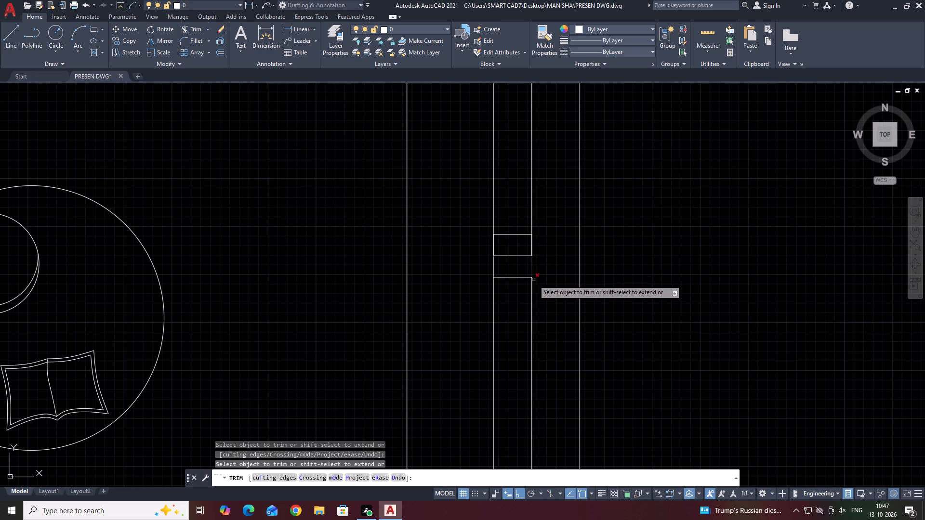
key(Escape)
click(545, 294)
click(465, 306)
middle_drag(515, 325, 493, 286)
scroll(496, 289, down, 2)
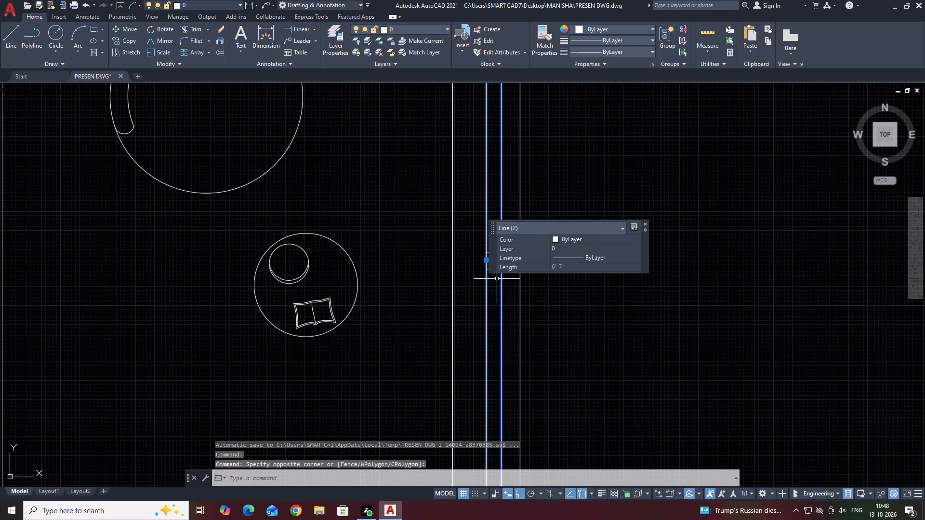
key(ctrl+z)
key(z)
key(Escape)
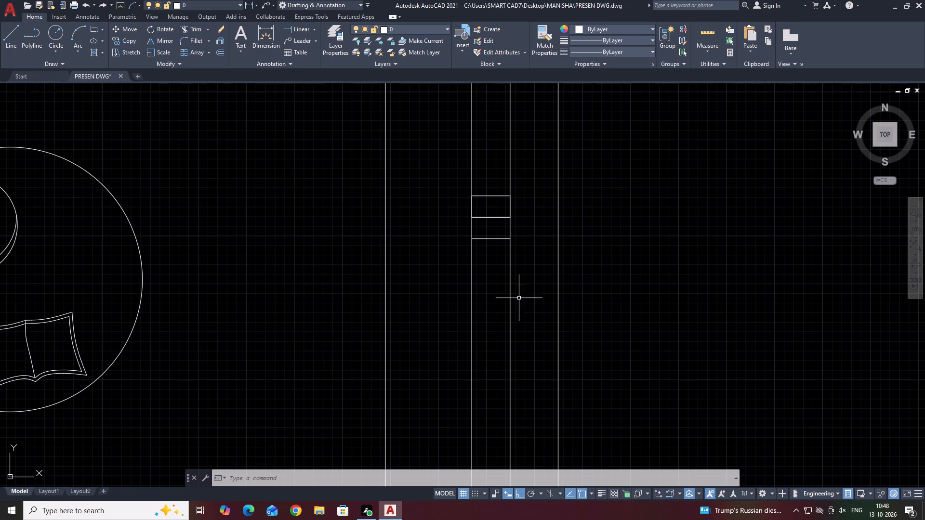
Delete the leftover horizontal edges of the lower small rectangle between the two parallel door lines.
click(500, 237)
click(497, 247)
middle_drag(495, 226, 500, 252)
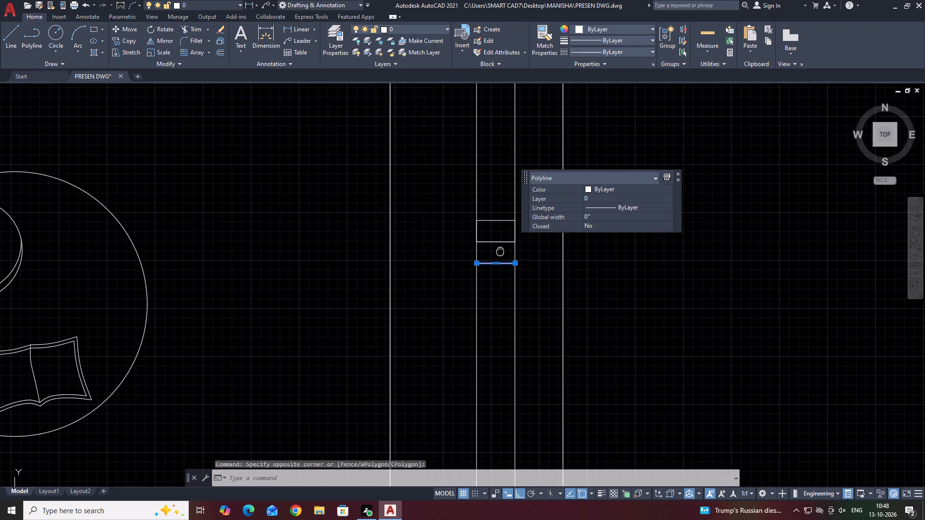
scroll(500, 260, up, 2)
click(483, 214)
click(480, 229)
key(Escape)
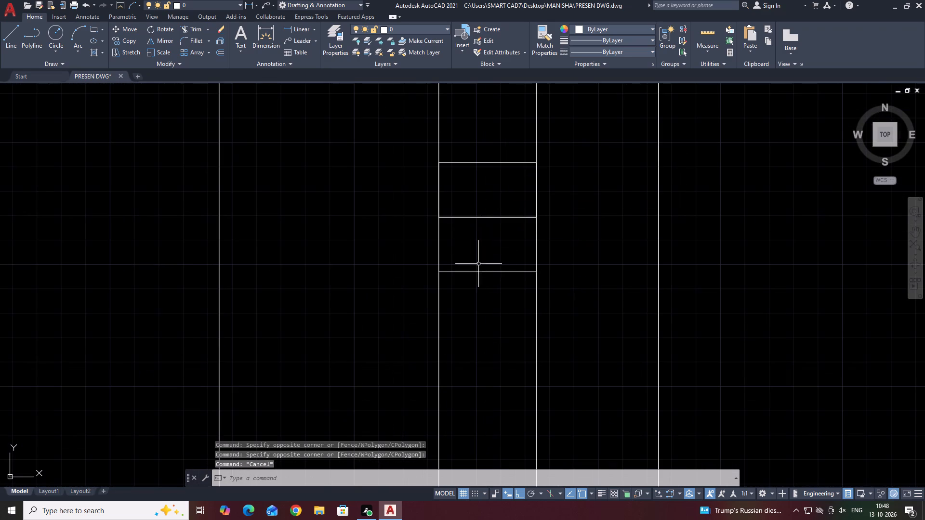
click(407, 214)
click(581, 313)
key(Delete)
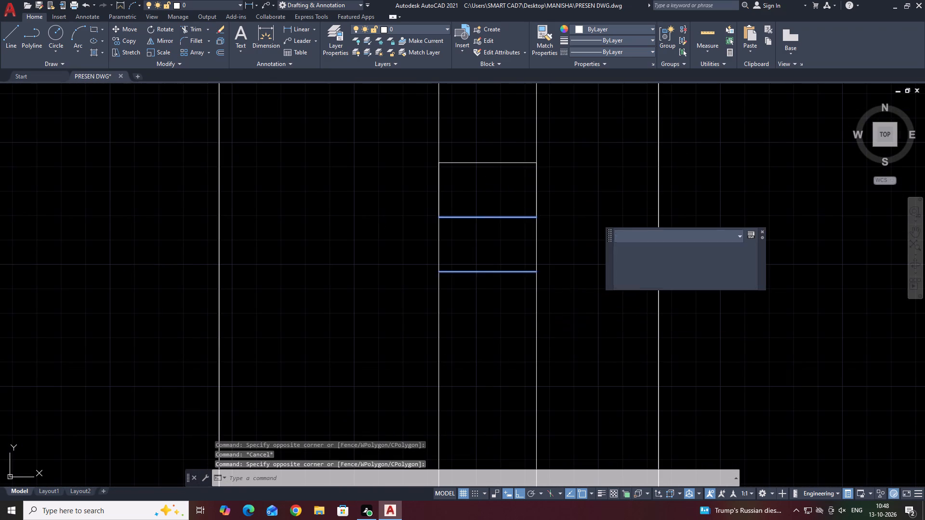
Move the remaining small rectangle horizontally out of the two parallel lines toward the sit-out.
click(491, 213)
click(491, 233)
scroll(495, 254, down, 4)
middle_drag(518, 282, 523, 283)
key(m)
key(space)
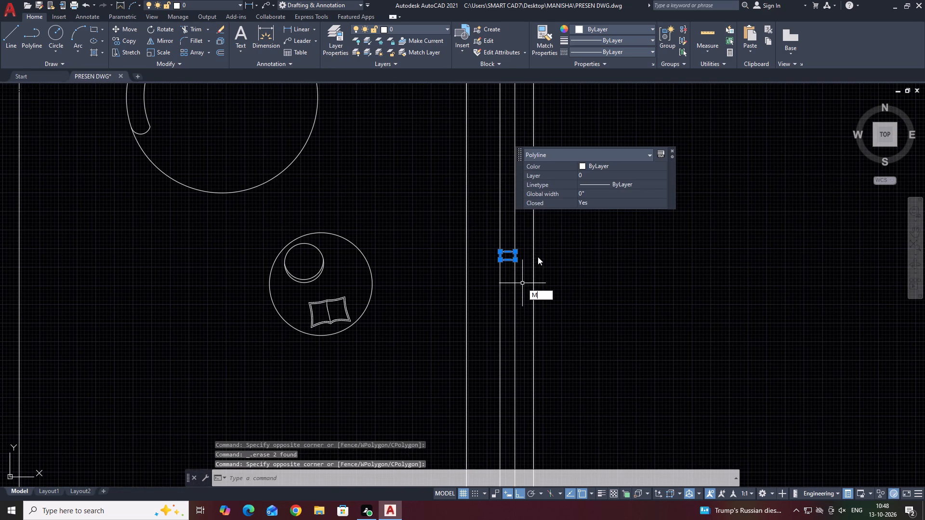
click(639, 257)
click(621, 257)
Move the two parallel door lines slightly toward the sit-out, near the middle of the wall thickness.
middle_drag(494, 298, 527, 234)
middle_drag(538, 291, 504, 221)
scroll(514, 227, down, 1)
middle_drag(522, 258, 528, 285)
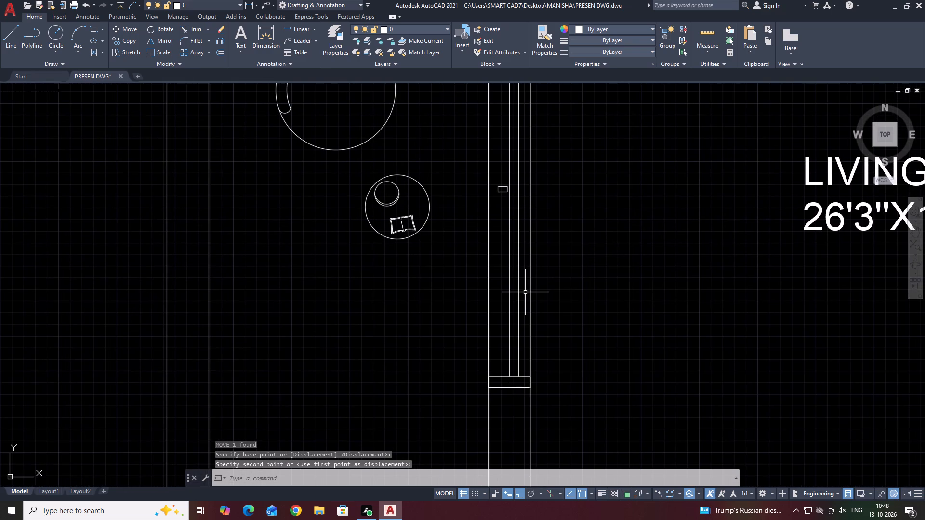
click(530, 309)
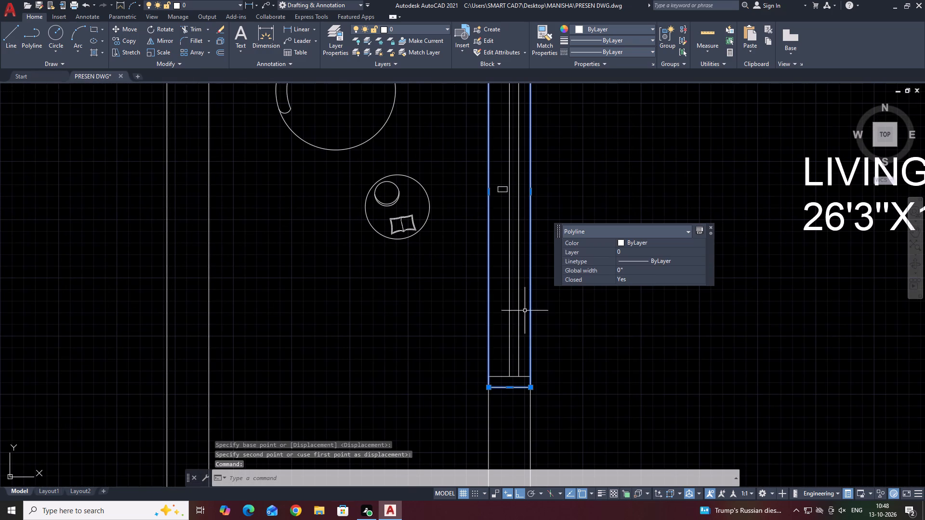
right_click(543, 316)
click(586, 243)
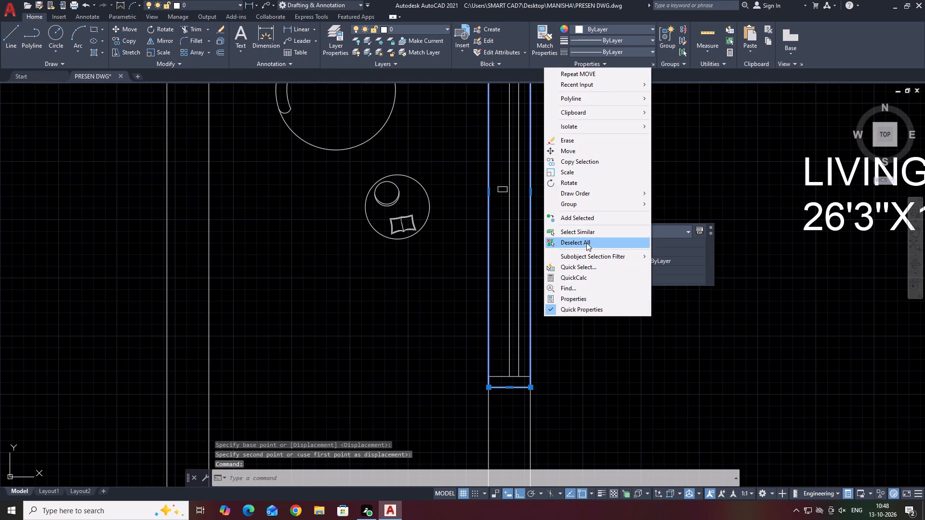
click(524, 322)
click(509, 329)
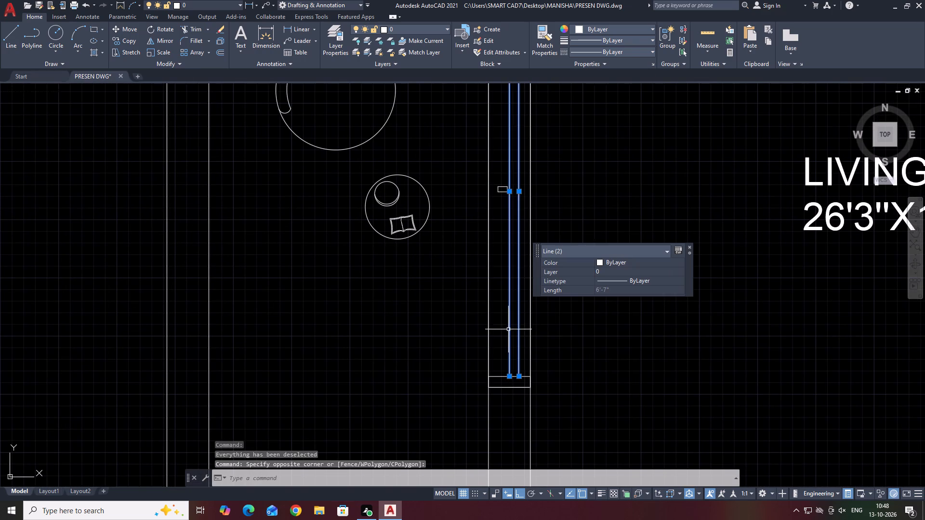
middle_drag(532, 346, 576, 351)
key(m)
key(space)
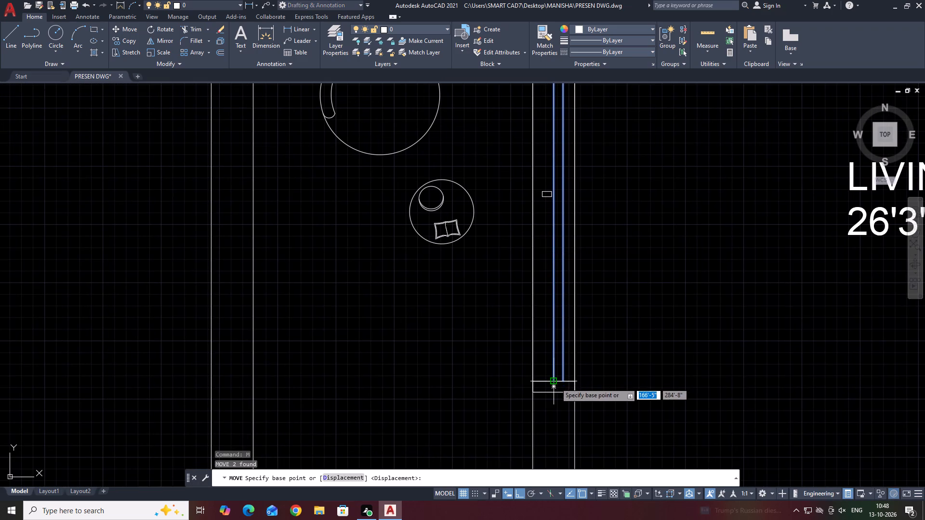
click(555, 383)
click(546, 382)
Move the small rectangle horizontally back so it fits between the two shifted parallel lines.
middle_drag(573, 279, 558, 330)
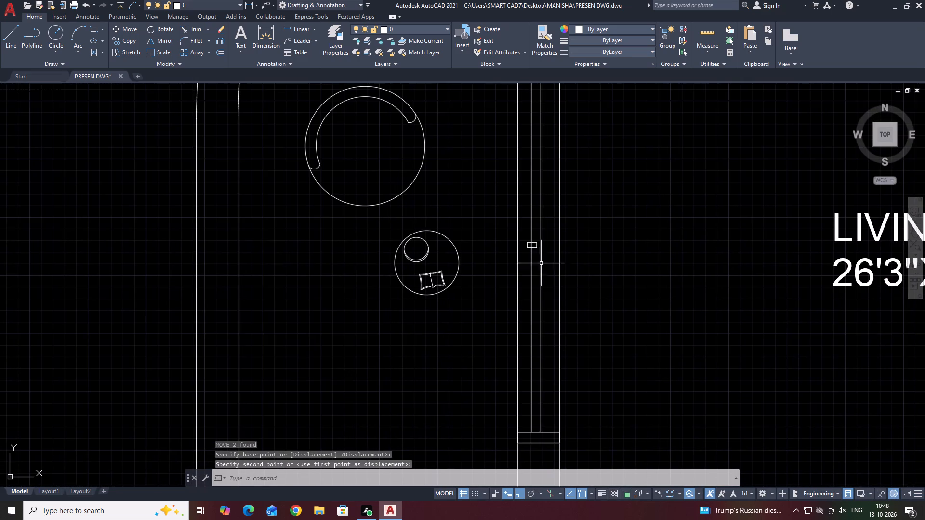
scroll(535, 245, up, 2)
click(539, 245)
click(535, 252)
middle_drag(541, 272, 518, 298)
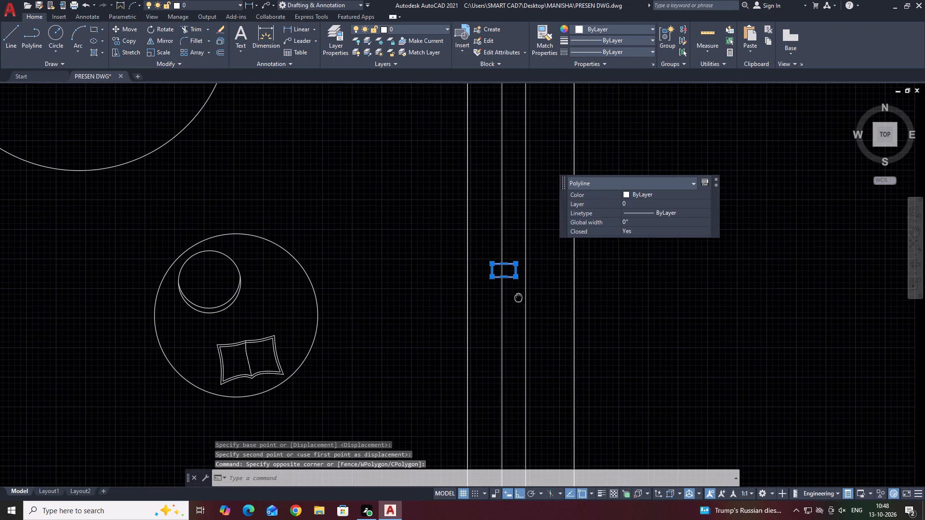
key(m)
key(space)
click(515, 279)
click(523, 279)
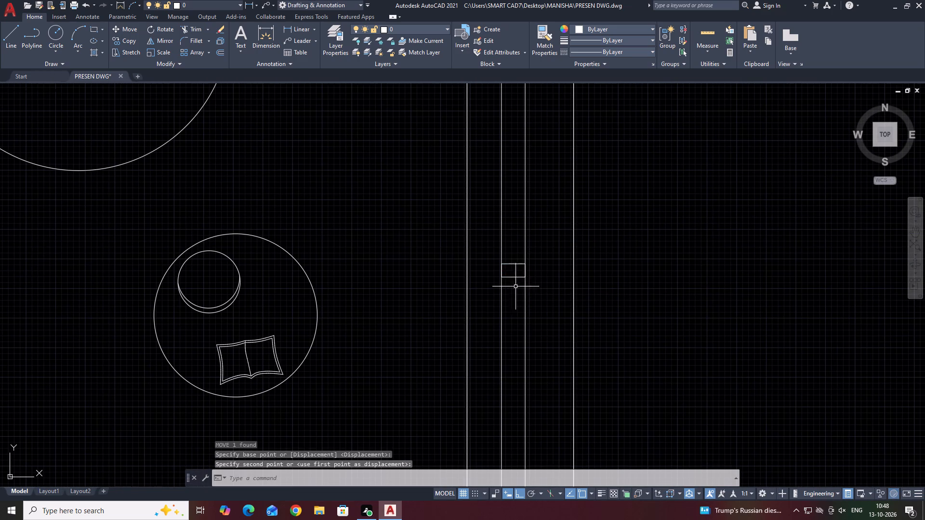
Copy the small rectangle a short distance straight up between the two parallel lines.
scroll(513, 275, down, 3)
middle_drag(533, 268, 535, 280)
scroll(527, 289, up, 2)
click(493, 287)
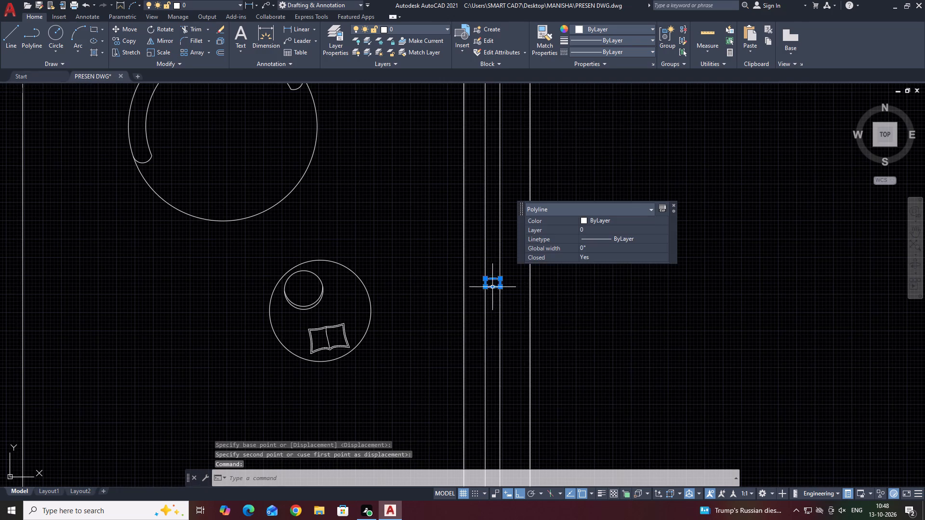
middle_drag(499, 323, 499, 344)
key(c)
key(o)
key(space)
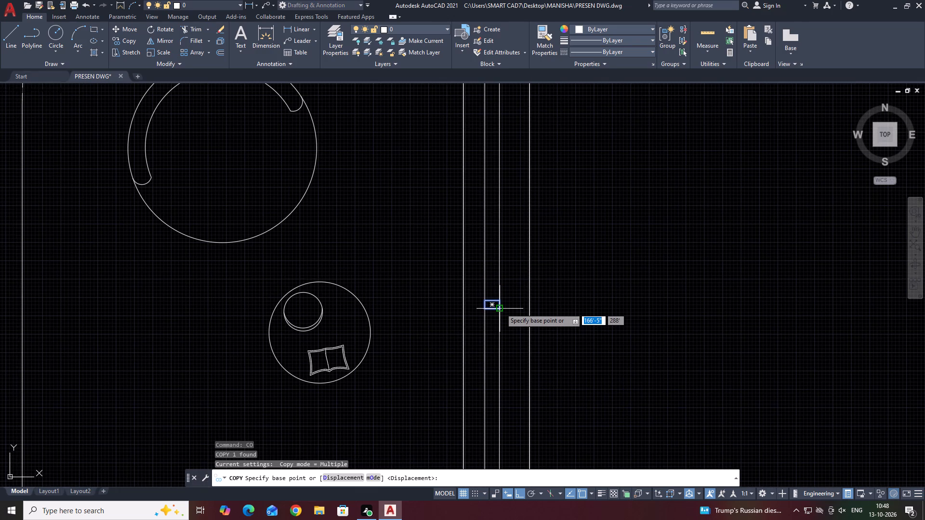
click(500, 308)
click(505, 299)
scroll(492, 299, up, 3)
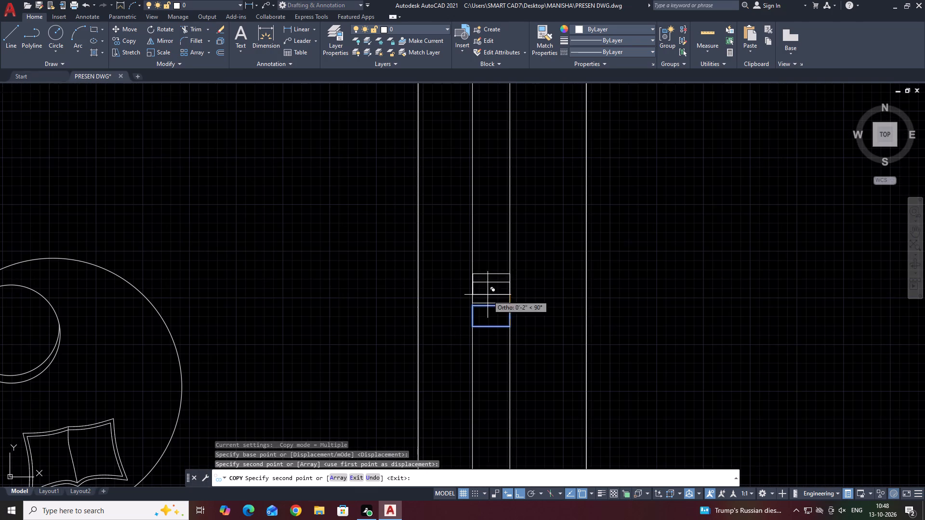
key(space)
Move the copied rectangle to the living-room side so its lower corner meets the original rectangle's upper corner.
click(491, 282)
key(m)
key(space)
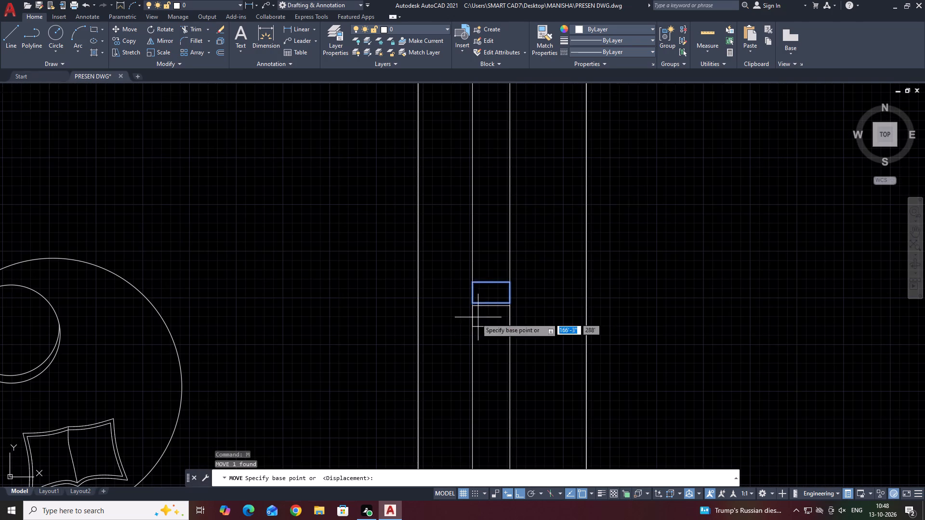
scroll(474, 299, up, 2)
click(468, 310)
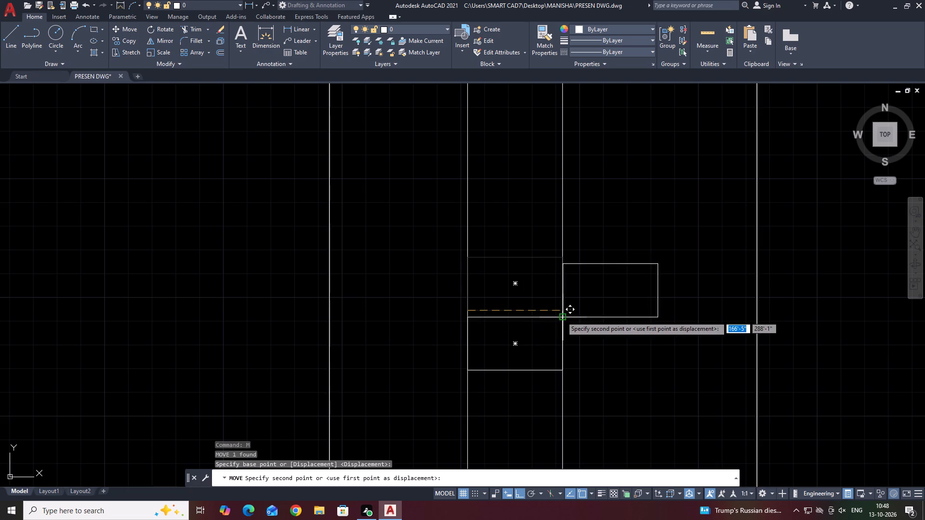
click(561, 316)
scroll(514, 329, down, 6)
middle_drag(587, 319, 576, 341)
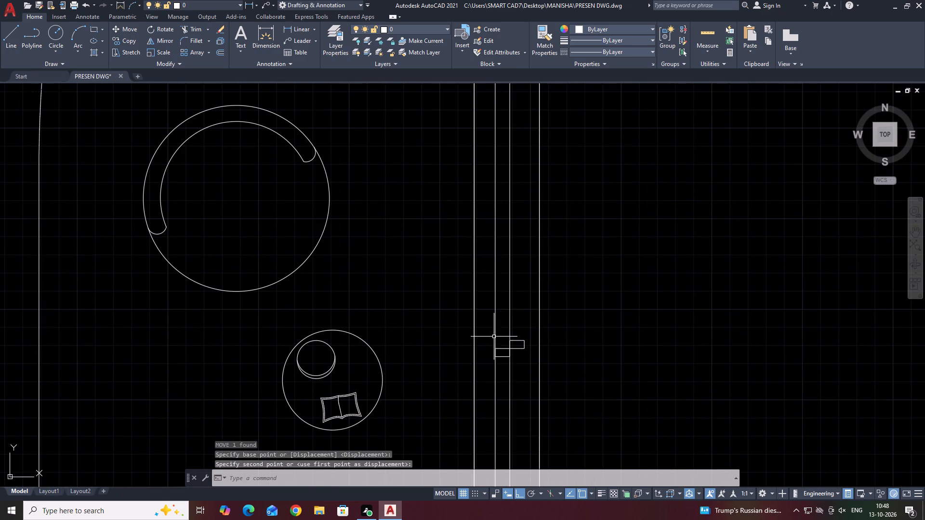
Move the living-room-side rectangle slightly upward, leaving a small vertical gap above the original rectangle.
scroll(514, 345, up, 1)
click(533, 353)
click(521, 325)
middle_drag(544, 345, 520, 323)
text(M)
key(space)
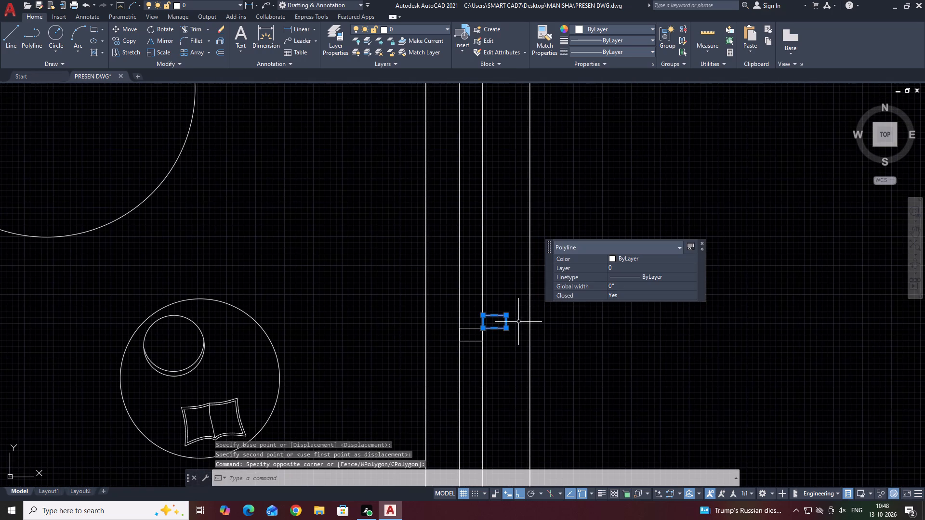
click(518, 322)
click(519, 316)
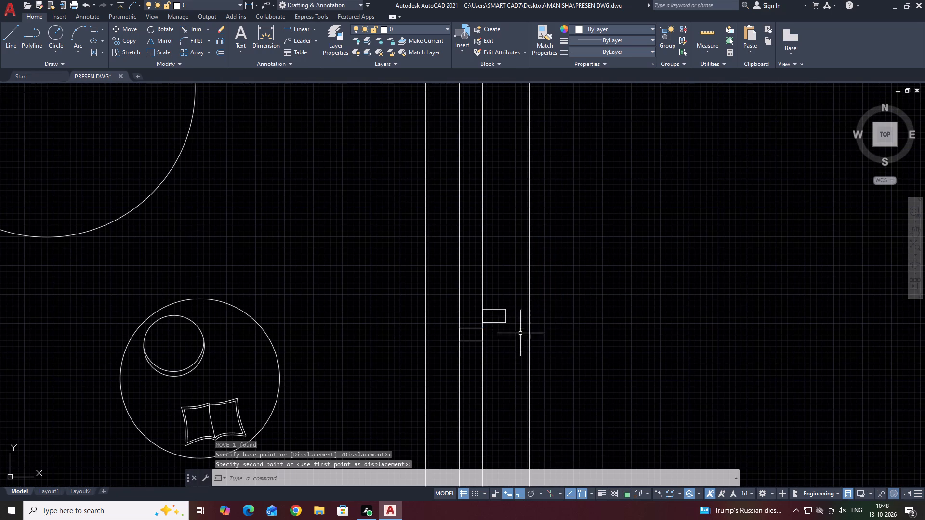
key(Escape)
Trim the living-room-side door line in the gap between the two small rectangles.
text(TR)
key(space)
scroll(472, 329, up, 3)
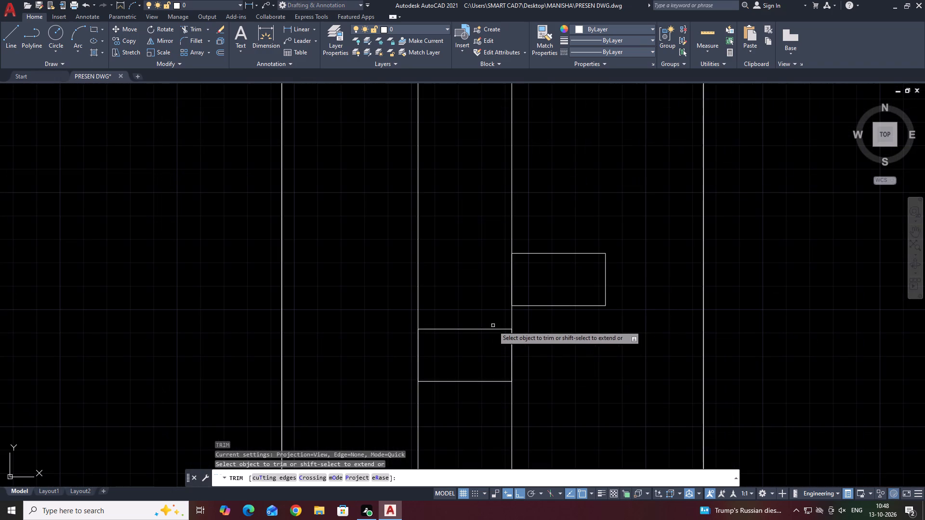
click(511, 320)
key(Escape)
Move the upper small rectangle horizontally to sit between the two parallel door lines.
click(542, 299)
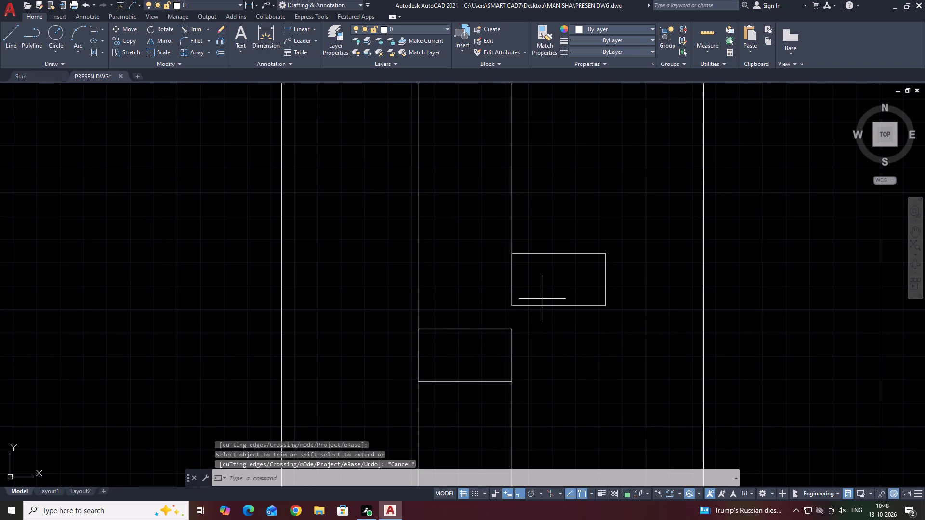
click(538, 315)
key(m)
key(space)
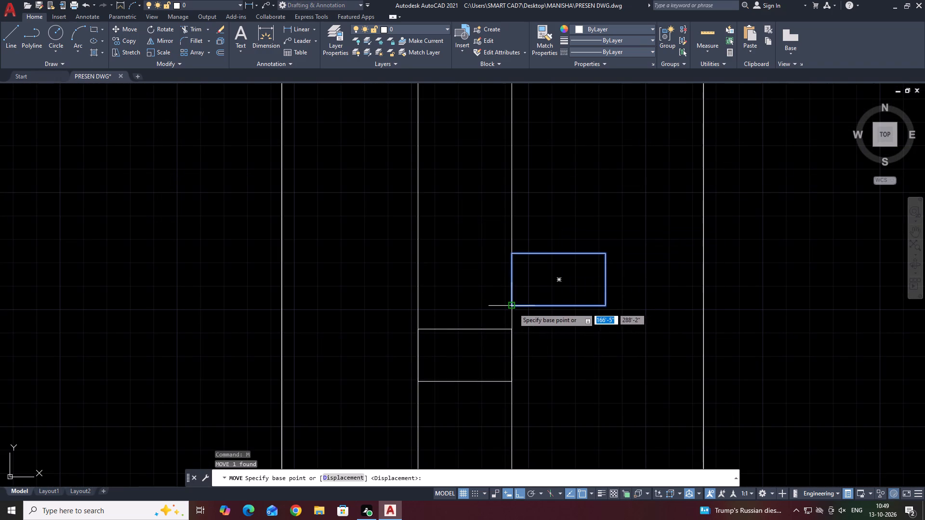
click(513, 307)
click(417, 306)
key(Escape)
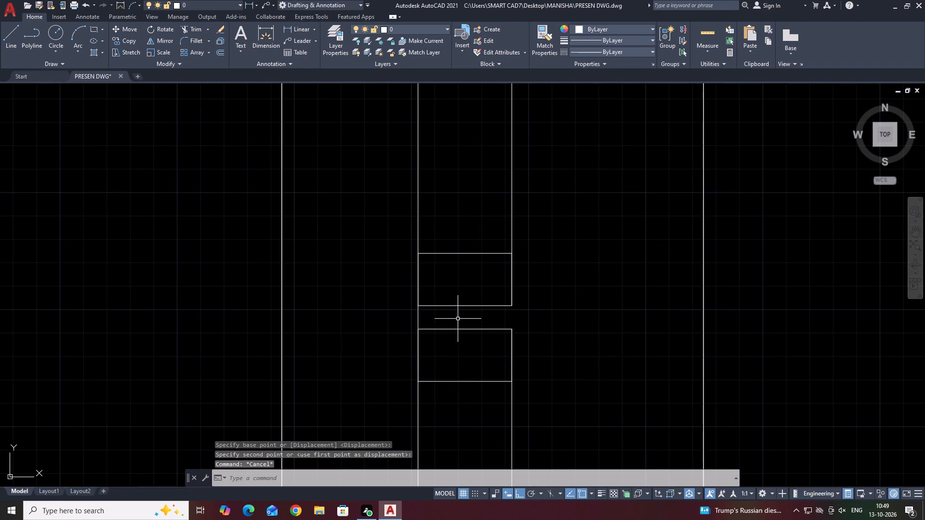
Trim the sit-out-side door line in the gap between the two small rectangles.
text(TR)
key(space)
click(419, 319)
key(Escape)
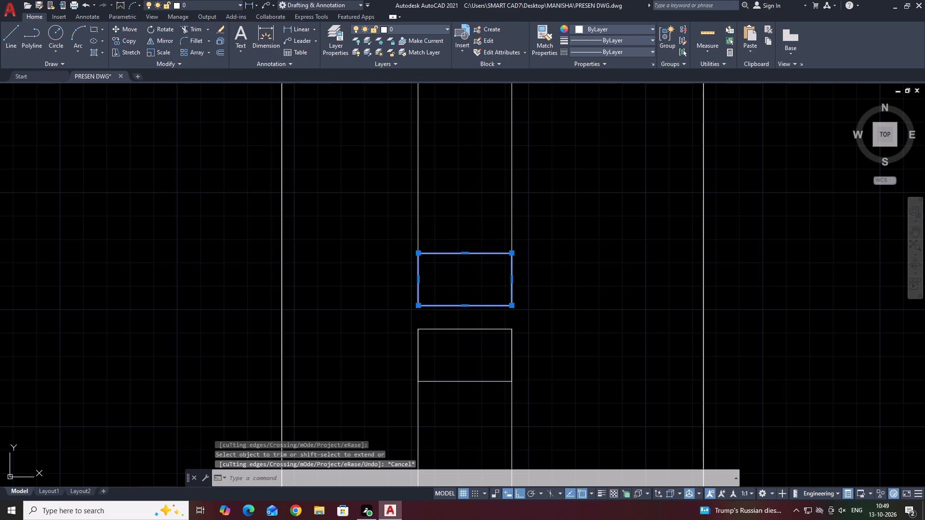
Move the upper small rectangle horizontally back to the living-room side of the parallel door lines.
click(513, 305)
text(M)
key(space)
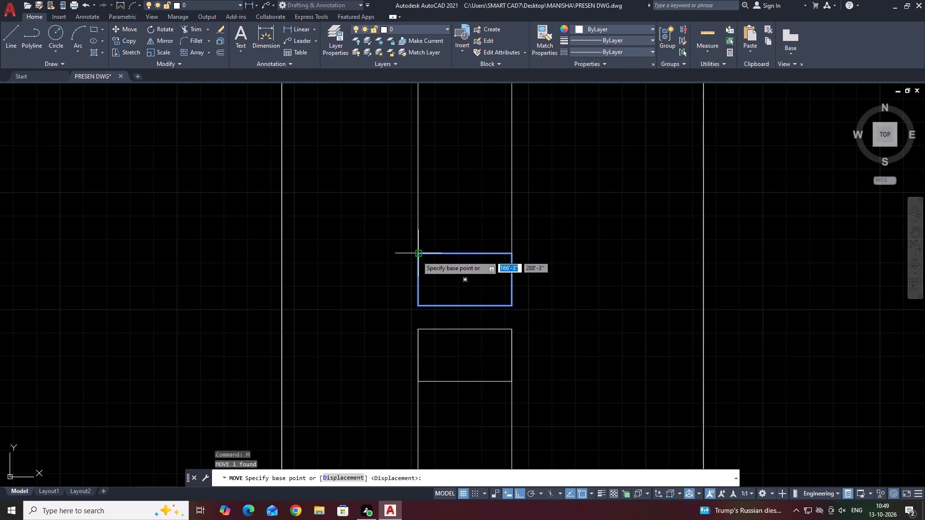
click(417, 256)
click(513, 256)
scroll(511, 333, down, 3)
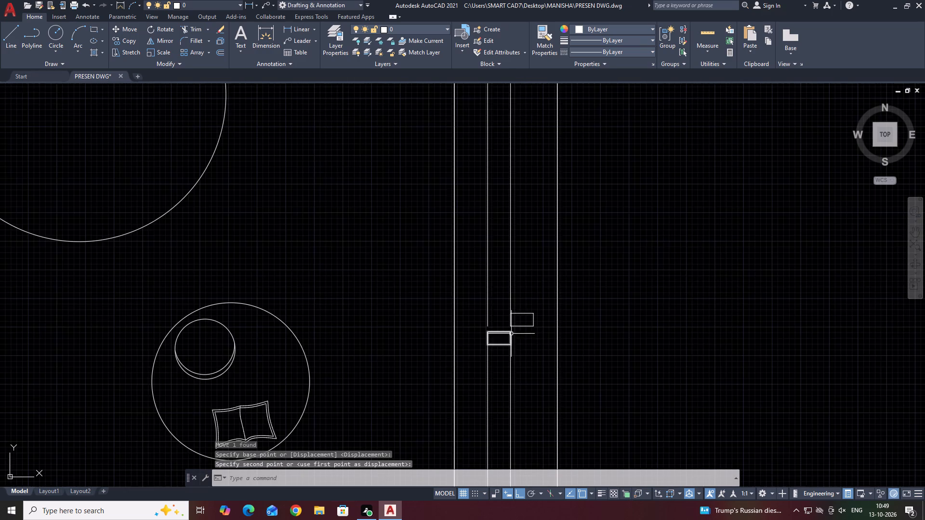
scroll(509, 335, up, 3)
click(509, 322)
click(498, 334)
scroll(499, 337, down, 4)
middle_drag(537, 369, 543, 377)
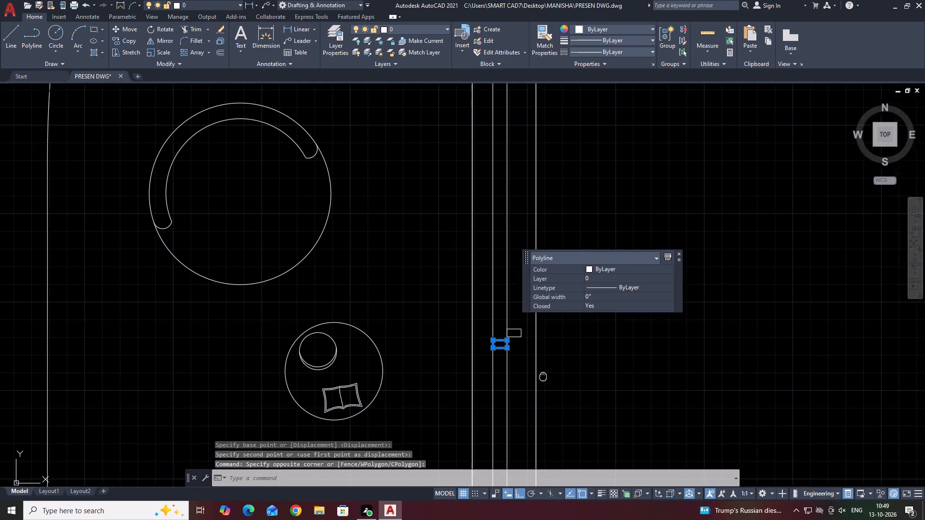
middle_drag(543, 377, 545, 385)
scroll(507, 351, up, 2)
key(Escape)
Move the upper small rectangle down so its lower-left corner sits on the lower small rectangle's upper-right corner.
click(527, 336)
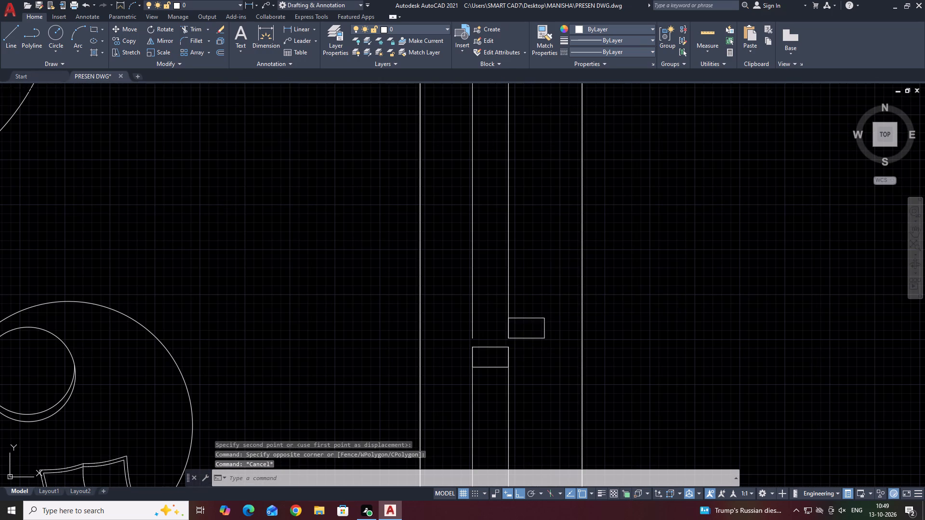
click(521, 350)
text(M)
key(space)
scroll(516, 345, up, 3)
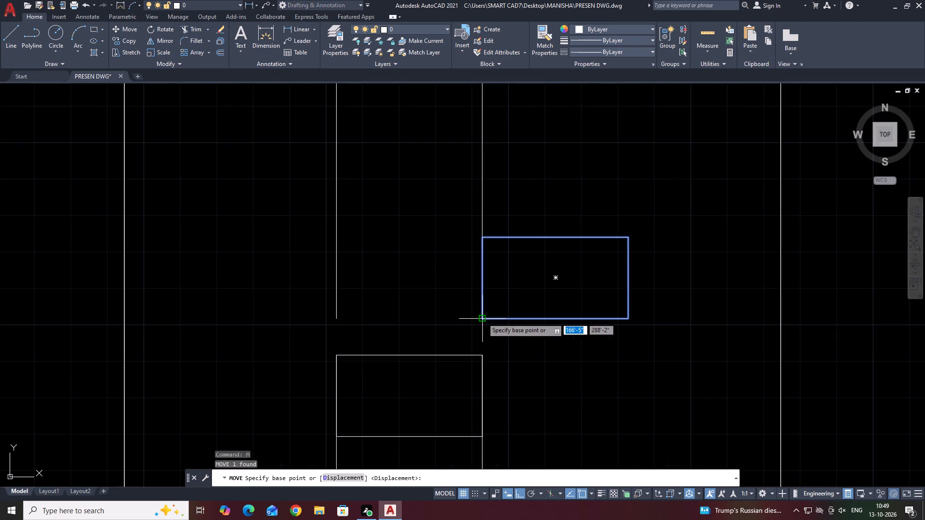
click(482, 318)
click(481, 357)
scroll(468, 338, down, 4)
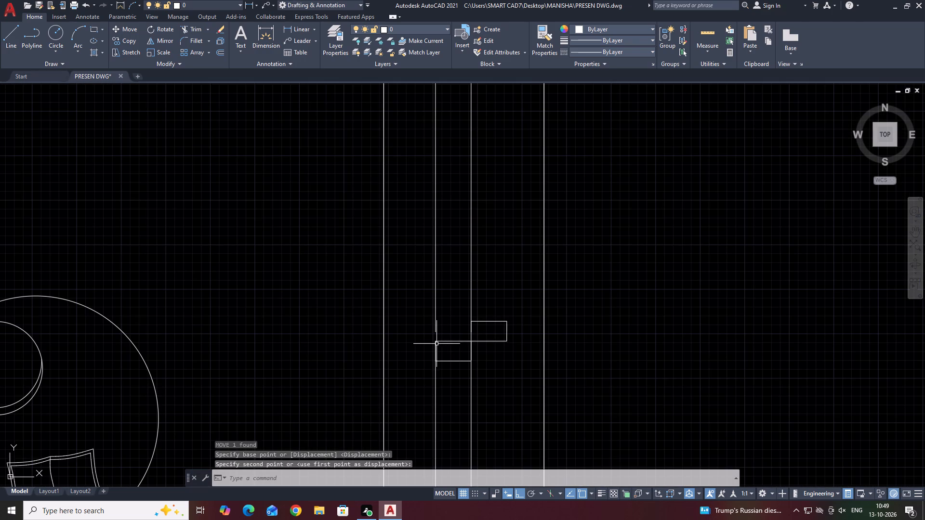
Extend the sit-out-side upper door line down to the lower small rectangle.
text(EX)
key(space)
click(436, 332)
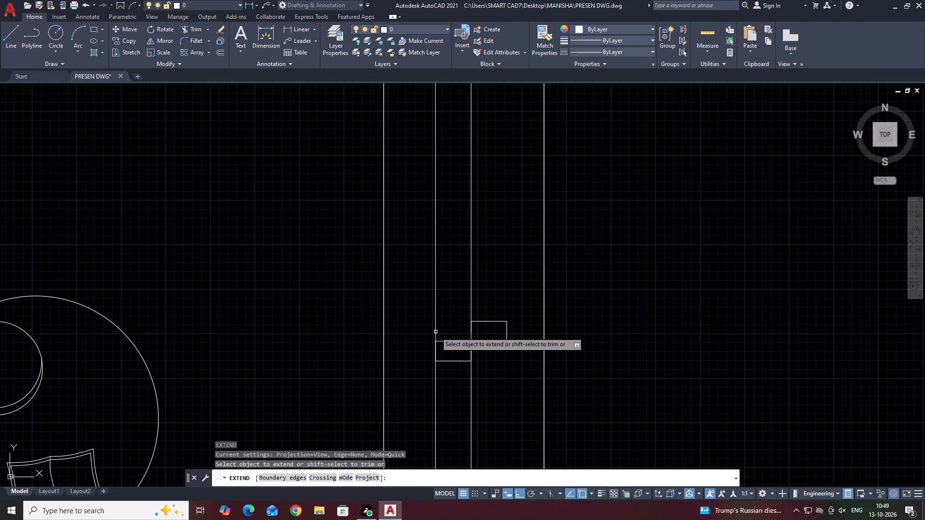
key(Escape)
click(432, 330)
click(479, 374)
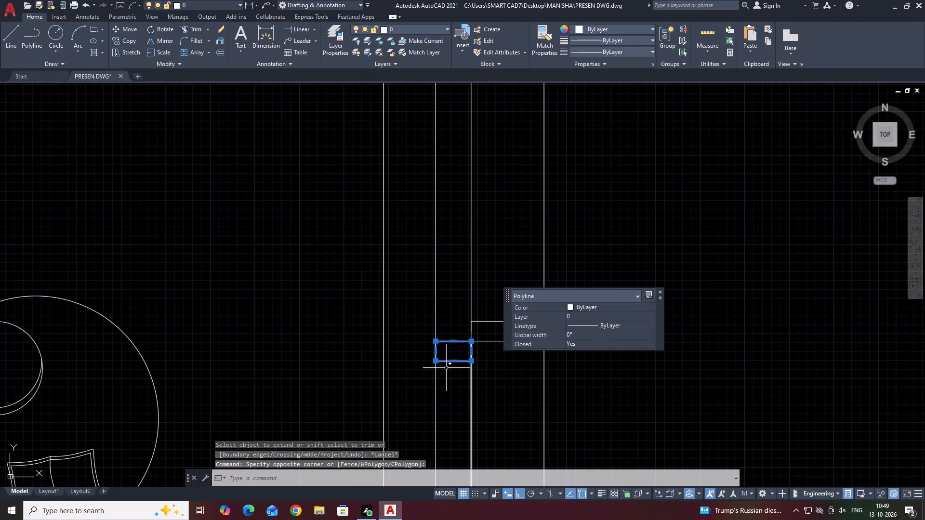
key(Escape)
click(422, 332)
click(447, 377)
Move the two upper door lines toward the living room by one panel width, aligning them with the upper small rectangle's sides.
middle_drag(453, 363, 448, 363)
scroll(449, 365, down, 3)
middle_drag(527, 362, 531, 316)
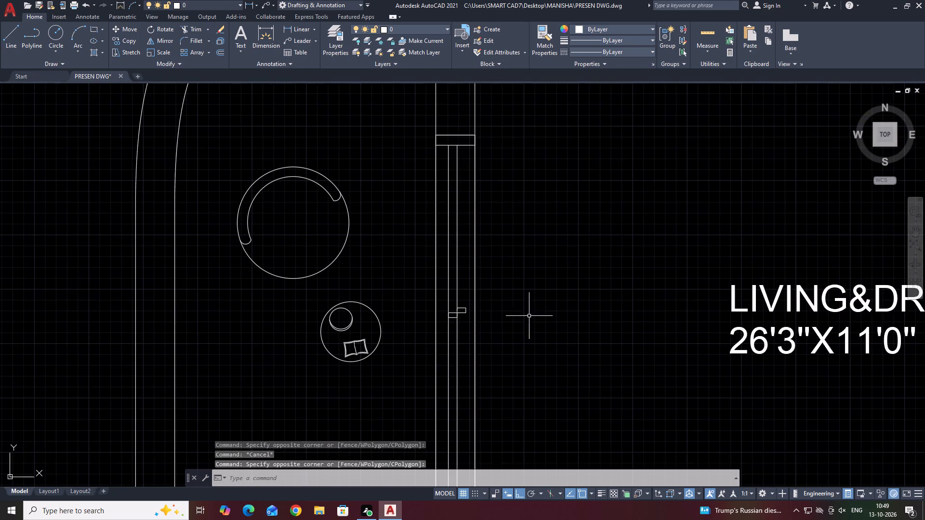
middle_drag(468, 325, 591, 248)
middle_drag(575, 223, 567, 265)
click(572, 250)
click(562, 243)
middle_drag(560, 278, 548, 298)
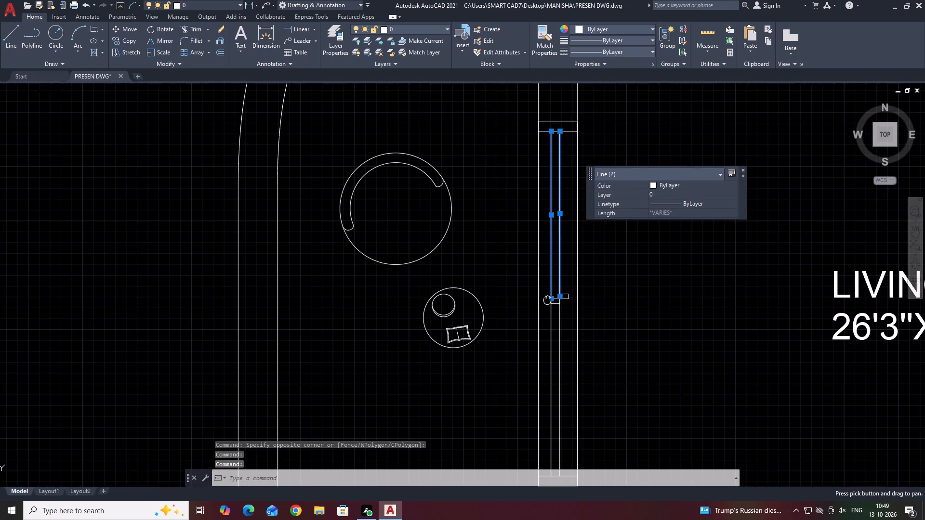
text(M)
key(space)
scroll(547, 301, up, 3)
click(575, 299)
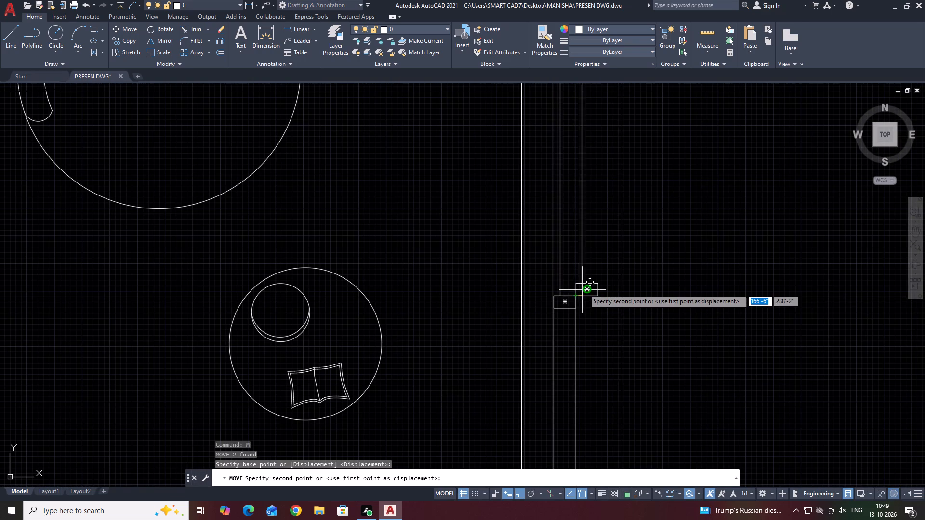
click(598, 284)
scroll(568, 299, down, 4)
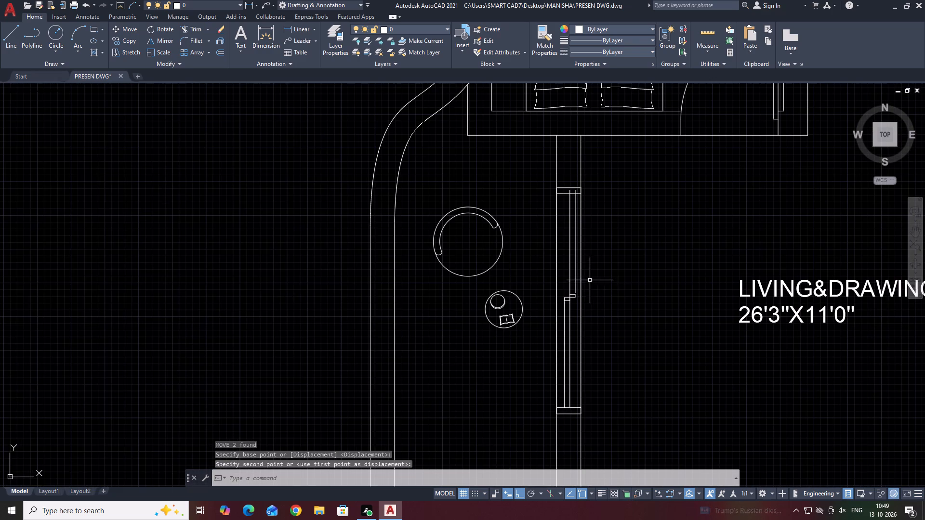
Trim the ends of the two shifted door lines that project into the upper door frame rectangle.
middle_drag(585, 278, 584, 295)
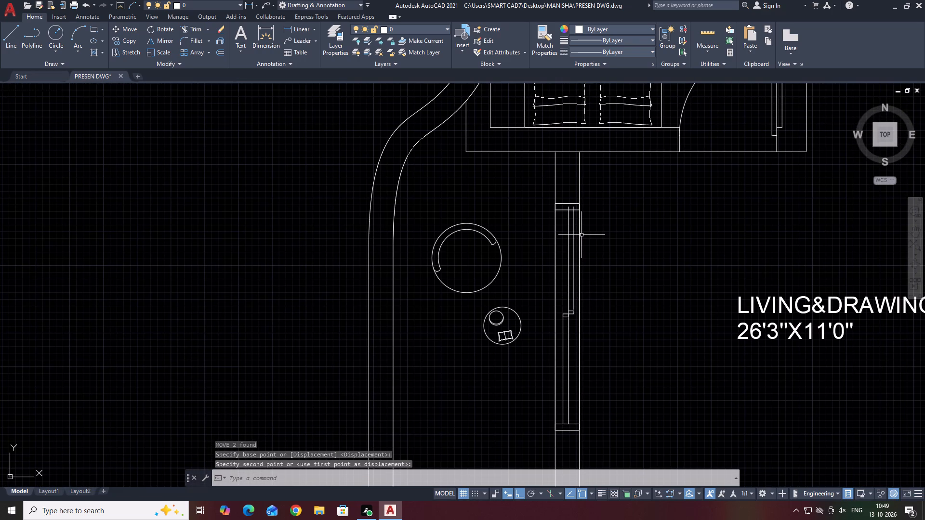
text(TR)
key(space)
scroll(578, 212, up, 3)
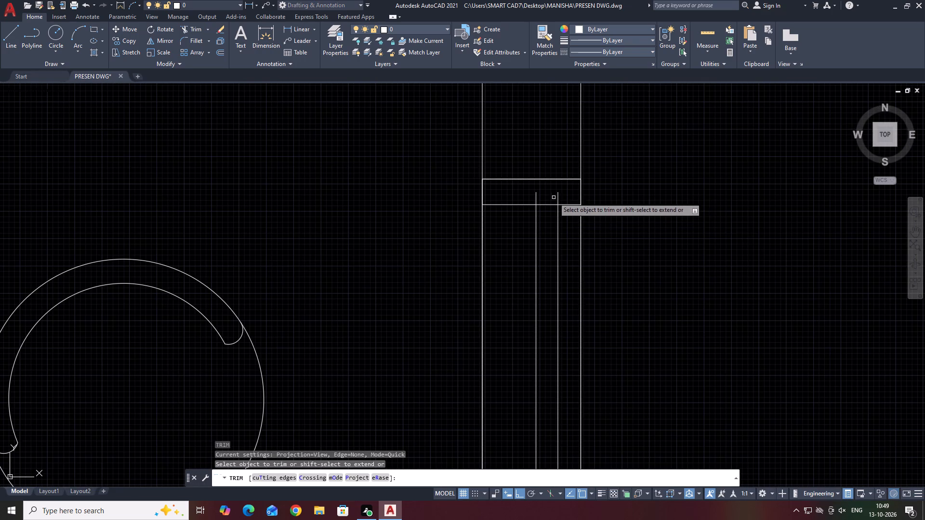
click(566, 195)
click(521, 193)
scroll(543, 299, down, 4)
key(Escape)
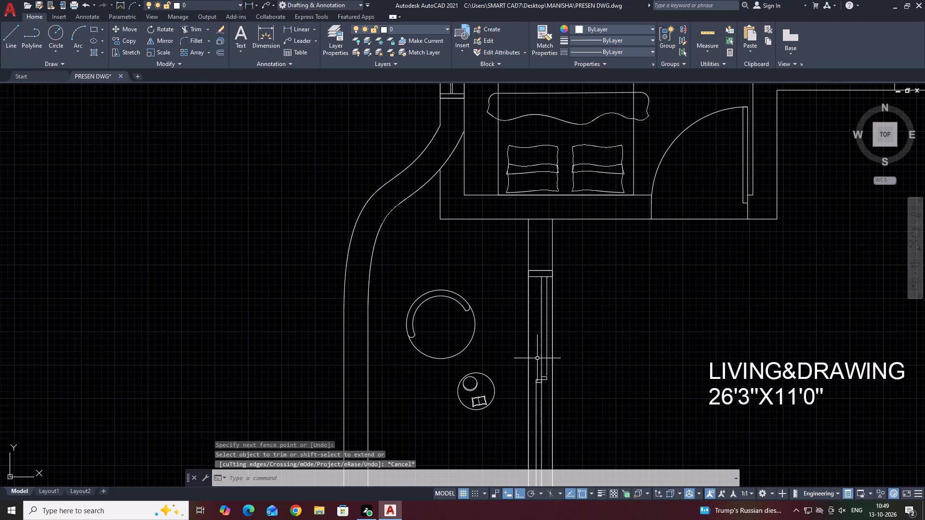
Stretch the lower end of the living-room-side door line down to the upper small rectangle's top corner.
scroll(539, 378, up, 4)
scroll(590, 384, up, 2)
drag(581, 345, 577, 339)
click(559, 318)
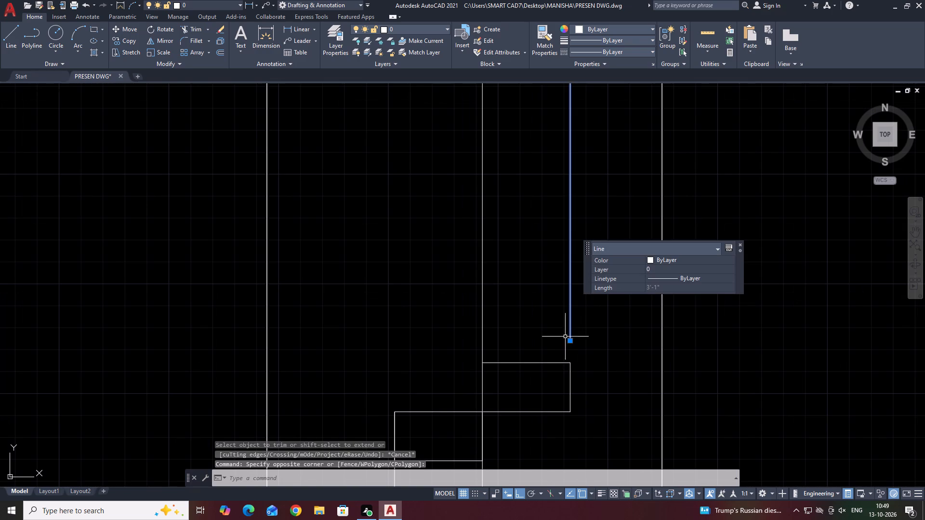
click(569, 340)
click(569, 363)
key(Escape)
scroll(524, 325, down, 5)
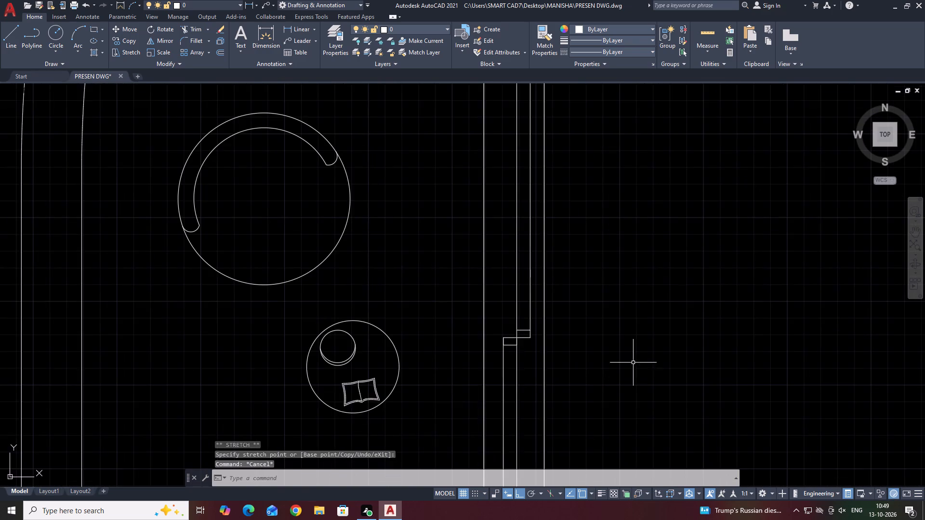
Make the complete sliding door, including its frames and staggered panels, into a block named WINDOW.
scroll(633, 363, down, 3)
middle_drag(621, 353, 583, 309)
middle_drag(596, 343, 570, 320)
scroll(545, 237, up, 3)
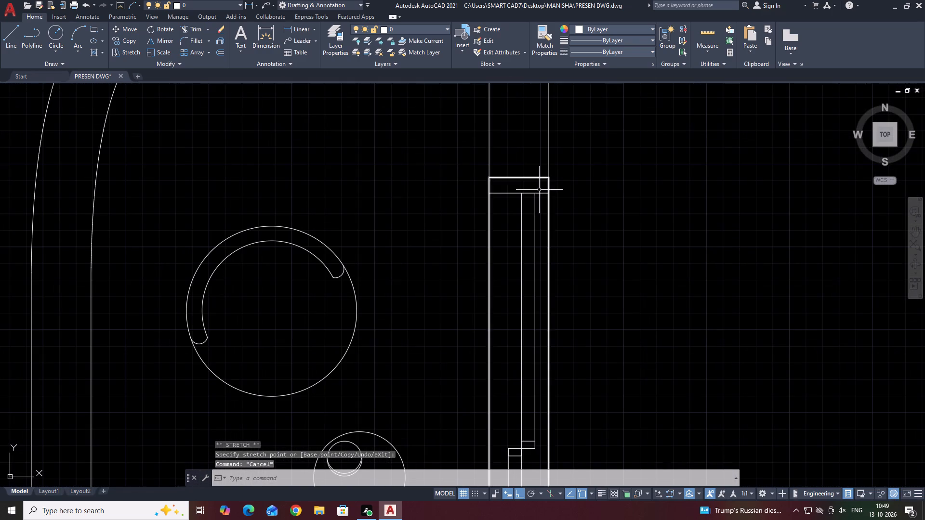
click(445, 144)
scroll(567, 286, down, 7)
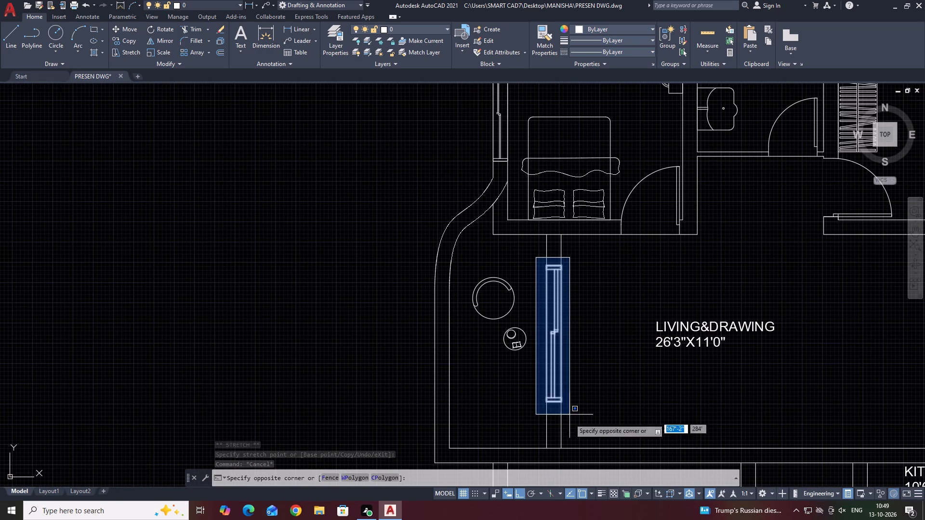
click(572, 424)
middle_drag(574, 416, 557, 364)
key(b)
key(space)
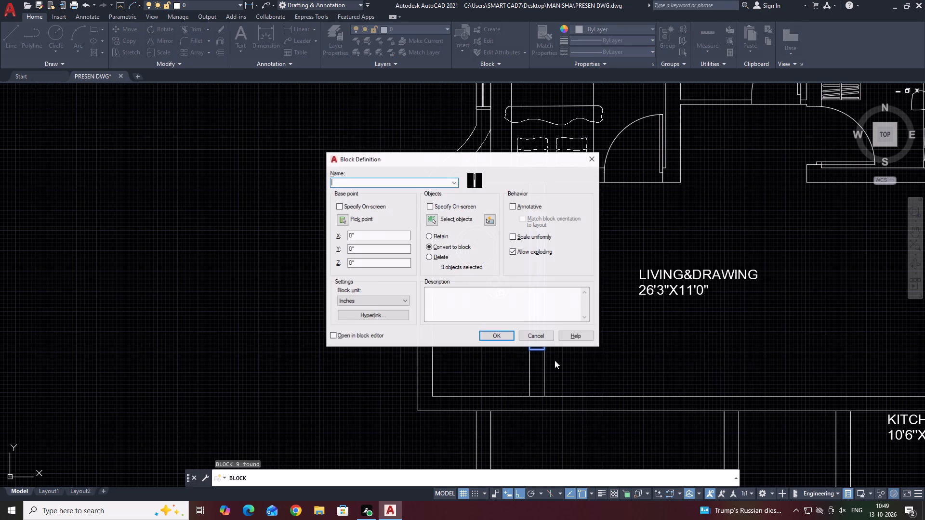
key(w)
key(i)
key(n)
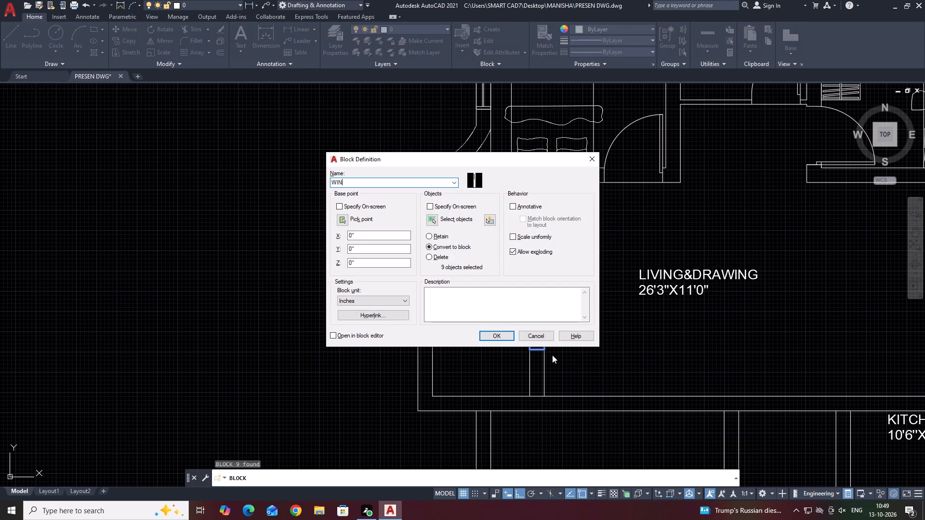
key(d)
key(o)
key(w)
click(508, 338)
click(534, 333)
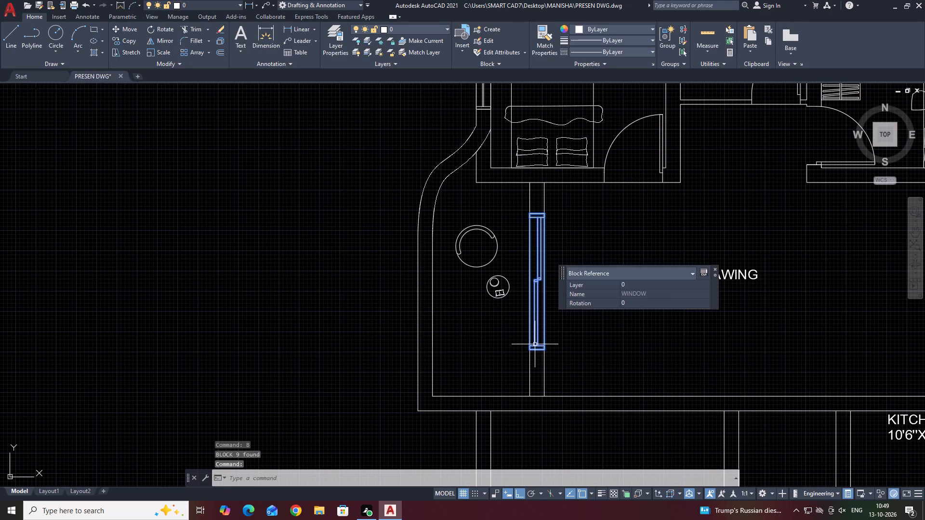
key(Escape)
Trim the lower inner wall line between the two partition wall lines separating the sit-out and living room.
middle_drag(622, 372, 573, 352)
middle_drag(448, 369, 494, 356)
text(TR)
key(space)
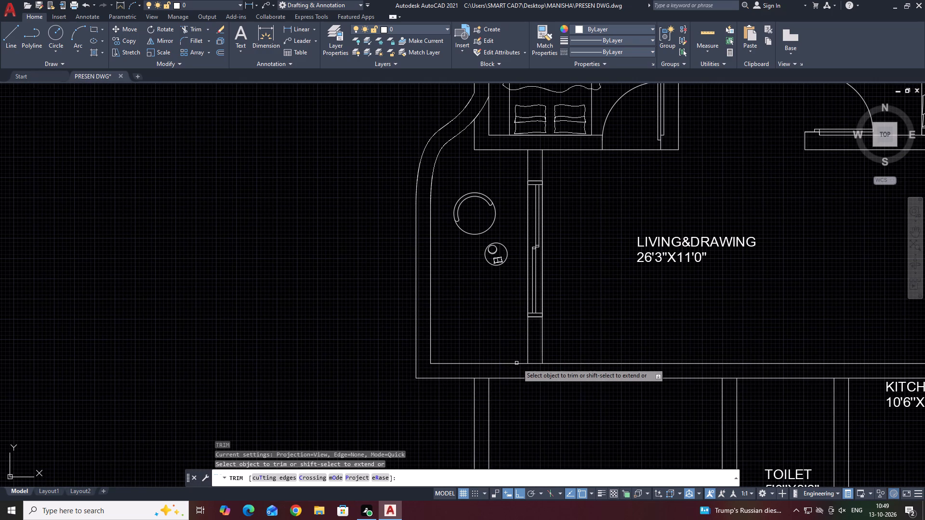
click(536, 364)
key(Escape)
Draw a rectangle about 2' wide in the sit-out's lower corner against the partition wall.
middle_drag(529, 372, 568, 387)
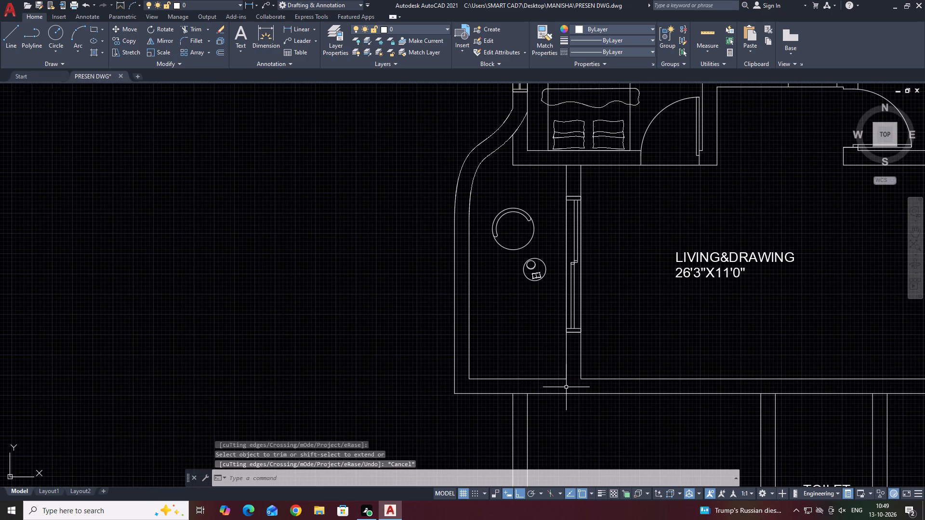
text(REC)
key(space)
click(565, 382)
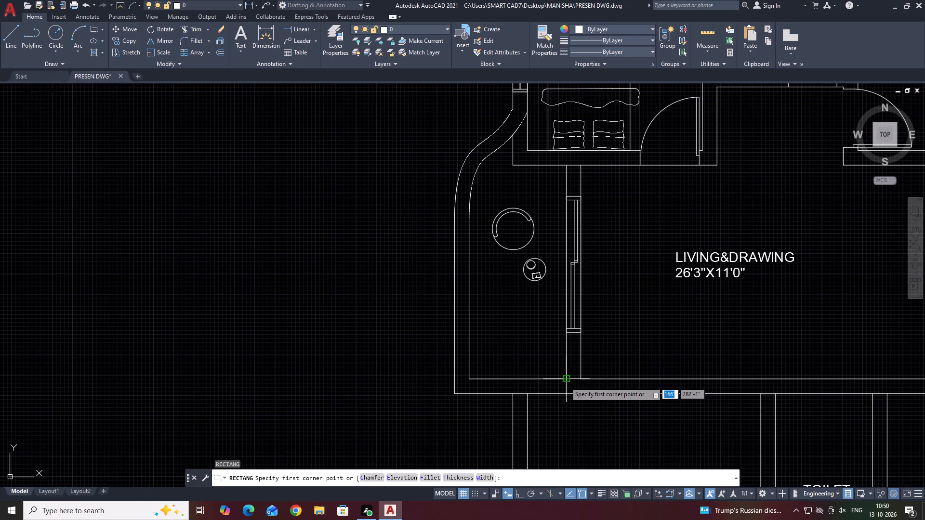
click(528, 349)
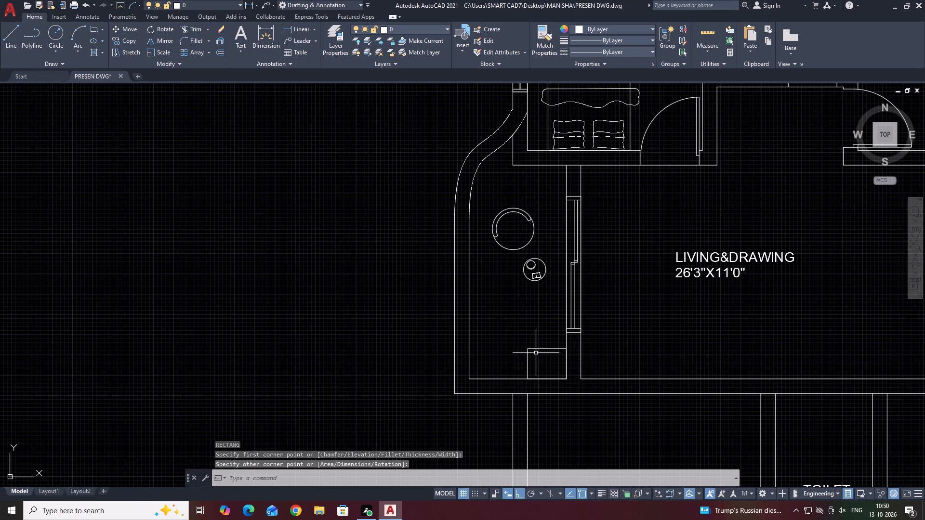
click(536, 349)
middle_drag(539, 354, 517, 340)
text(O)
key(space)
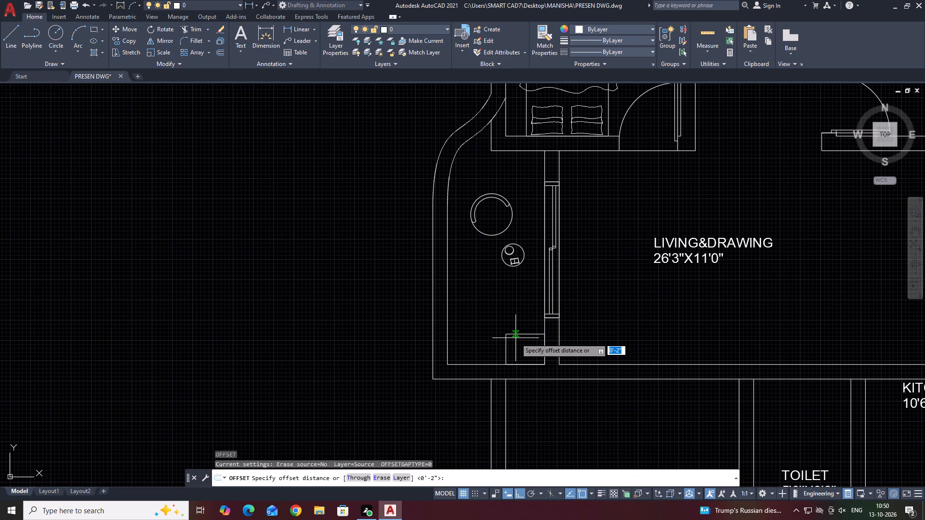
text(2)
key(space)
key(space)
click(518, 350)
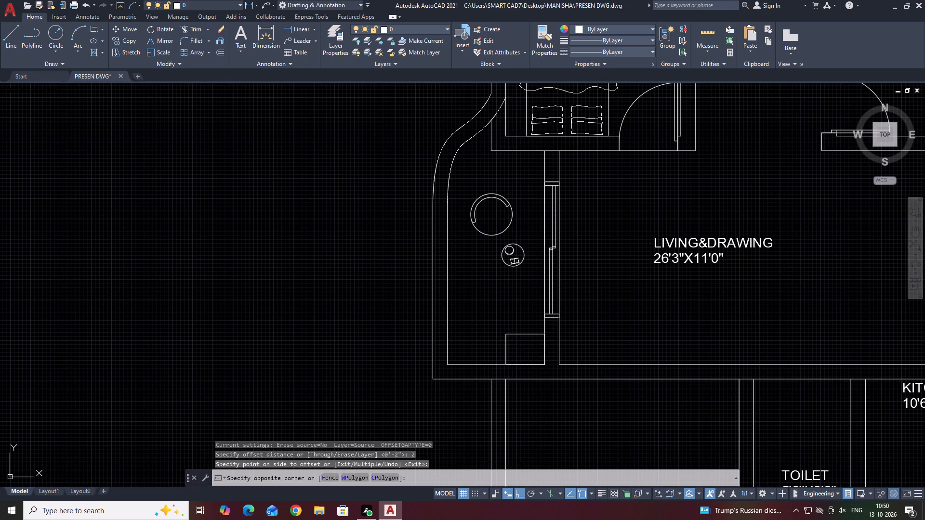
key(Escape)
Offset the sit-out corner rectangle 2" inward.
click(520, 334)
text(O)
key(space)
key(space)
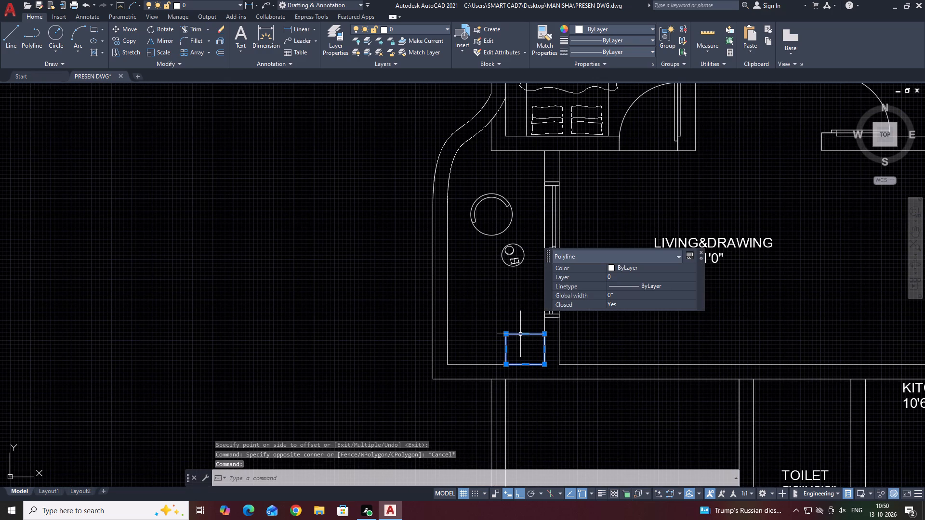
click(520, 345)
key(space)
Stretch the inner rectangle's left edge out to the outer rectangle's left edge.
middle_drag(519, 354, 502, 342)
scroll(501, 339, up, 2)
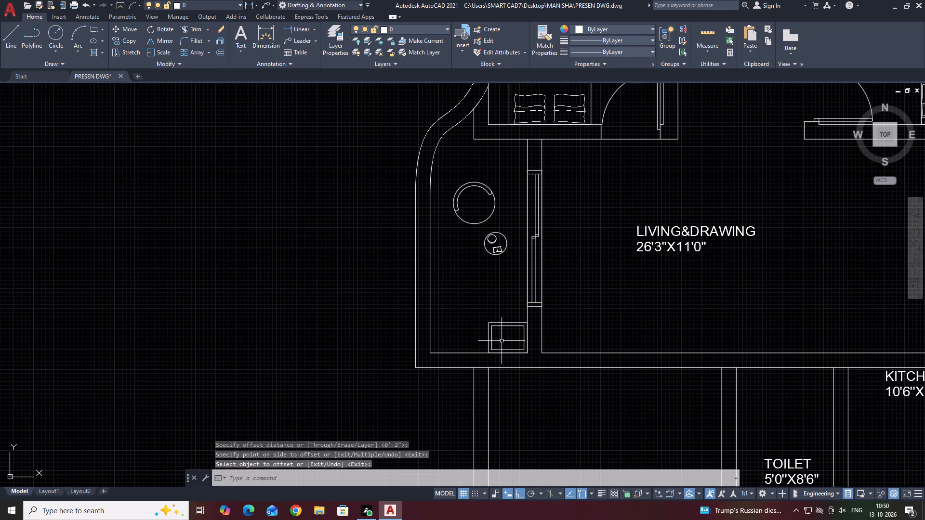
click(475, 327)
click(476, 339)
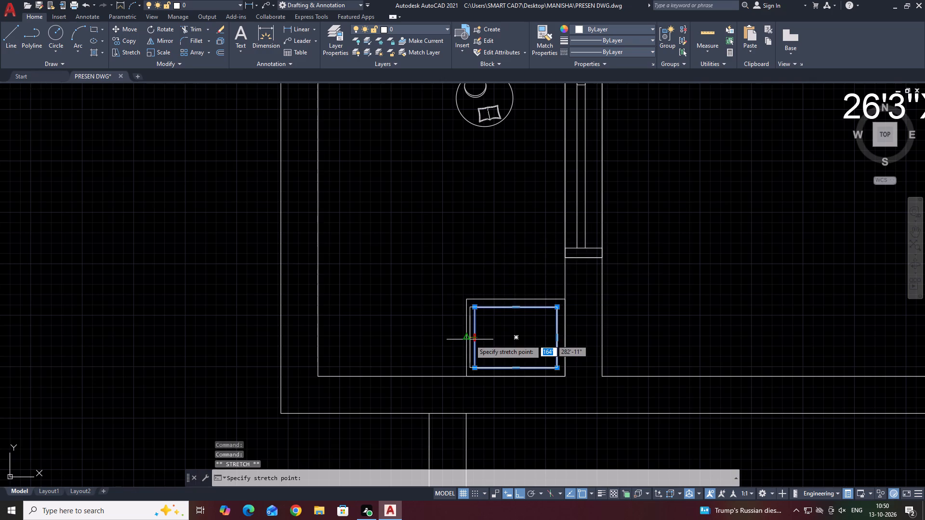
click(470, 339)
key(Escape)
Draw two crossing diagonal lines between opposite corners of the outer rectangle in the sit-out corner.
middle_drag(533, 329, 532, 339)
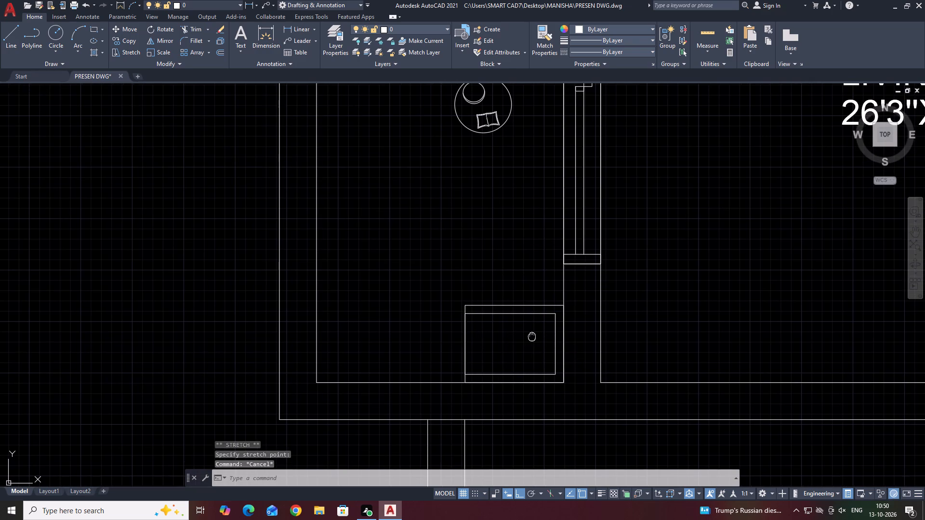
middle_drag(532, 339, 537, 351)
middle_drag(553, 362, 521, 346)
key(l)
key(space)
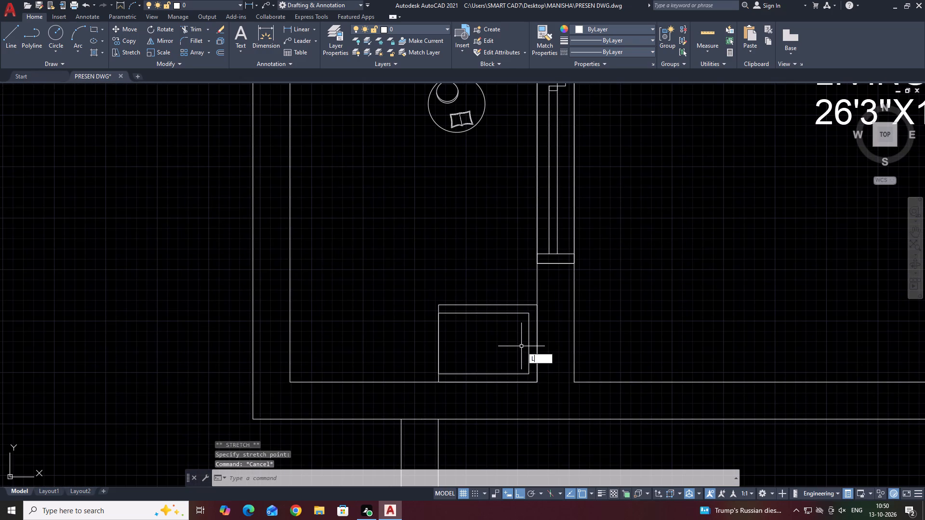
click(440, 305)
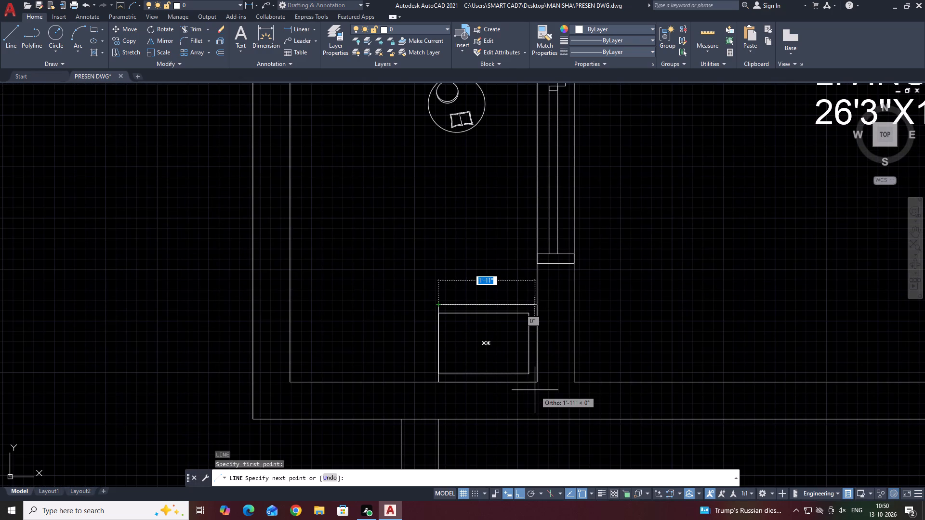
click(535, 382)
key(space)
key(space)
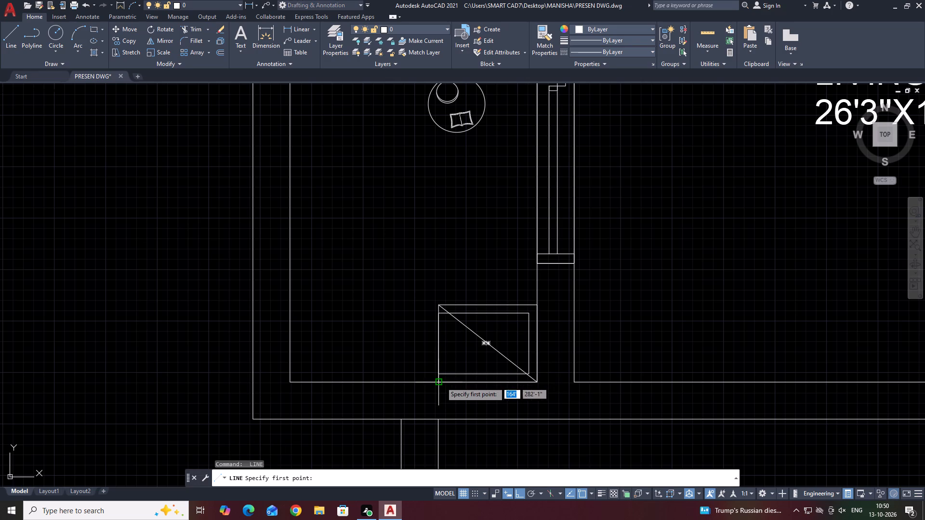
drag(439, 380, 444, 379)
click(533, 304)
key(Escape)
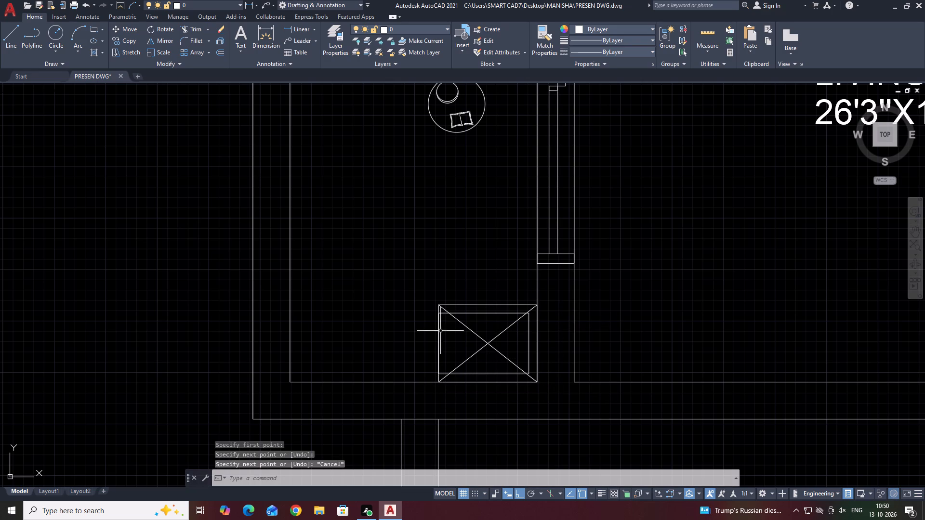
middle_drag(440, 320, 512, 340)
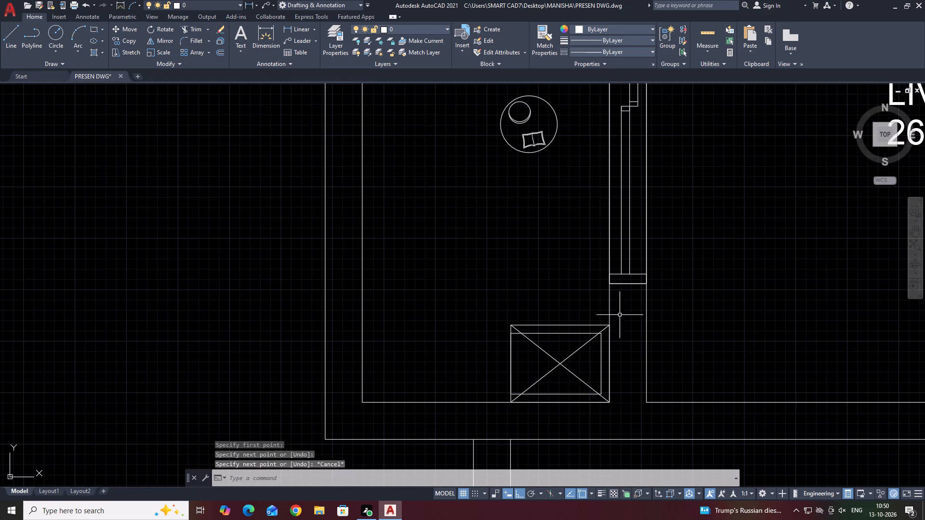
Copy the cupboard block from Bed Room 01 into the M.Bed Room, with ortho mode off for free placement.
middle_drag(637, 300, 541, 312)
scroll(569, 312, down, 4)
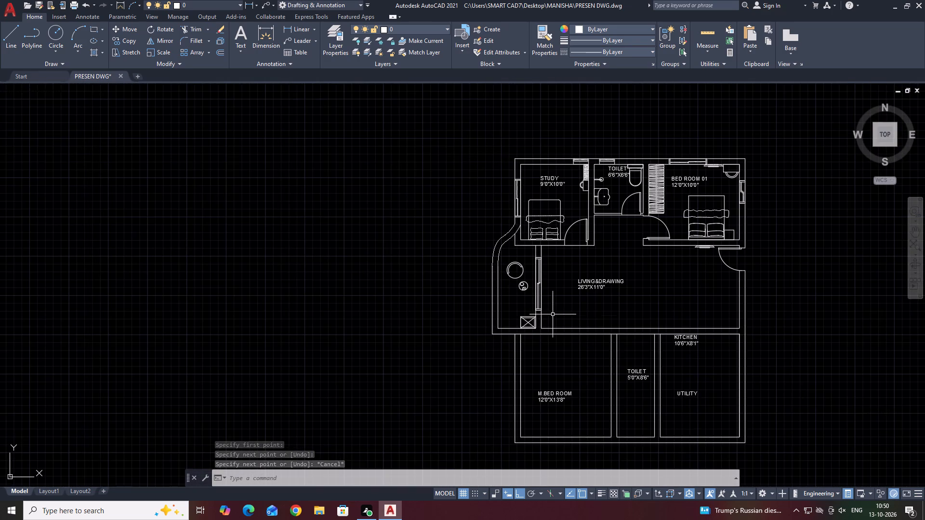
middle_drag(594, 316, 496, 307)
scroll(524, 355, down, 1)
middle_drag(560, 359, 553, 341)
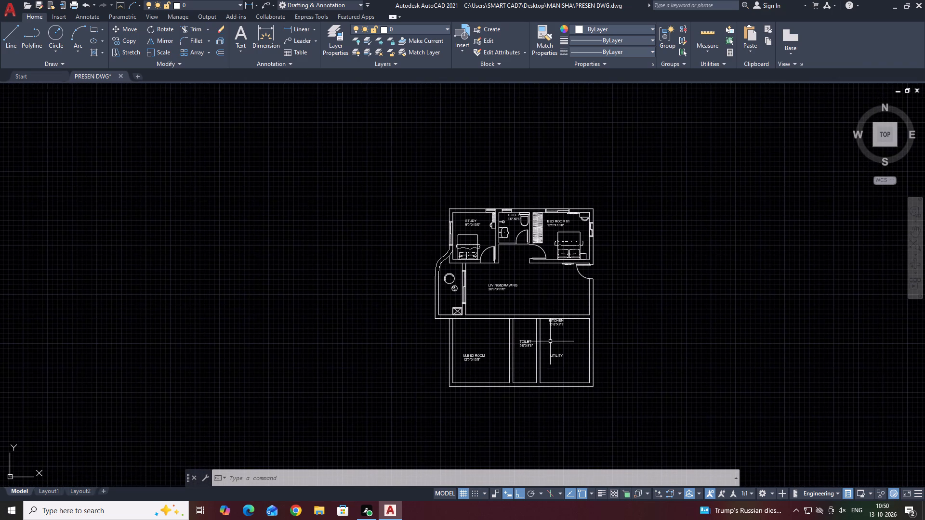
scroll(543, 244, up, 3)
click(544, 234)
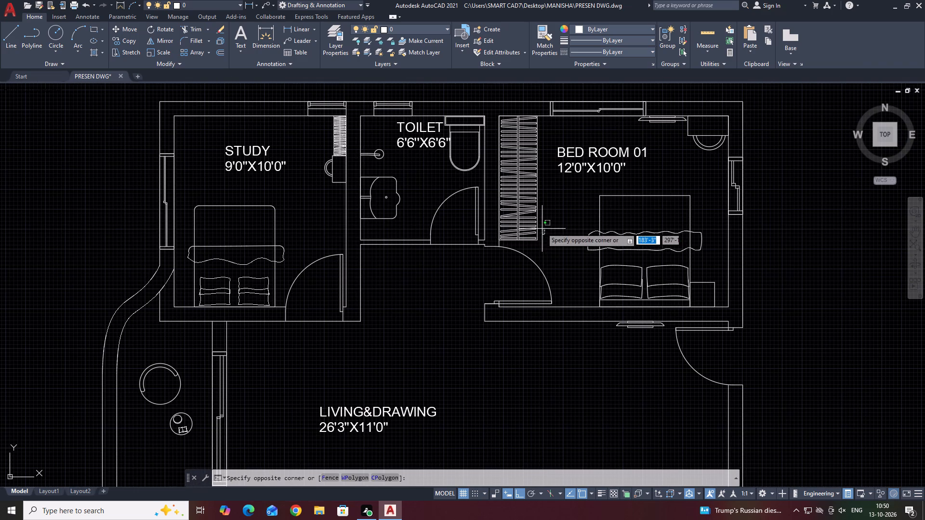
click(533, 223)
scroll(547, 246, down, 2)
middle_drag(548, 249, 548, 259)
key(c)
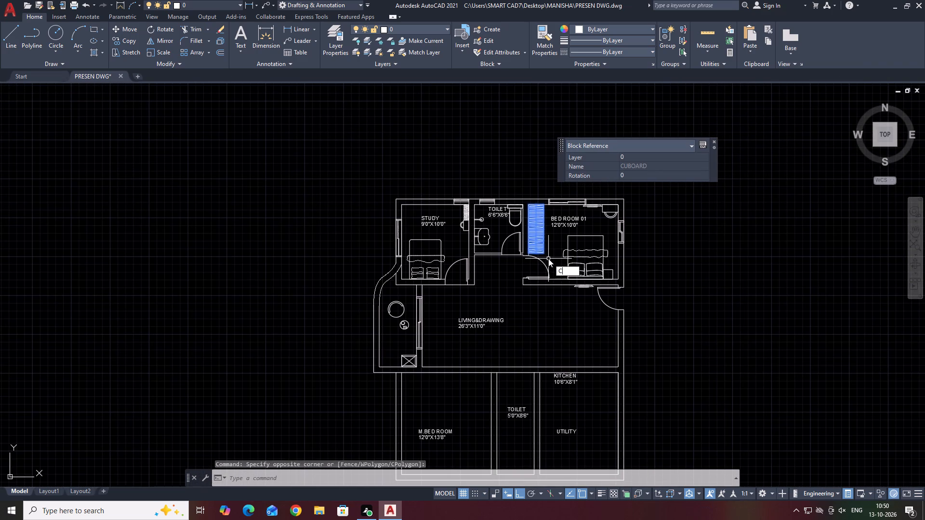
key(o)
key(space)
click(550, 229)
middle_click(526, 372)
key(F8)
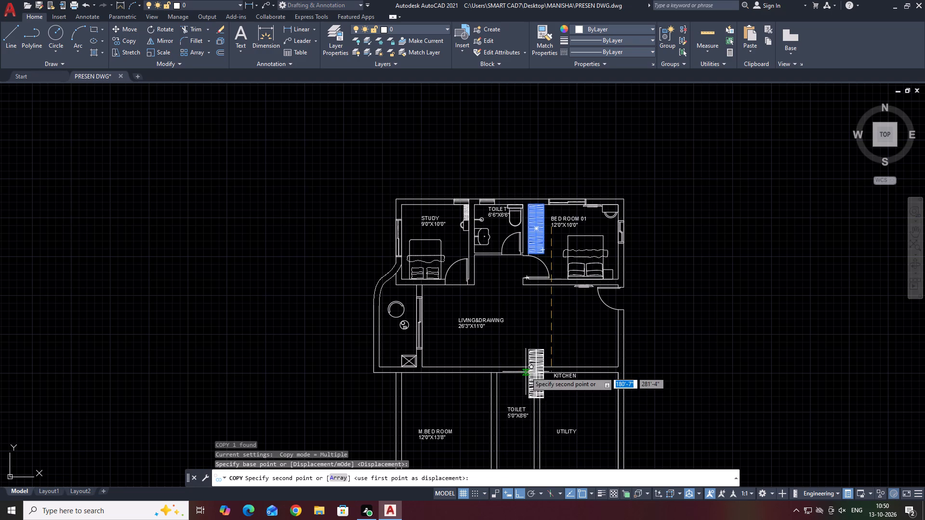
middle_drag(532, 388, 544, 261)
scroll(505, 297, up, 2)
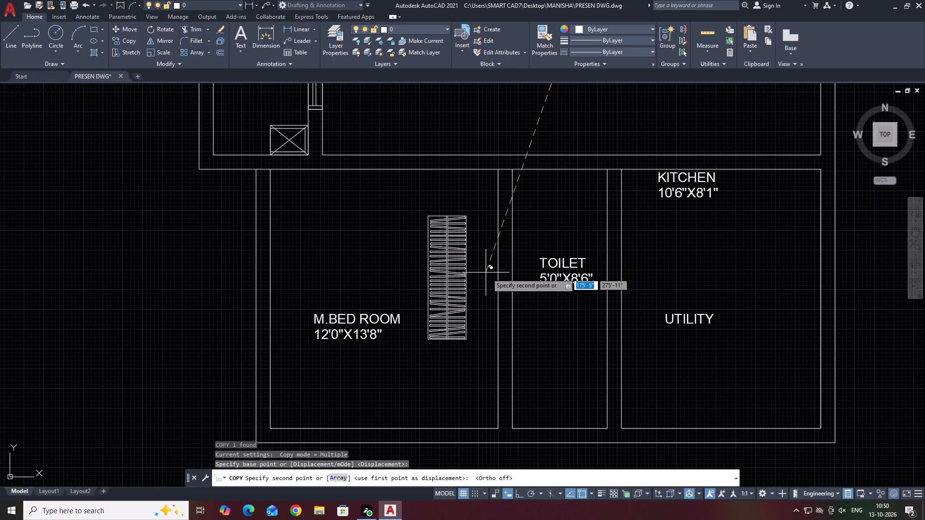
click(487, 273)
key(Escape)
Rotate the copied cupboard in the M.Bed Room by 90 degrees so it lies horizontally.
click(469, 280)
click(449, 250)
text(RO)
key(space)
click(448, 283)
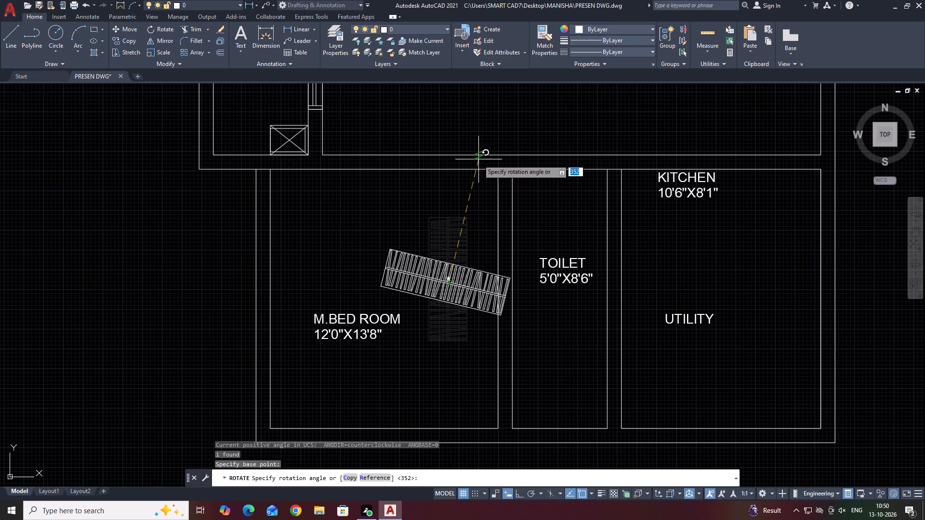
click(449, 170)
Move the rotated cupboard by its lower-left corner into the M.Bed Room's lower-left inner wall corner.
click(444, 300)
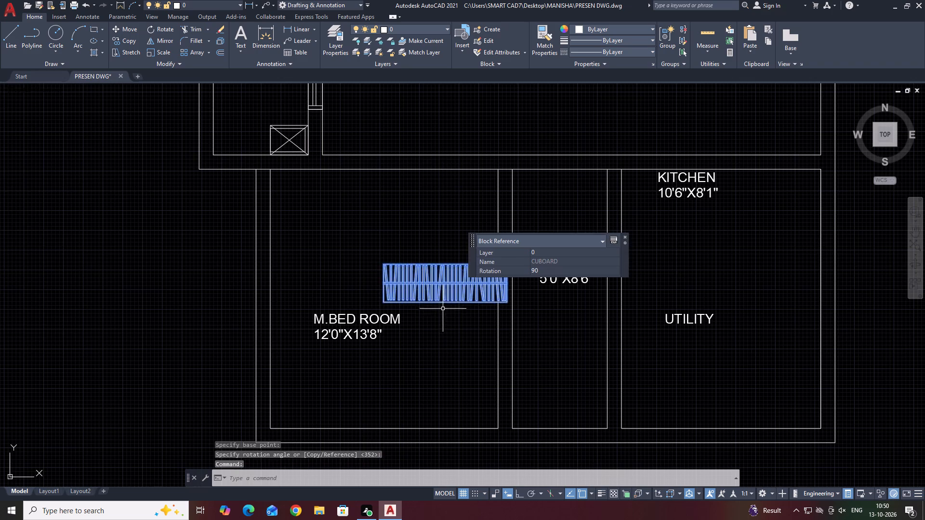
middle_drag(447, 312, 519, 295)
key(m)
key(space)
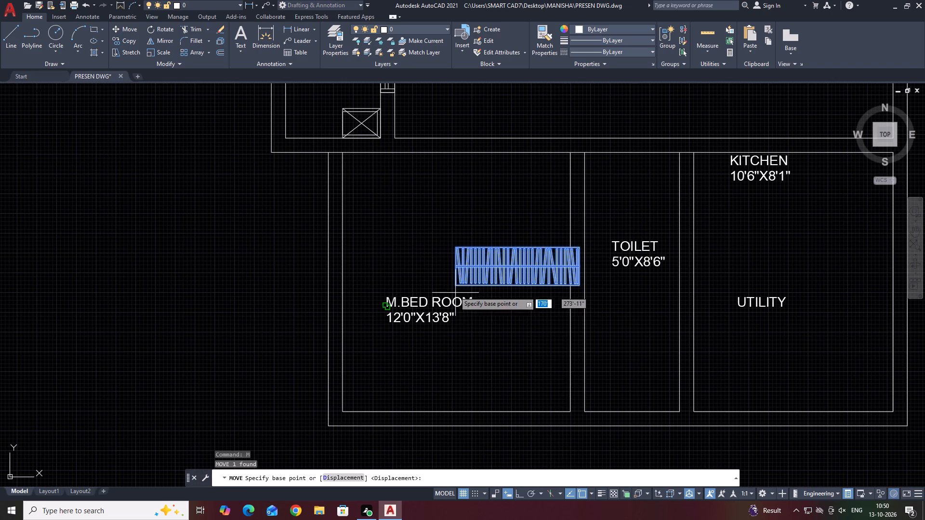
click(454, 285)
click(344, 412)
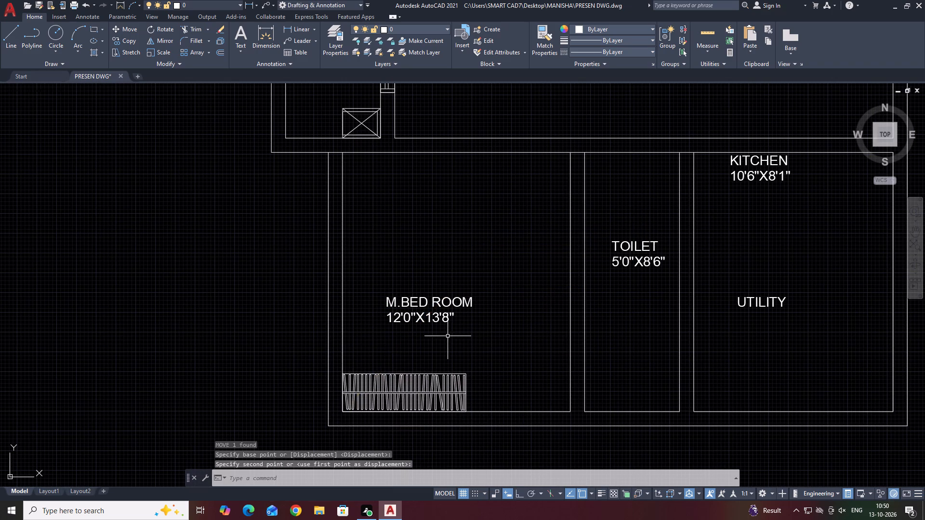
Copy the desk-and-chair block from the Study into the open floor of the M.Bed Room beside the cupboard.
middle_drag(534, 347, 554, 374)
scroll(567, 349, down, 4)
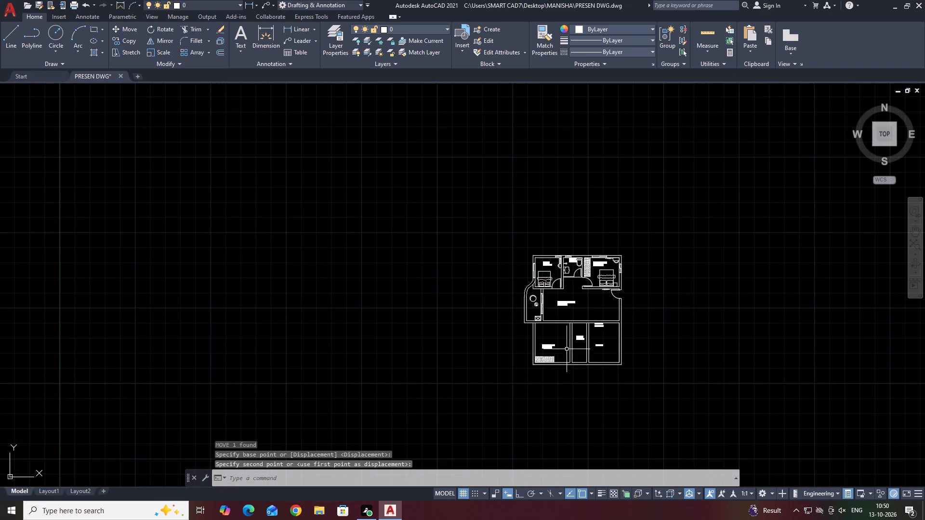
scroll(554, 279, up, 2)
scroll(579, 234, up, 3)
click(558, 253)
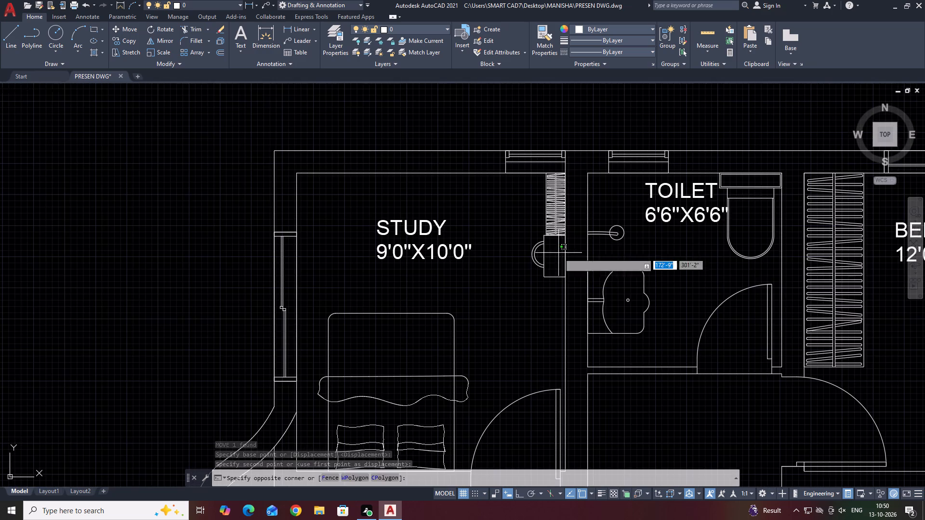
click(544, 263)
middle_drag(556, 304, 522, 262)
key(c)
text(O)
key(space)
drag(522, 225, 525, 230)
scroll(537, 301, down, 6)
middle_drag(542, 395, 537, 281)
scroll(559, 266, down, 3)
scroll(560, 337, up, 3)
scroll(542, 375, up, 2)
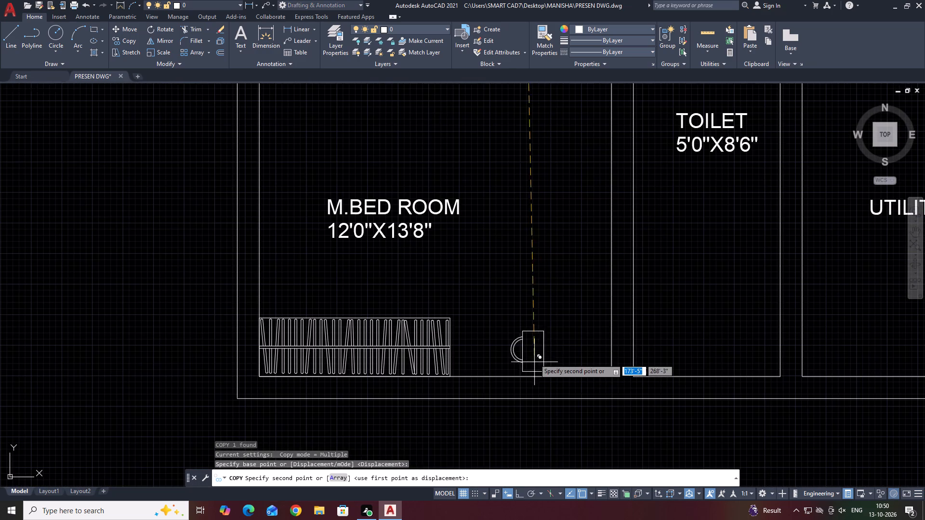
drag(525, 342, 517, 335)
key(Escape)
Rotate the copied desk-and-chair block in the M.Bed Room by 270 degrees so the chair faces into the room.
click(547, 298)
click(527, 338)
key(r)
text(O)
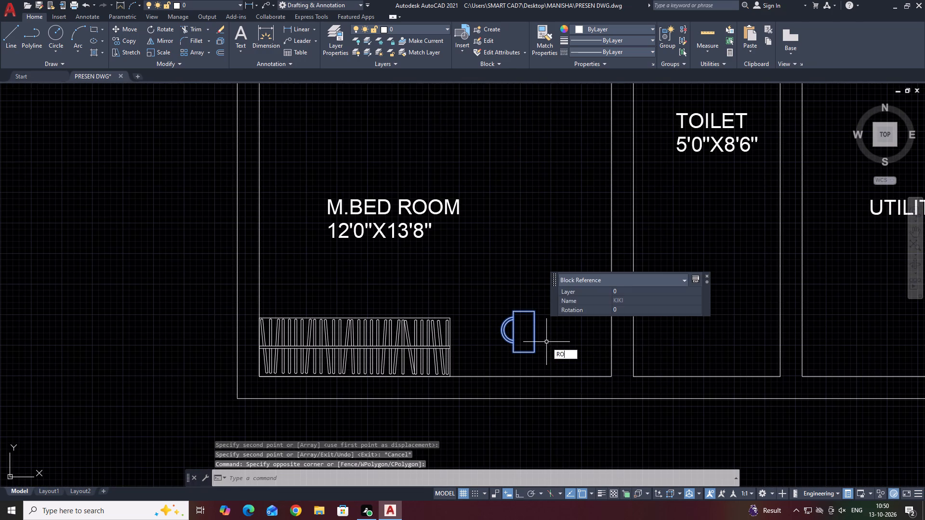
key(space)
click(535, 330)
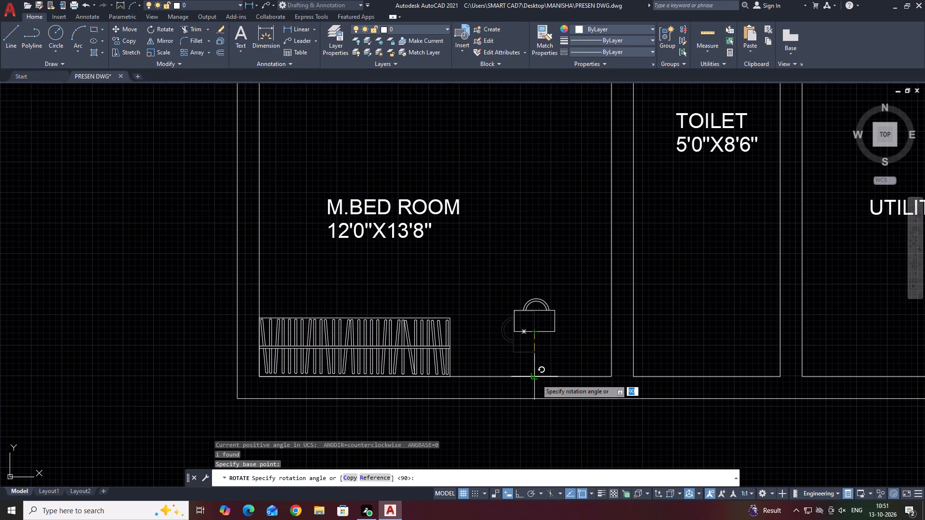
click(535, 378)
Move the desk-and-chair block by its lower-left corner to the cupboard's lower-right corner against the wall.
click(548, 342)
click(526, 310)
text(M)
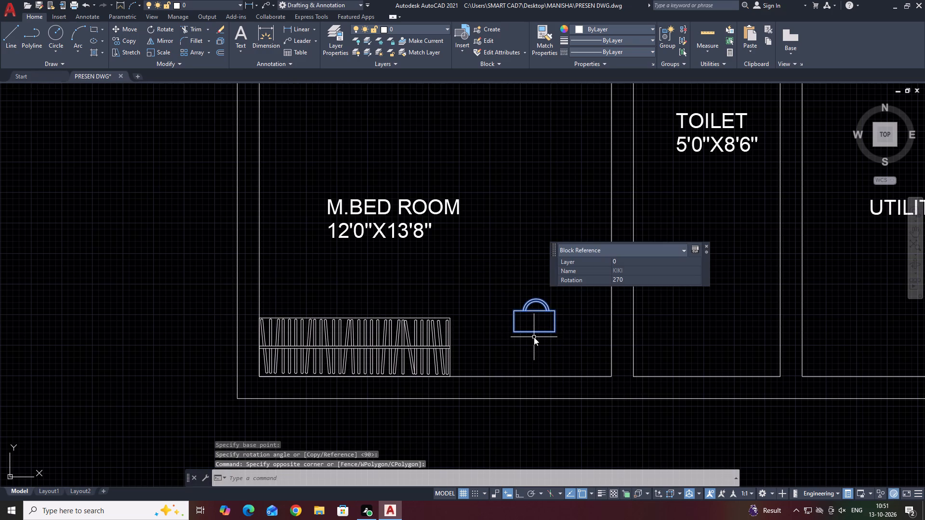
key(space)
click(515, 332)
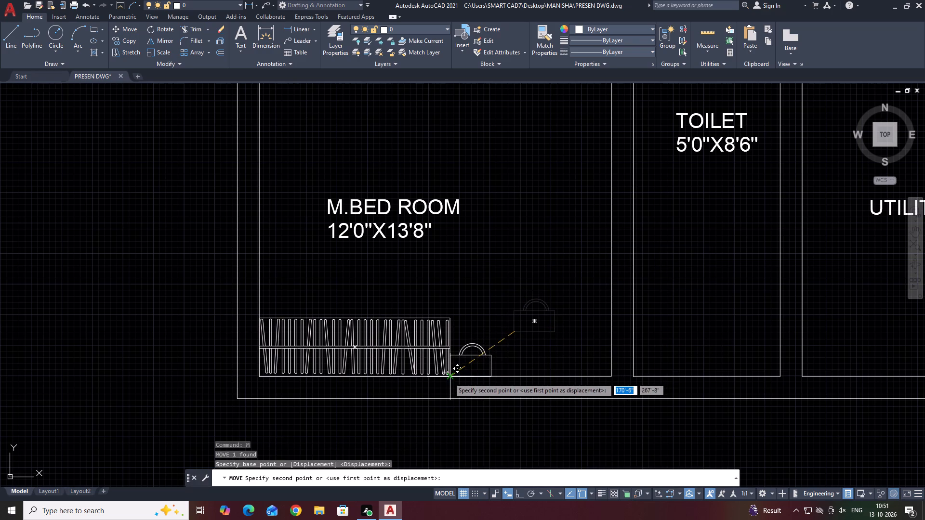
click(449, 378)
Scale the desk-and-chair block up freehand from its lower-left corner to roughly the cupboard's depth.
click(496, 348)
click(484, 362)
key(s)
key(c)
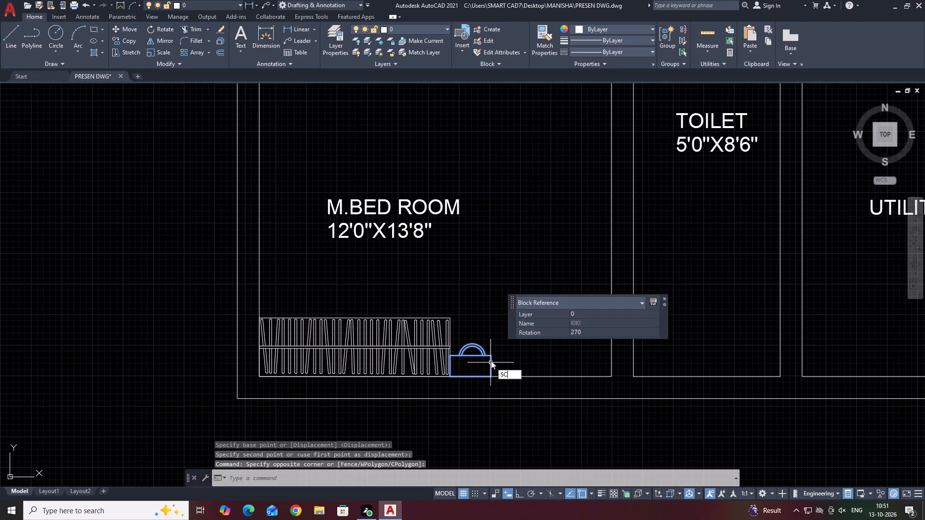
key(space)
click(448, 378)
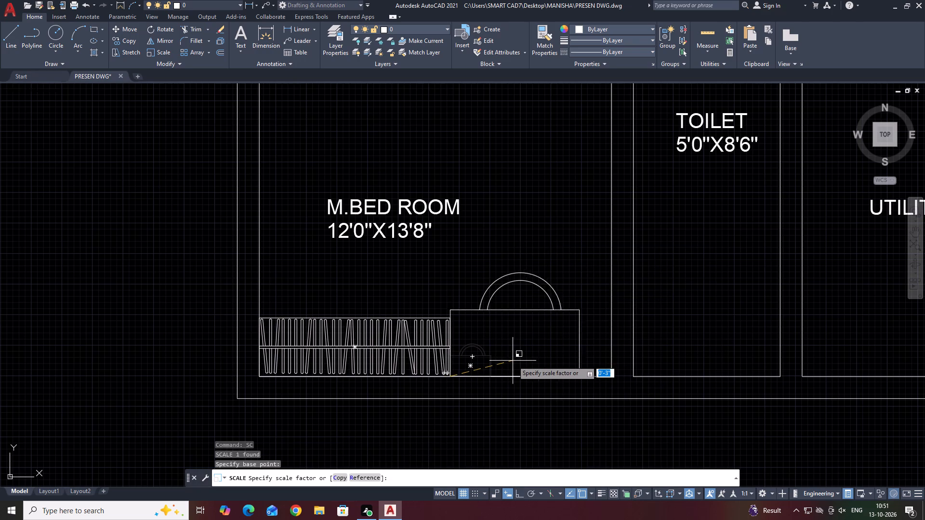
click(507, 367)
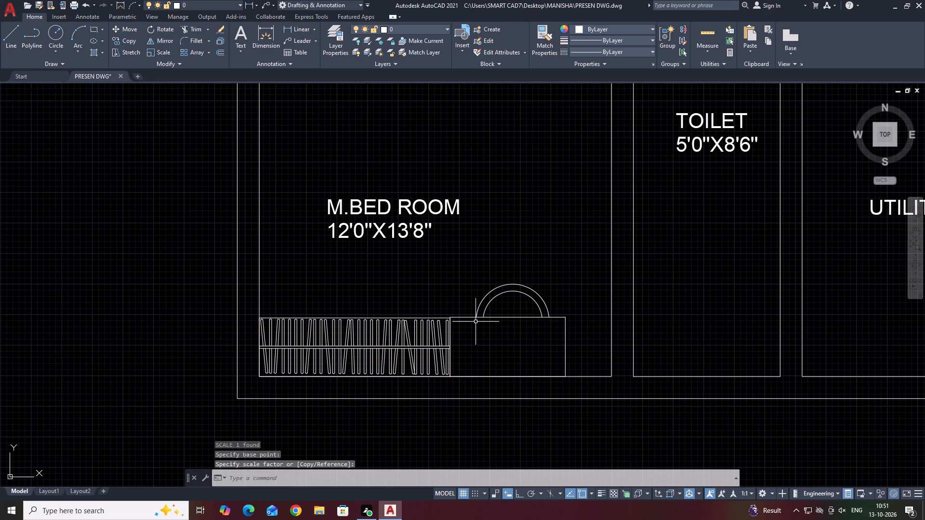
Scale the desk-and-chair block by reference from its lower-left corner so its depth matches the cupboard's exactly.
scroll(480, 319, up, 2)
click(515, 313)
scroll(507, 332, down, 2)
click(505, 334)
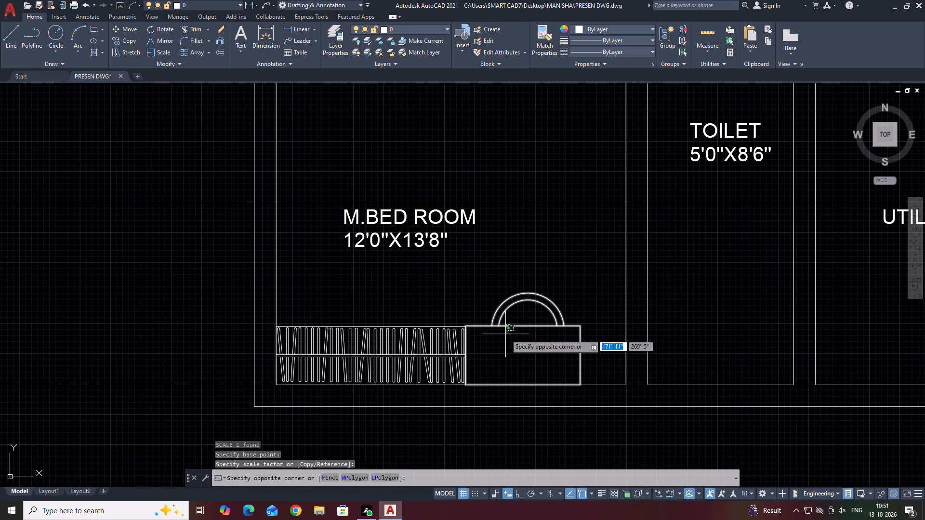
key(s)
key(c)
key(space)
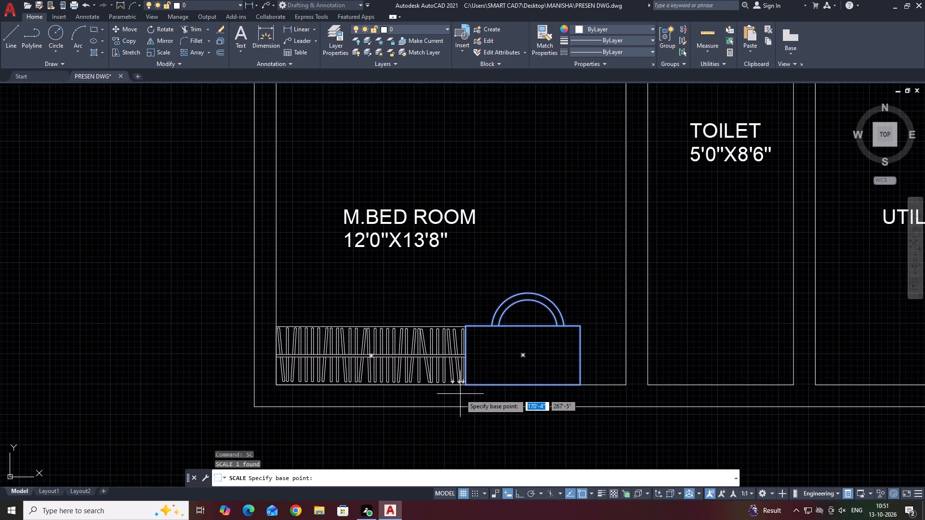
scroll(464, 388, up, 2)
click(464, 382)
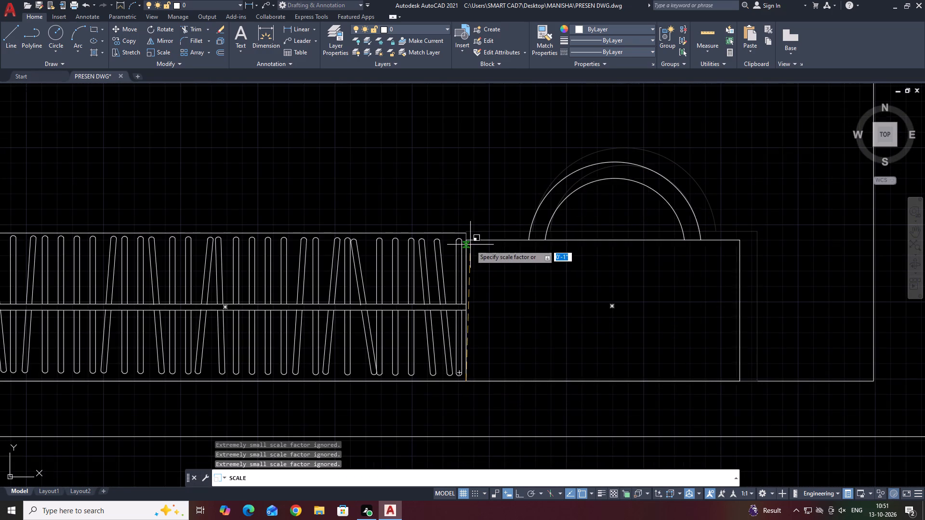
text(R)
key(space)
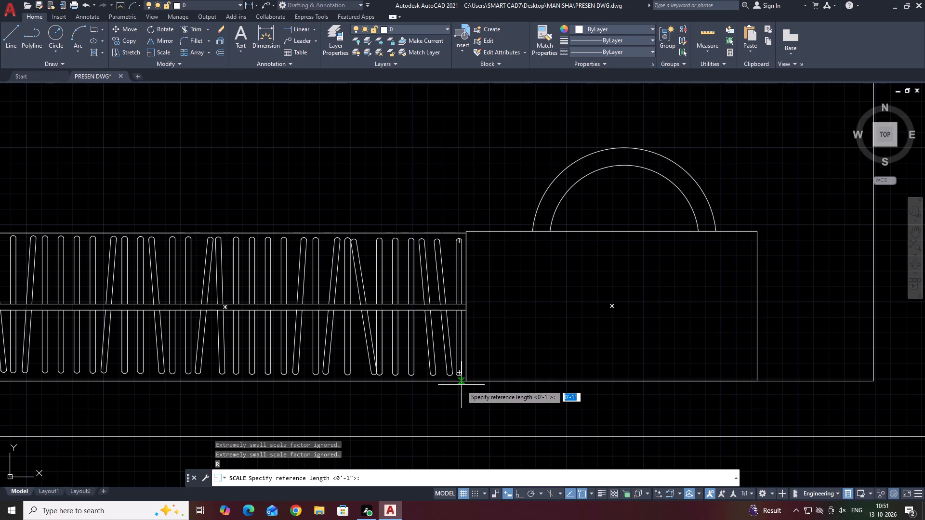
click(465, 377)
scroll(468, 229, up, 4)
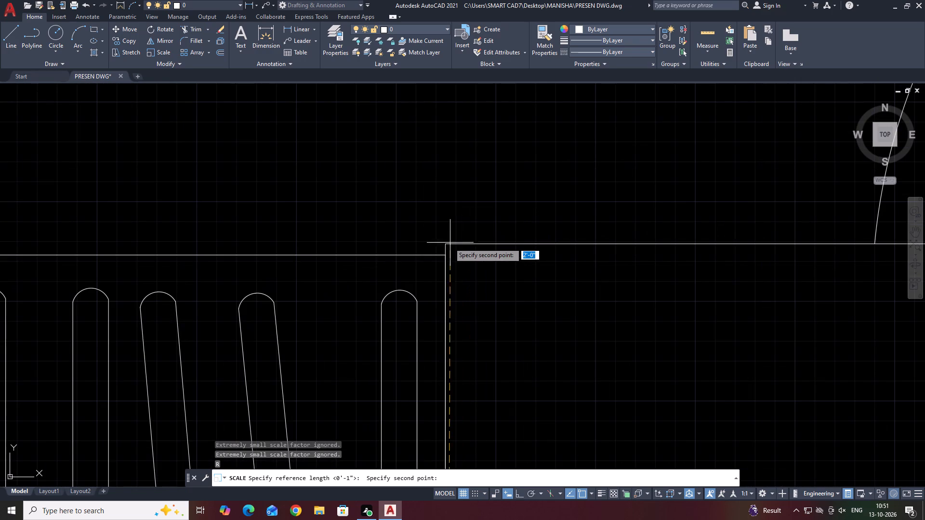
click(444, 243)
drag(445, 254, 451, 261)
scroll(508, 321, down, 6)
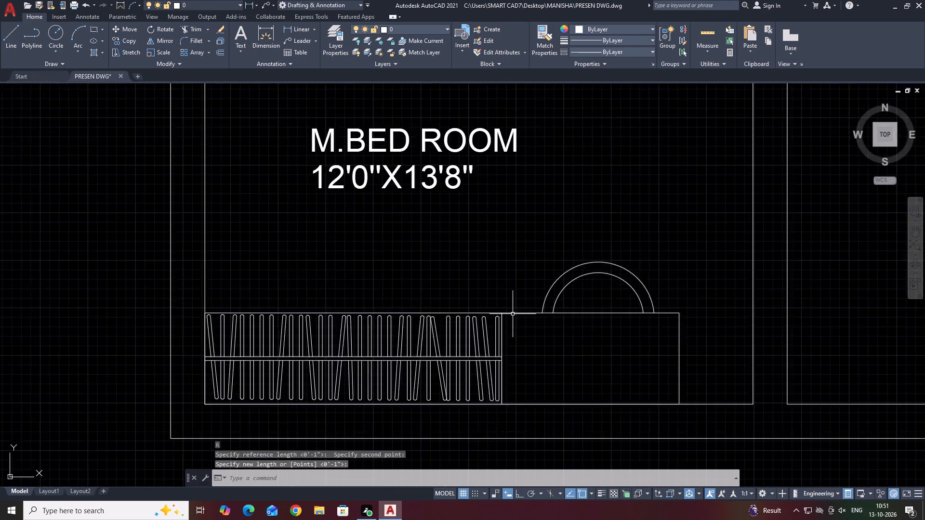
Copy the sliding window block from Bed Room 01's upper wall into the M.Bed Room's lower wall below the desk.
scroll(513, 314, down, 4)
middle_drag(670, 336, 626, 333)
scroll(631, 331, down, 1)
scroll(579, 361, down, 1)
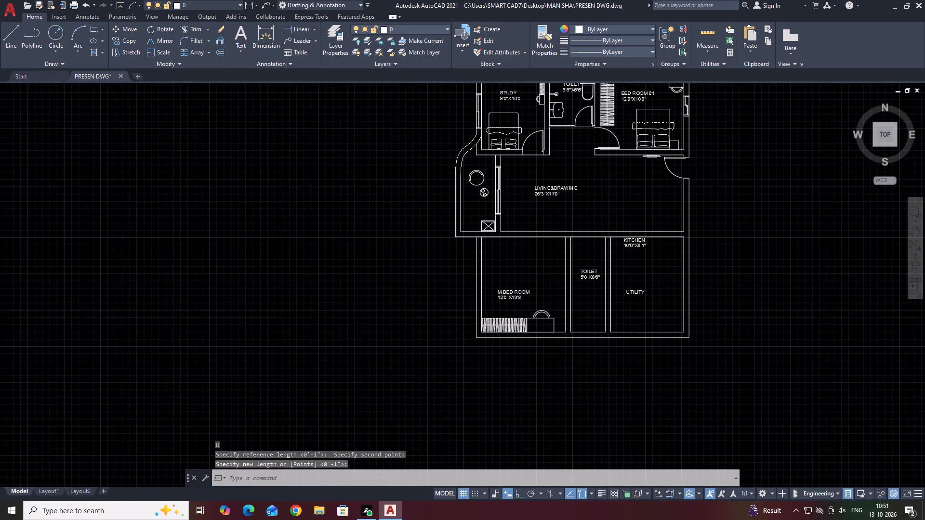
scroll(633, 195, up, 2)
scroll(591, 168, up, 2)
click(653, 162)
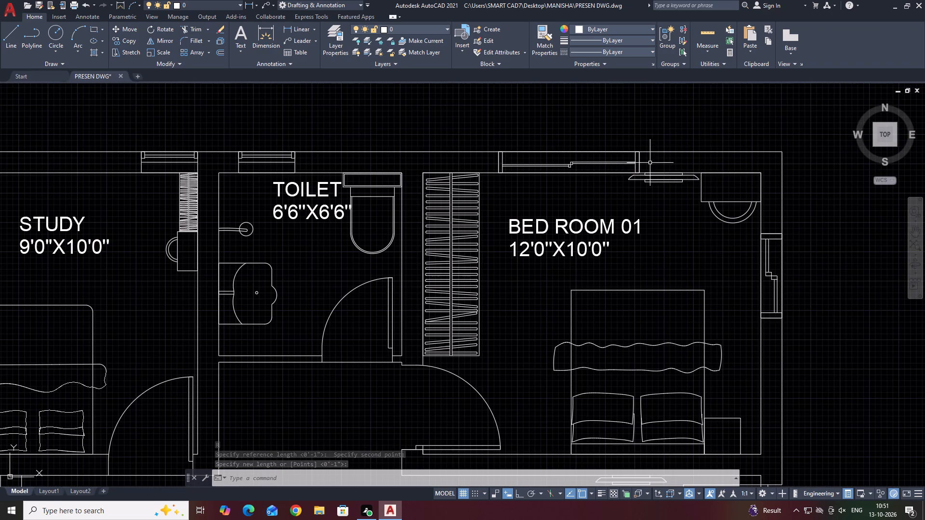
click(634, 162)
text(CO)
key(space)
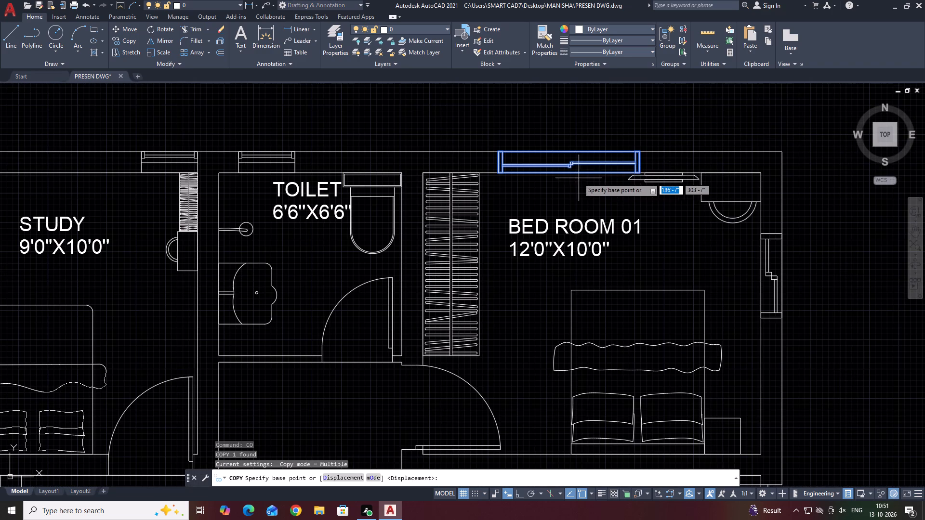
click(575, 174)
scroll(610, 205, down, 9)
scroll(590, 312, up, 3)
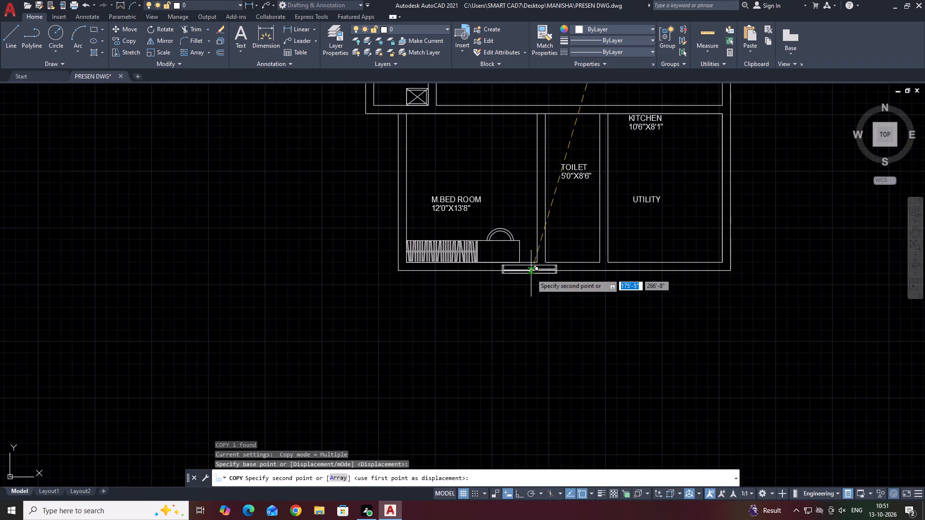
scroll(530, 273, up, 3)
click(453, 260)
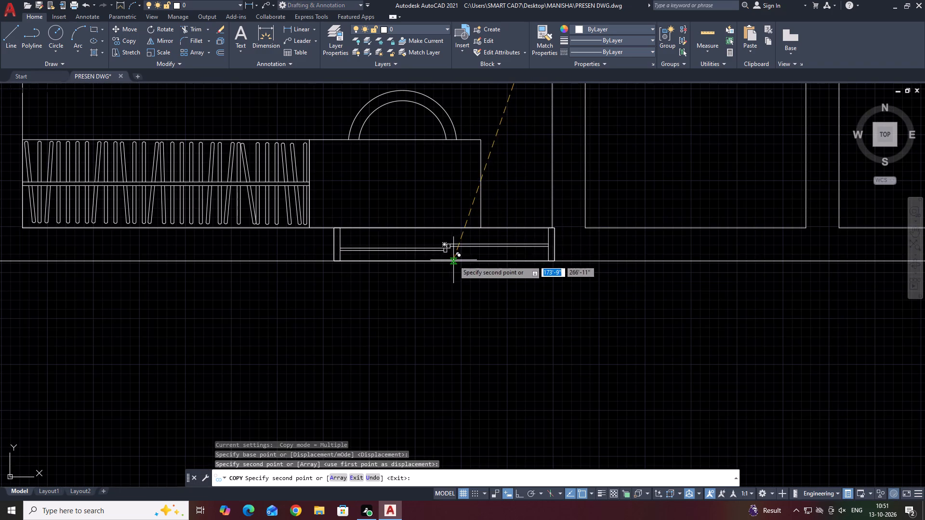
key(Escape)
Move the copied window left along the M.Bed Room's lower wall with ortho on, clear of the toilet partition.
middle_drag(551, 242, 640, 303)
scroll(610, 301, up, 2)
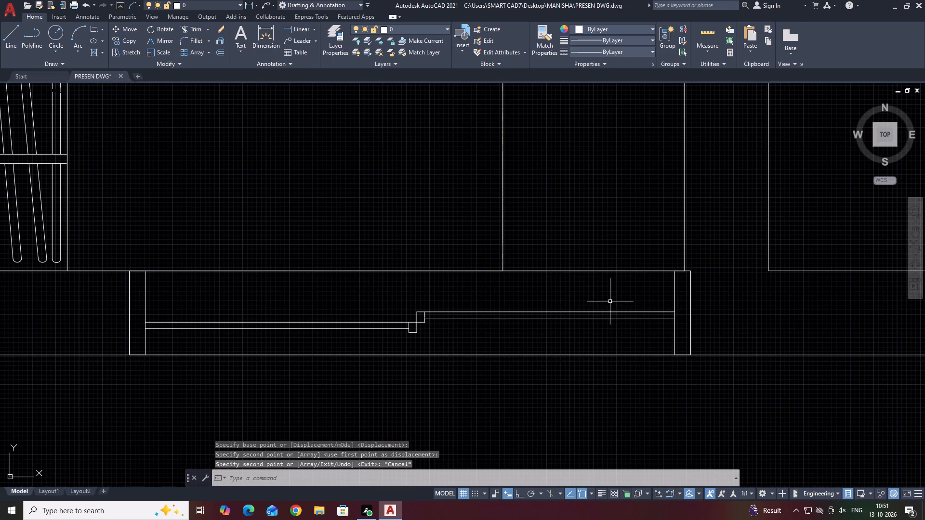
click(717, 306)
click(654, 322)
middle_drag(691, 338, 717, 346)
key(m)
key(space)
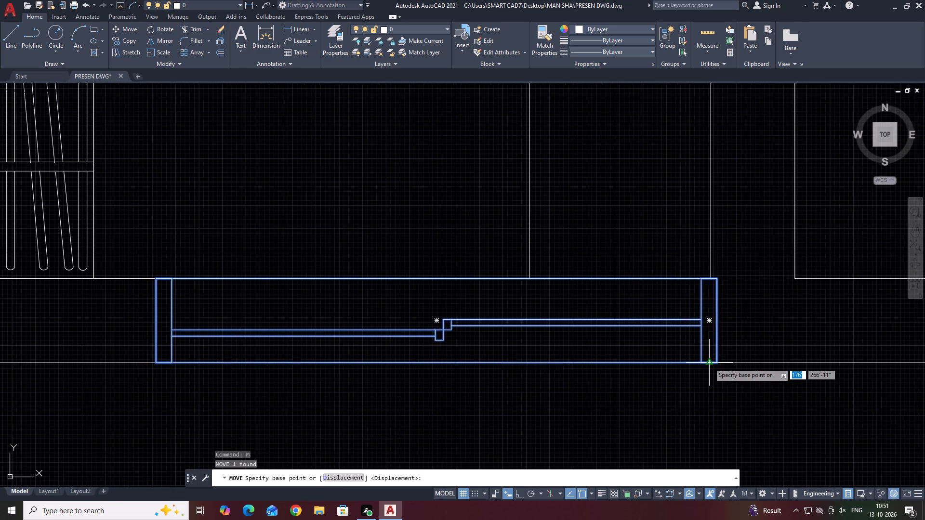
scroll(709, 363, up, 1)
click(720, 362)
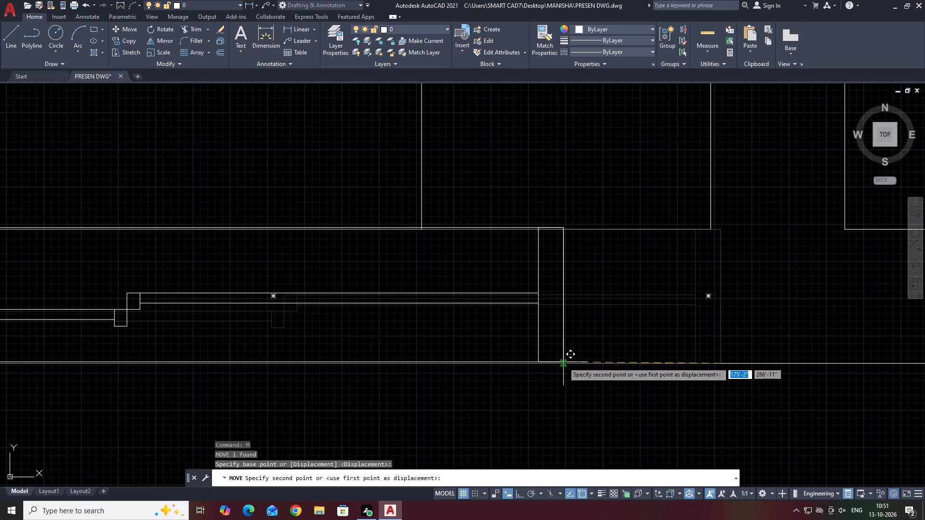
key(F8)
click(557, 363)
scroll(588, 302, down, 4)
key(Escape)
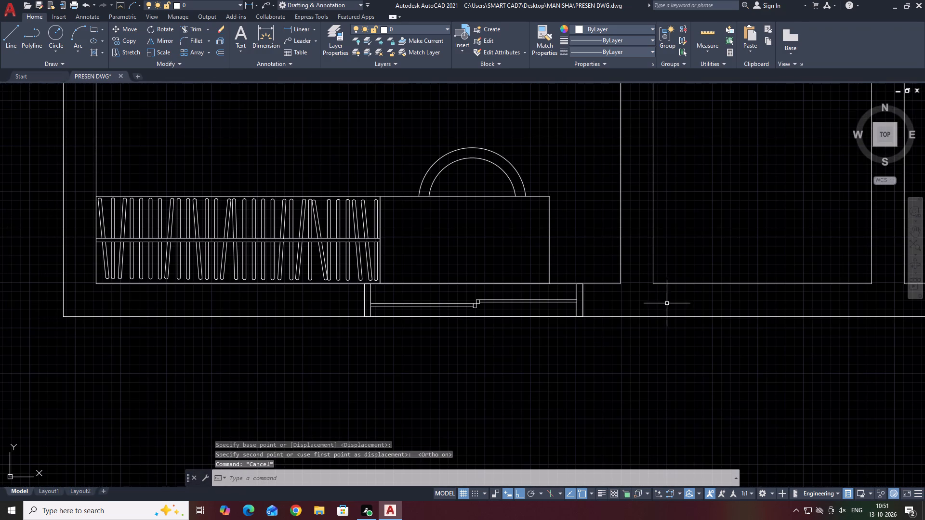
Copy the small window block from the upper Toilet's top wall to just outside the M.Bed Room's left wall.
middle_drag(667, 303, 687, 350)
scroll(687, 350, down, 1)
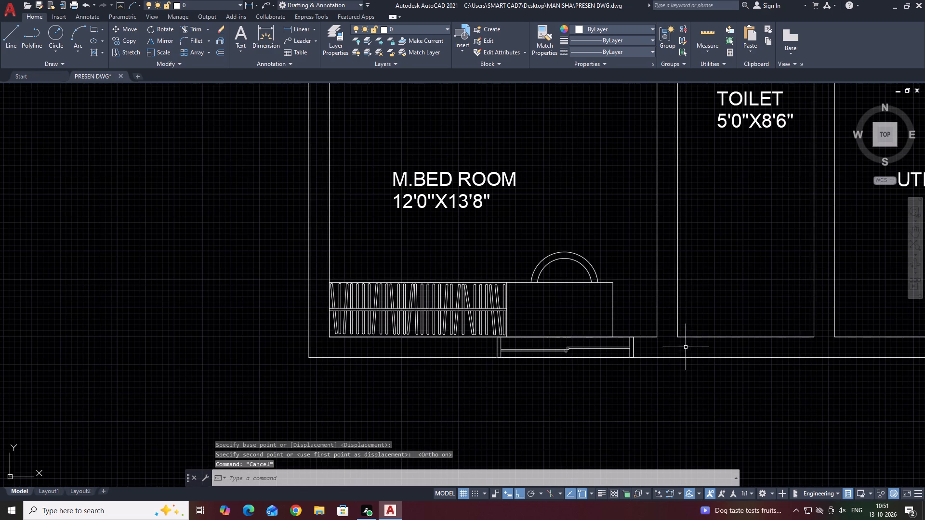
middle_drag(631, 264, 615, 286)
scroll(616, 287, down, 3)
middle_drag(788, 249, 703, 245)
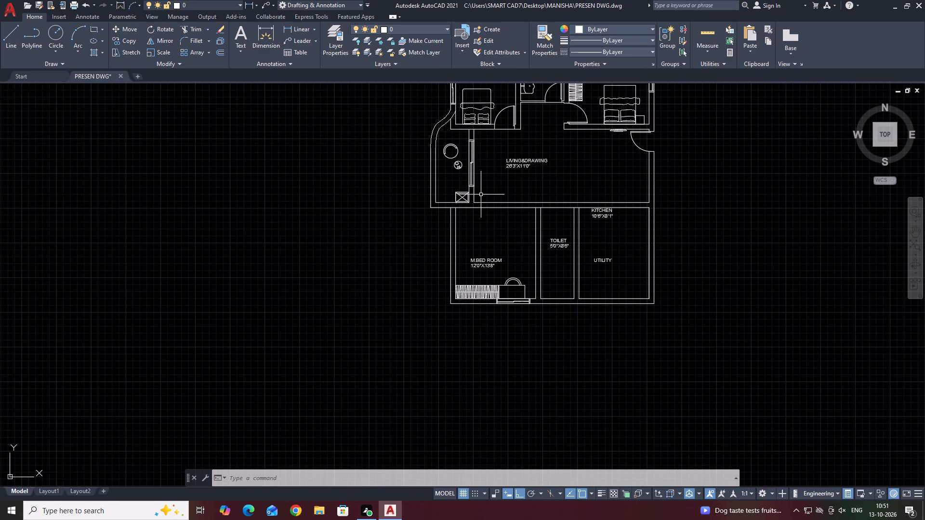
middle_drag(471, 175, 509, 281)
scroll(580, 161, up, 3)
click(575, 160)
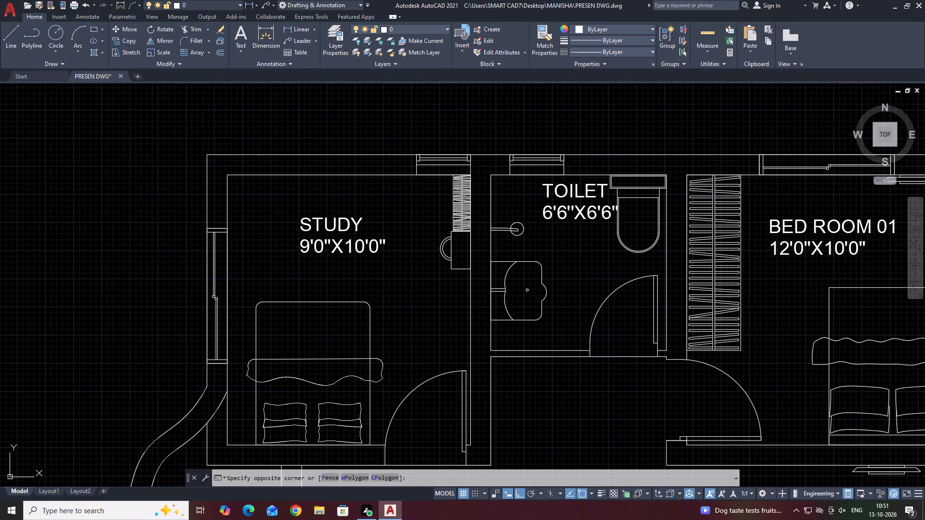
click(558, 168)
text(CO)
key(space)
click(557, 165)
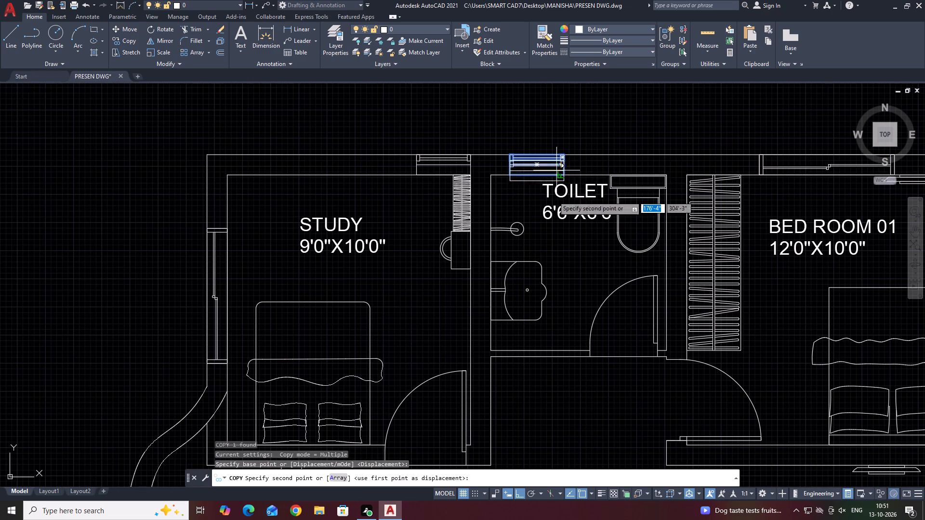
scroll(533, 259, down, 5)
key(F8)
middle_drag(538, 341, 546, 286)
middle_drag(495, 400, 506, 234)
scroll(438, 345, up, 1)
click(387, 269)
right_click(411, 260)
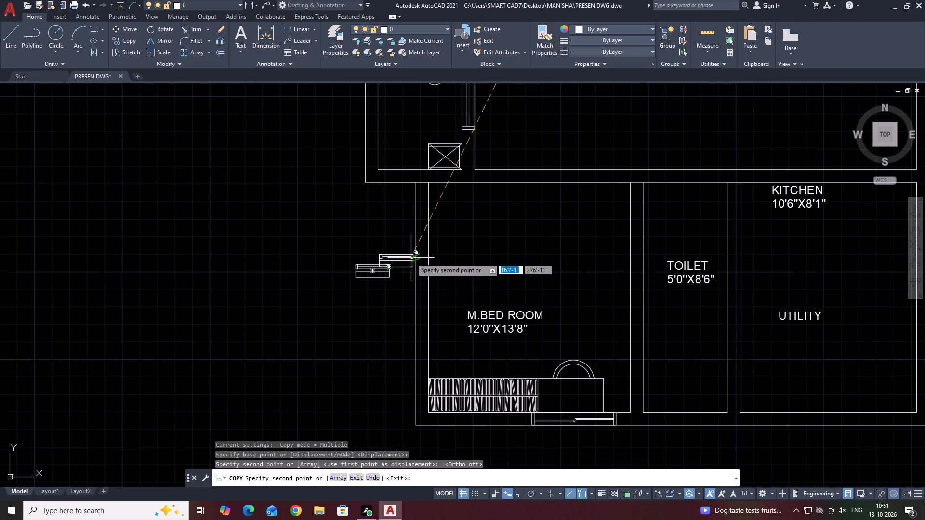
click(434, 264)
Rotate the copied window block about its centre to 270° with ortho on so it stands vertically.
scroll(383, 273, up, 2)
click(406, 249)
click(384, 269)
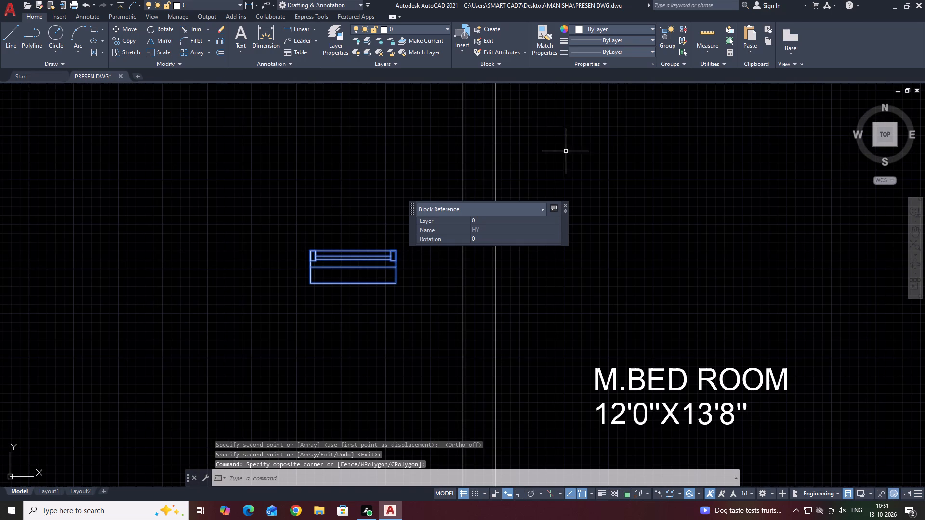
click(159, 28)
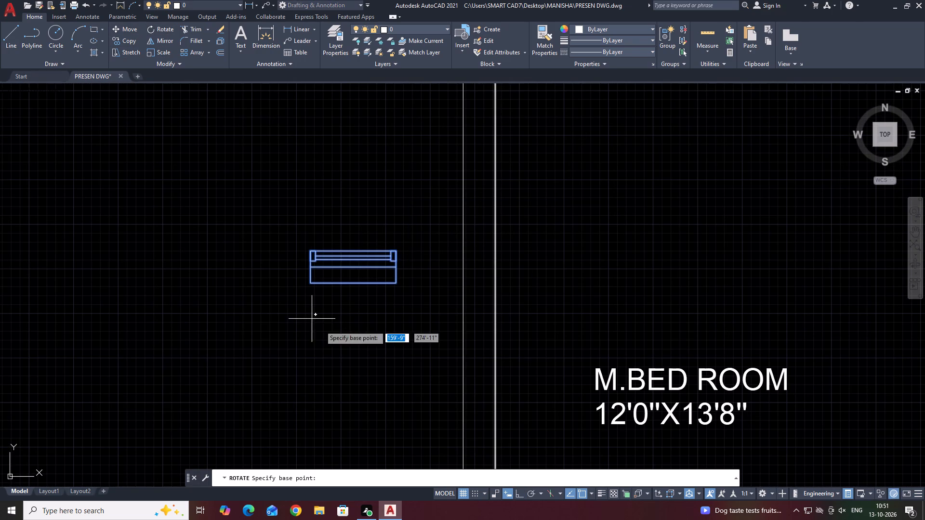
click(355, 268)
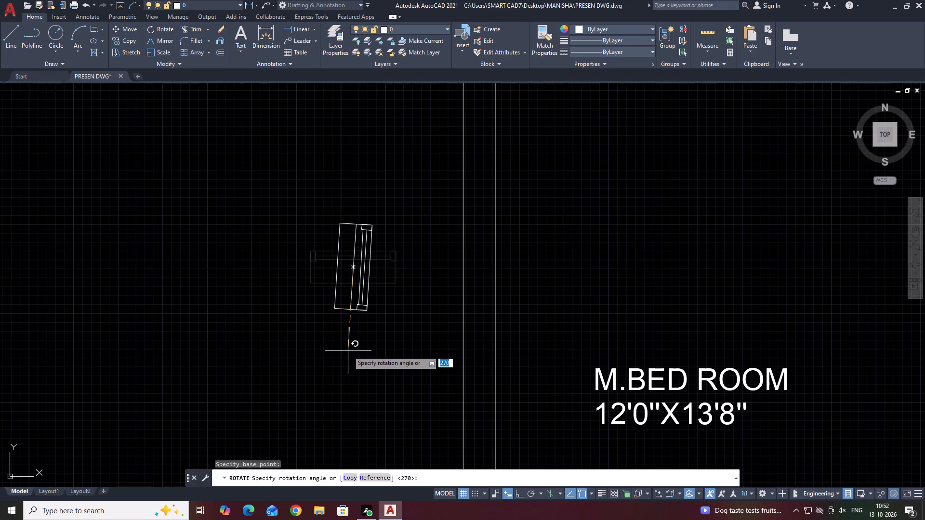
key(F8)
click(348, 351)
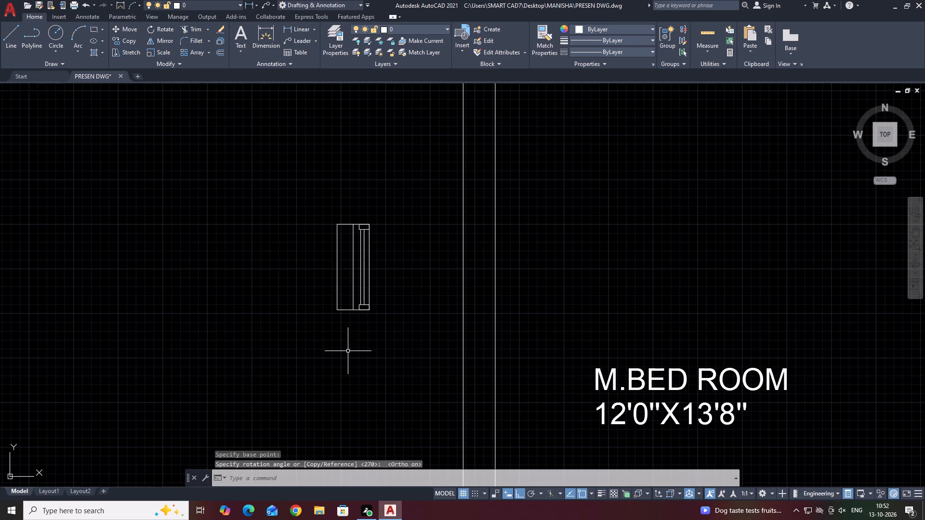
Rotate the vertical window block another 180° about its centre so its frame side faces outward.
middle_drag(399, 246, 405, 278)
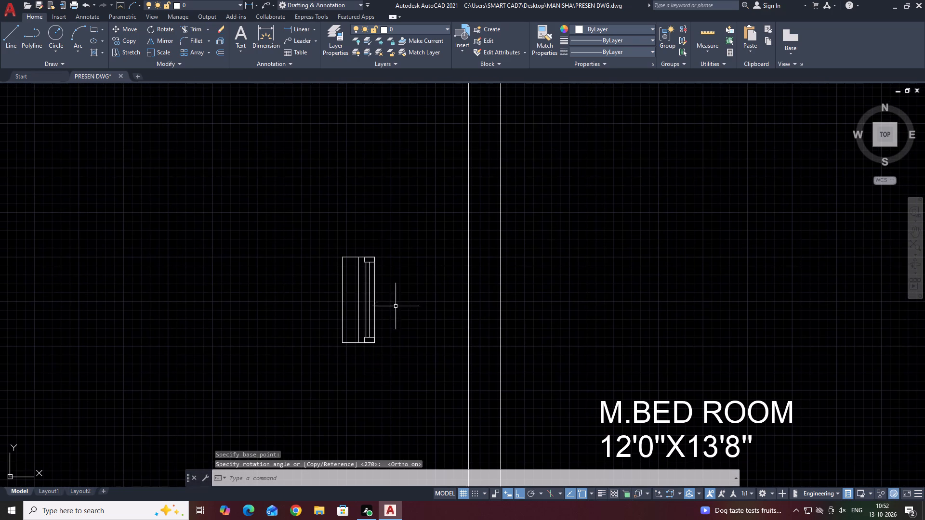
click(386, 273)
click(352, 260)
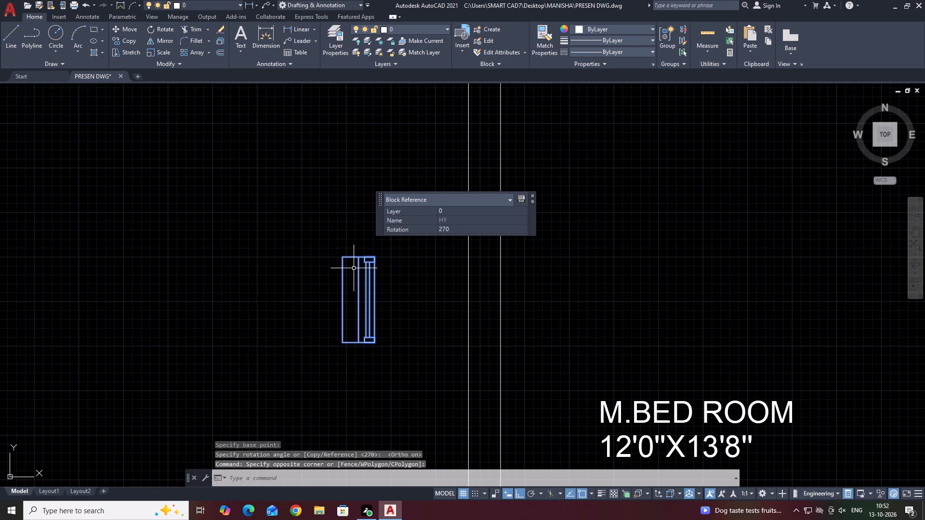
text(RO)
key(space)
click(359, 300)
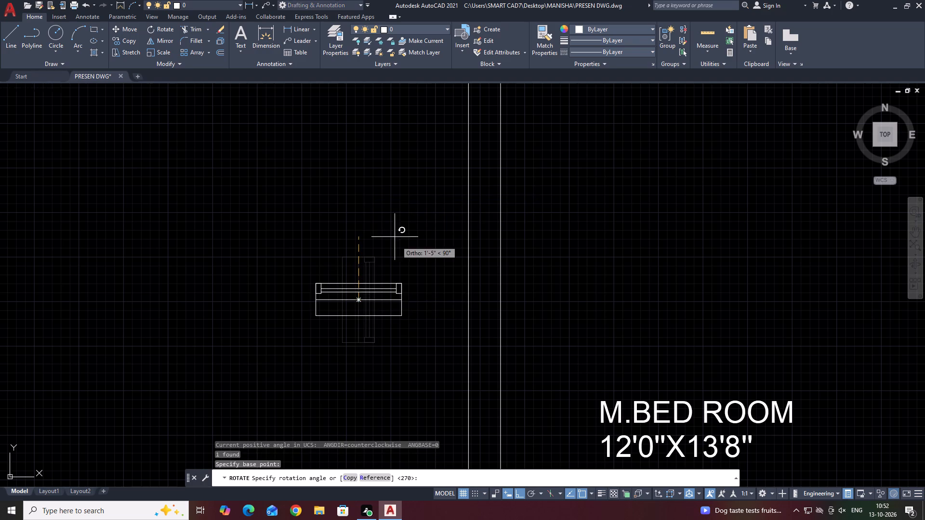
click(259, 285)
Move the rotated window block into the M.Bed Room's left wall, beside the room label.
middle_drag(489, 327, 543, 245)
click(444, 276)
click(413, 228)
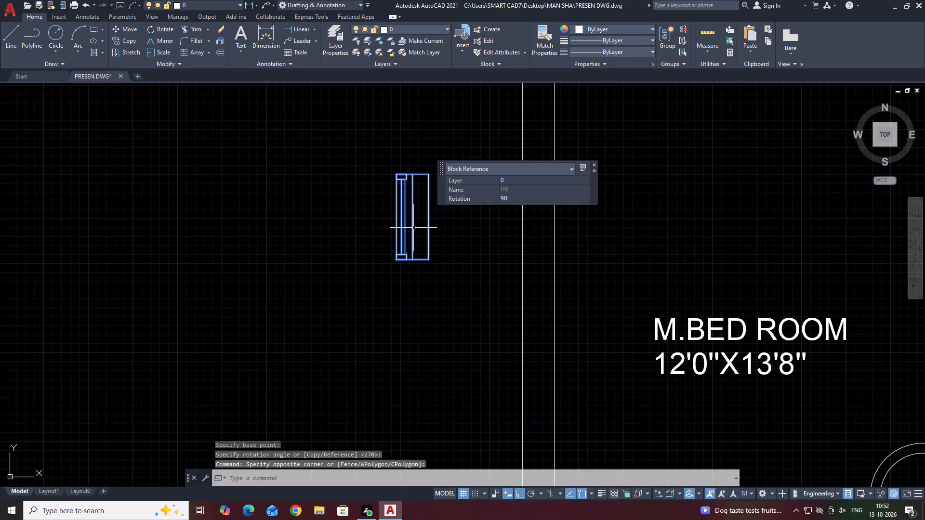
scroll(435, 257, down, 3)
key(m)
key(space)
click(425, 251)
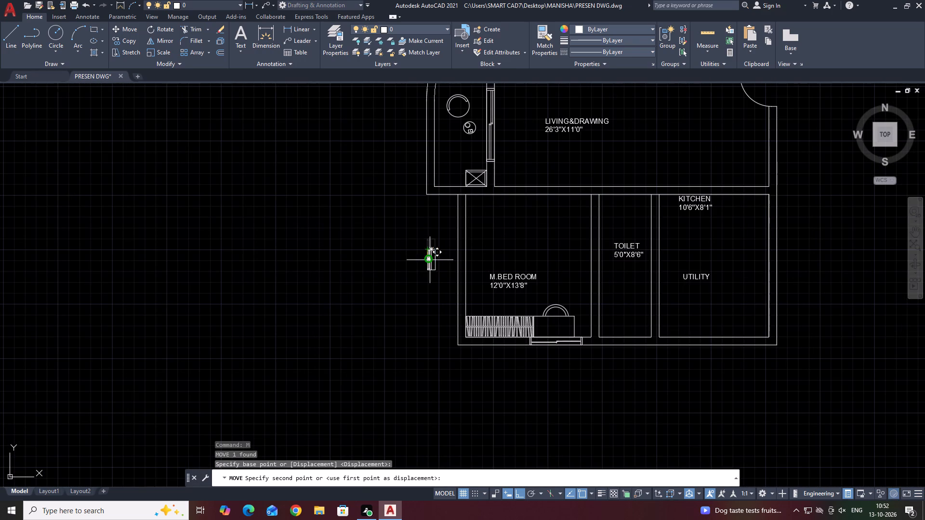
click(456, 285)
scroll(459, 295, up, 2)
middle_drag(512, 271, 503, 279)
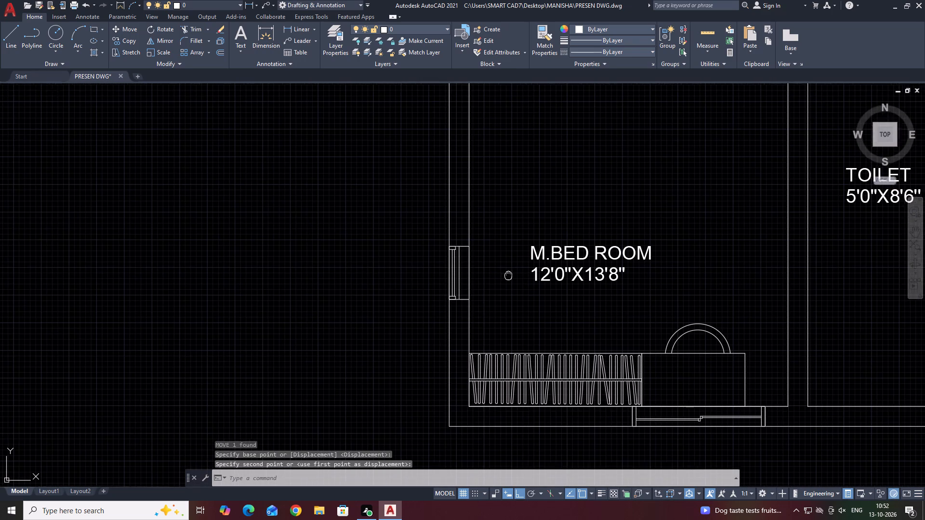
Look over the whole floor plan, including the M.Bed Room, Toilet and Kitchen/Utility area.
middle_drag(503, 279, 477, 286)
scroll(477, 288, down, 2)
middle_drag(582, 273, 547, 285)
middle_drag(554, 270, 504, 273)
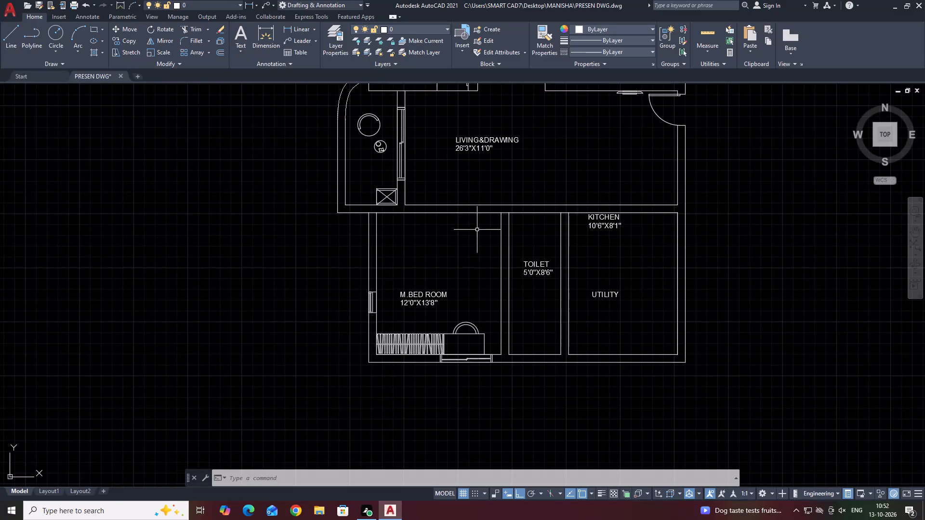
middle_drag(376, 280, 407, 310)
scroll(518, 229, down, 3)
middle_drag(549, 239, 523, 236)
middle_drag(537, 251, 462, 222)
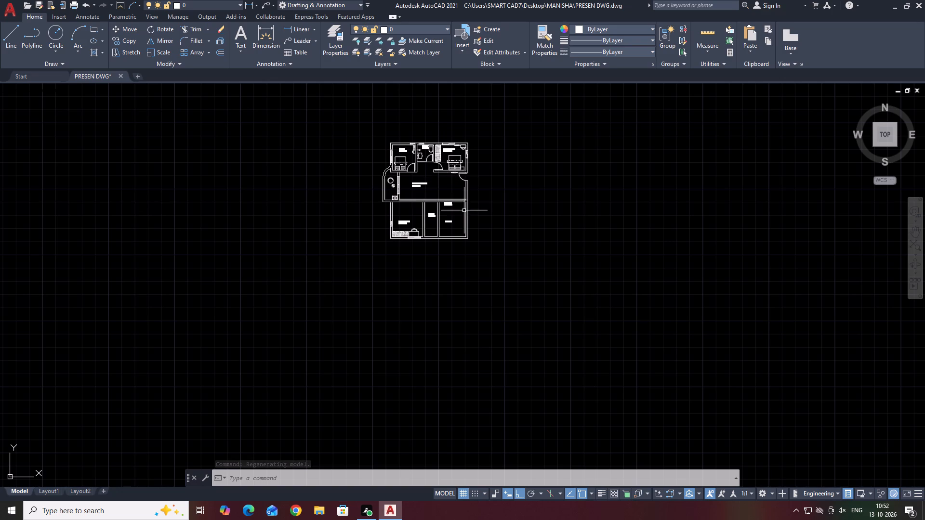
middle_click(450, 224)
scroll(450, 224, up, 1)
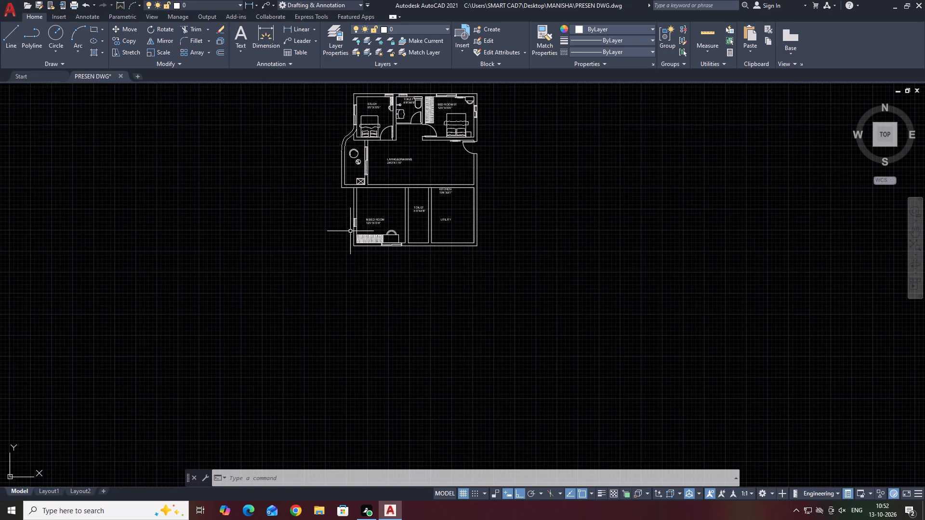
scroll(349, 231, up, 2)
scroll(391, 226, up, 2)
middle_drag(403, 222, 415, 281)
scroll(416, 286, down, 2)
scroll(591, 262, down, 2)
middle_drag(591, 263, 590, 267)
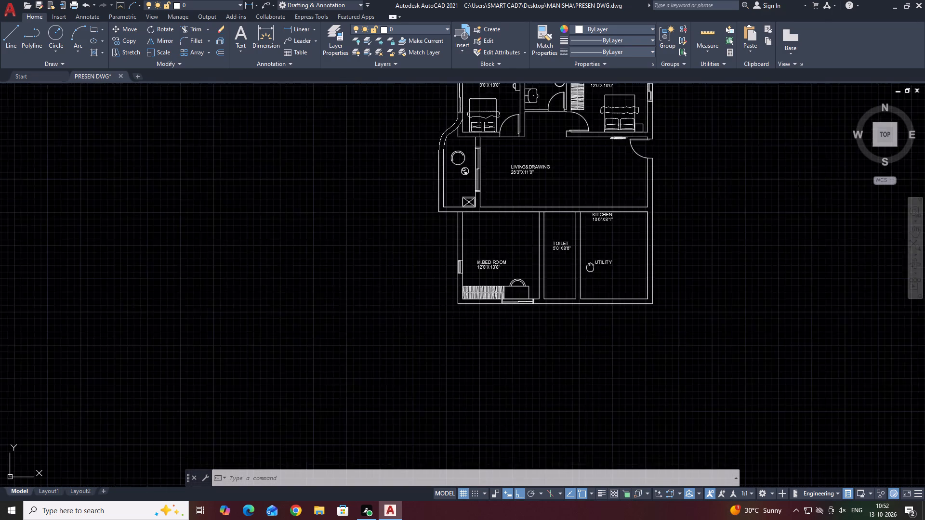
Trim the short wall-line pieces across the tops of both partitions flanking the 5'0"X8'6" Toilet, below the Living&Drawing room.
scroll(625, 232, up, 1)
scroll(575, 247, up, 1)
click(190, 29)
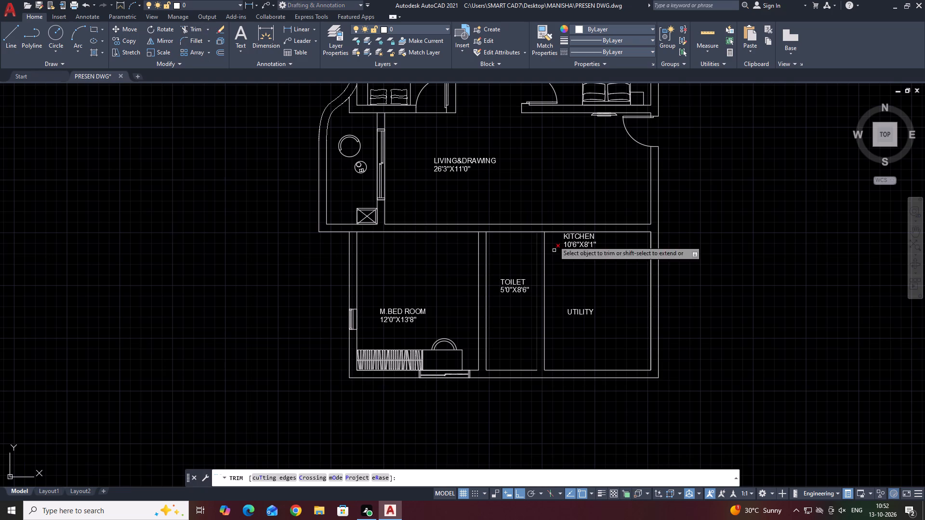
click(541, 232)
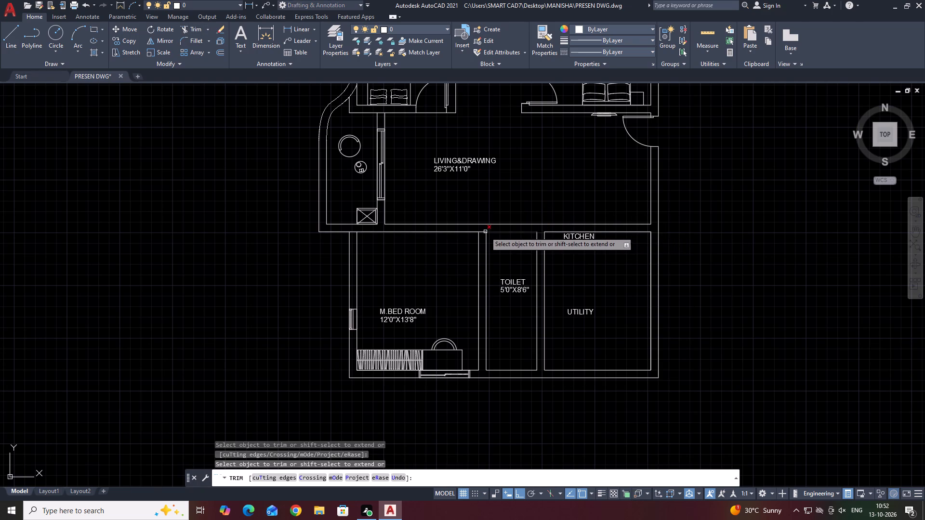
click(482, 231)
right_click(542, 188)
click(563, 203)
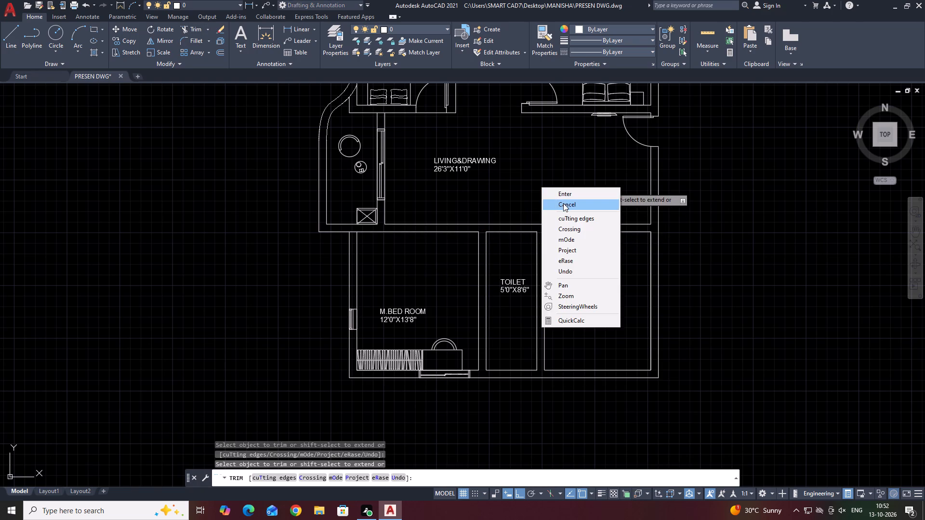
Move the KITCHEN label and its 10'6"X8'1" size text down, away from the kitchen's upper wall.
middle_drag(595, 198, 606, 212)
scroll(602, 253, up, 3)
click(611, 292)
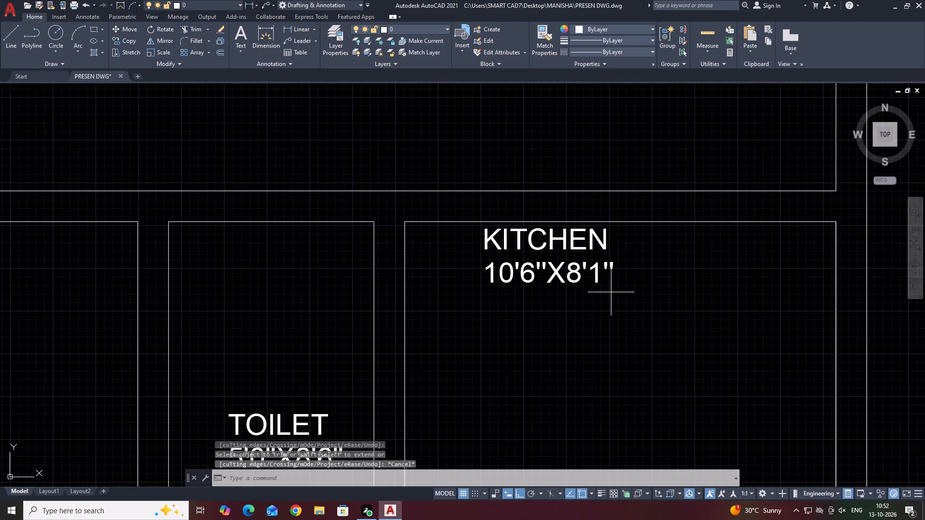
click(577, 243)
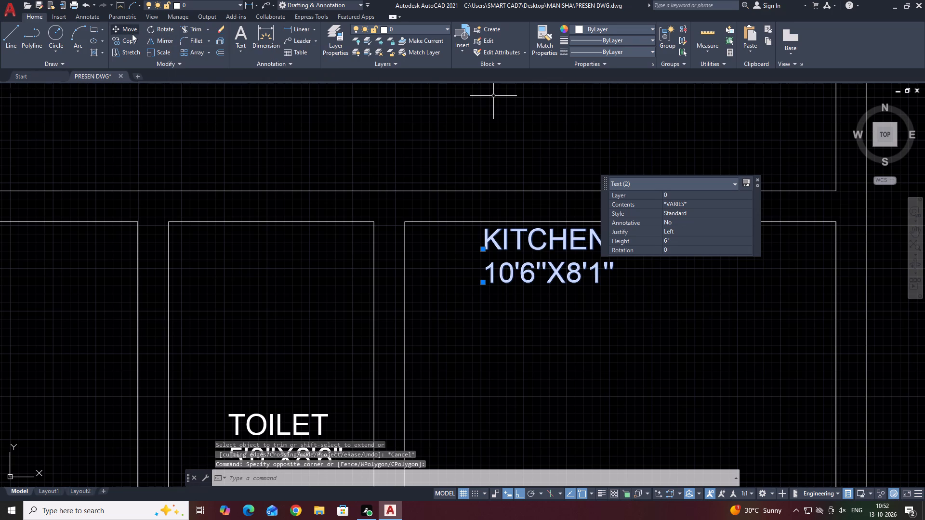
click(131, 32)
click(564, 235)
click(581, 292)
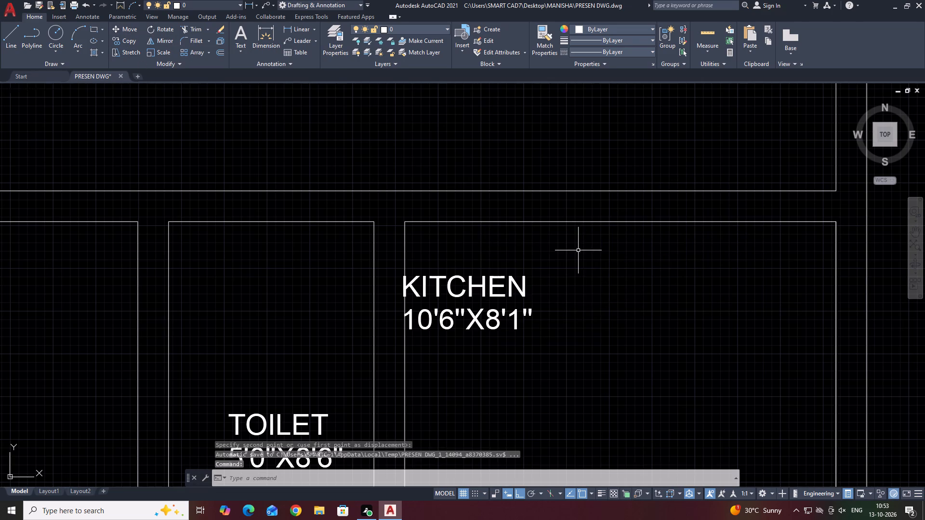
Move the KITCHEN label and its size text horizontally to the right, clear of the kitchen's left wall.
middle_drag(582, 328, 504, 197)
drag(482, 272, 458, 216)
click(391, 137)
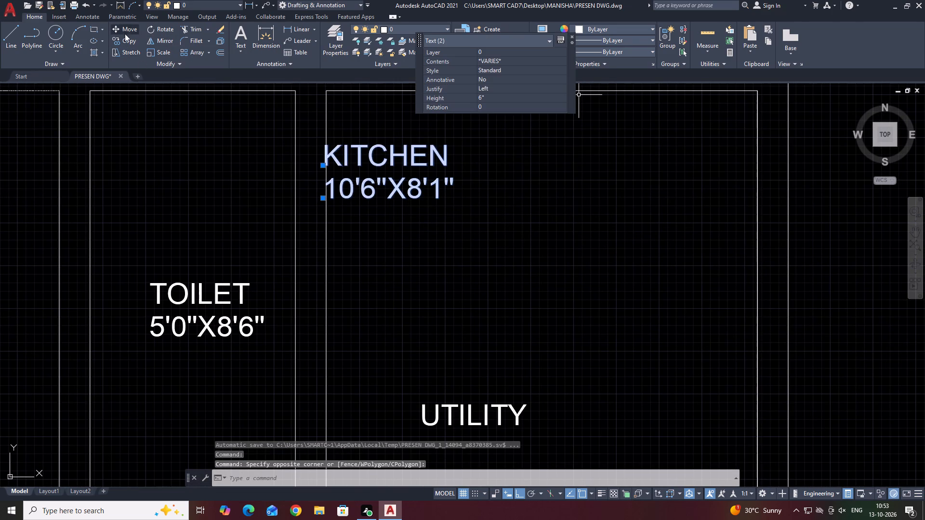
click(127, 30)
click(376, 178)
click(480, 251)
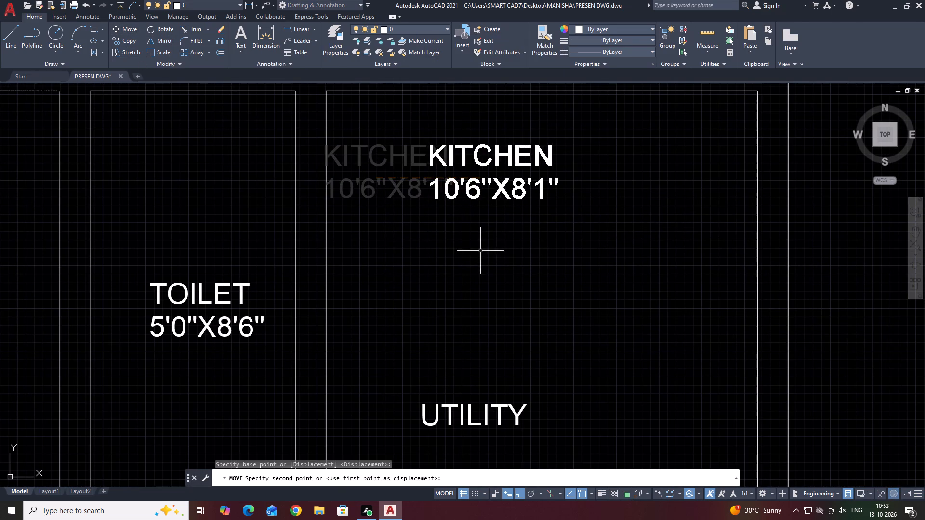
Stretch the upper ends of the kitchen's right and left inner wall lines up to the Living&Drawing room's lower wall line.
scroll(522, 257, down, 3)
middle_drag(632, 332, 708, 361)
middle_drag(650, 312, 597, 268)
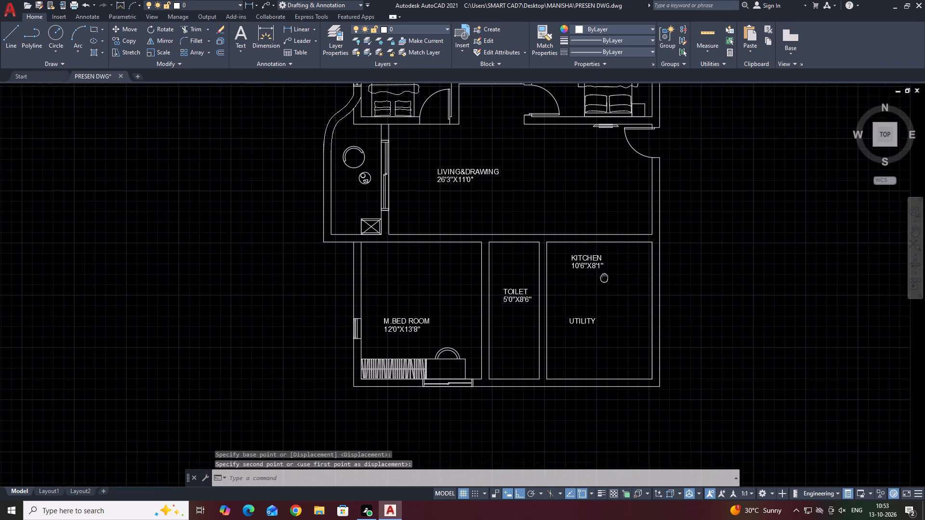
middle_drag(597, 268, 593, 261)
scroll(633, 221, up, 1)
click(639, 236)
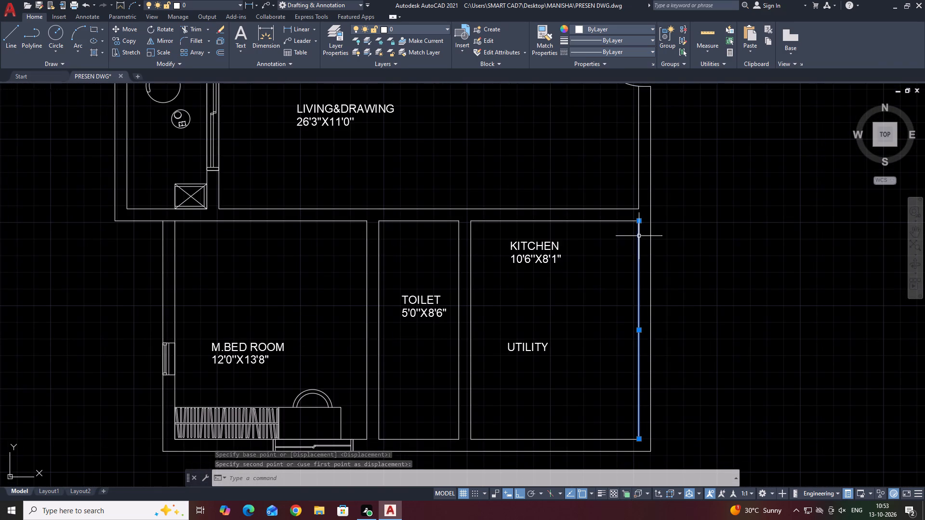
click(638, 223)
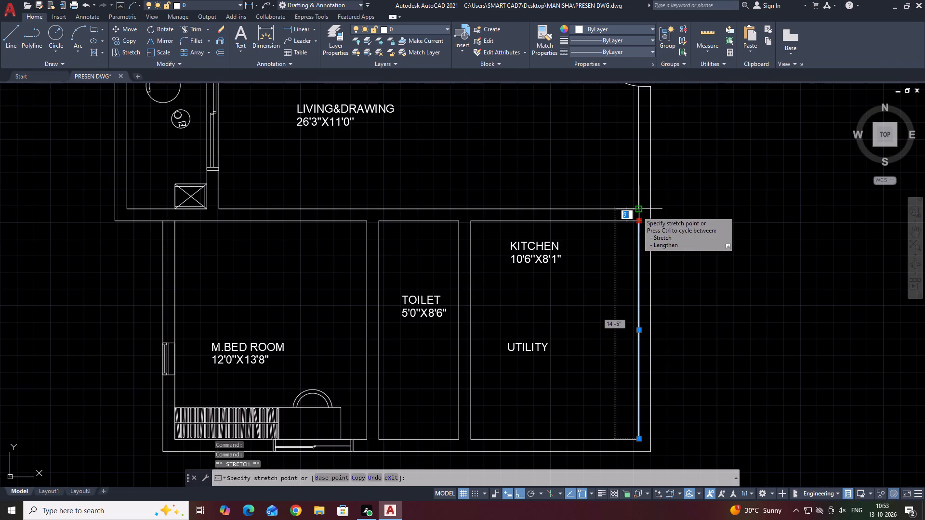
click(637, 211)
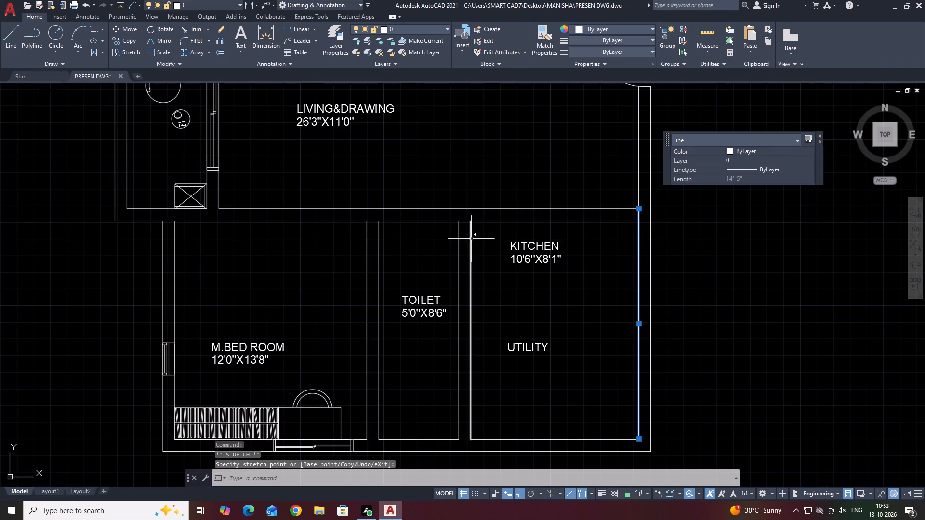
click(471, 241)
click(470, 221)
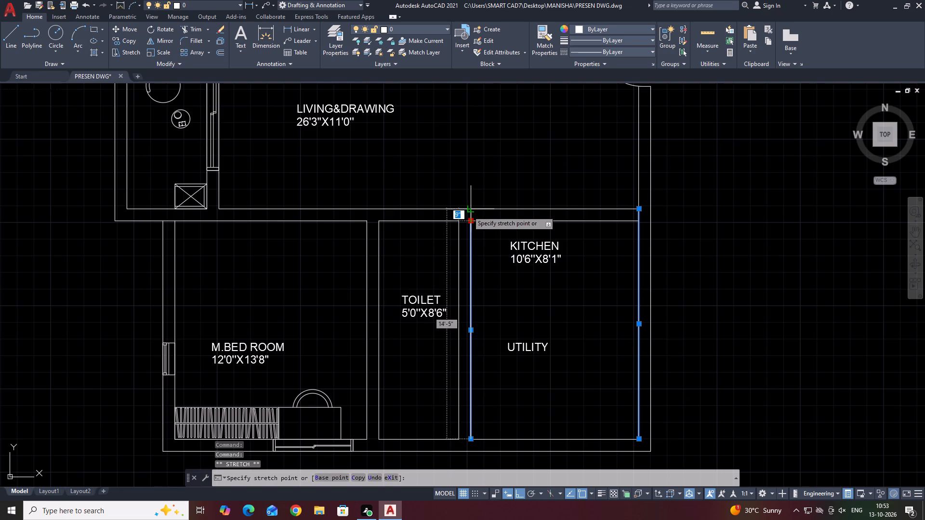
click(469, 210)
right_click(474, 166)
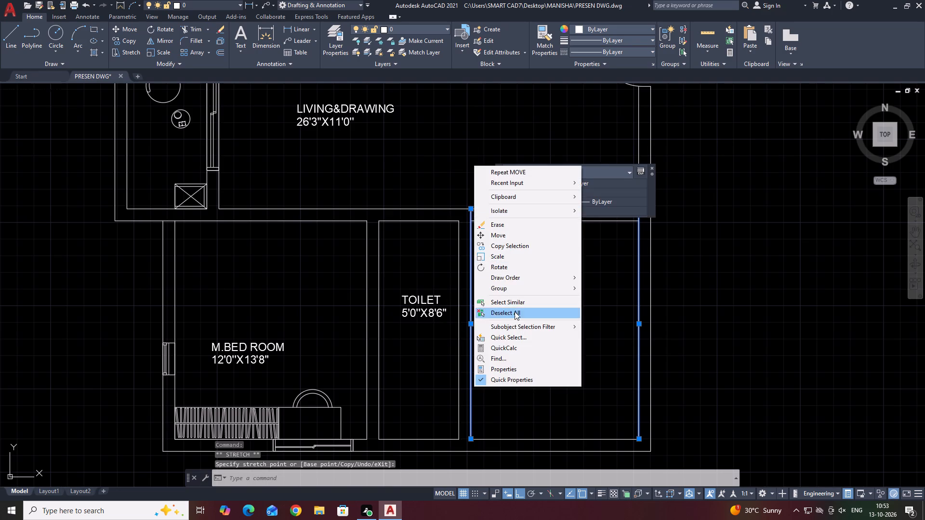
click(515, 312)
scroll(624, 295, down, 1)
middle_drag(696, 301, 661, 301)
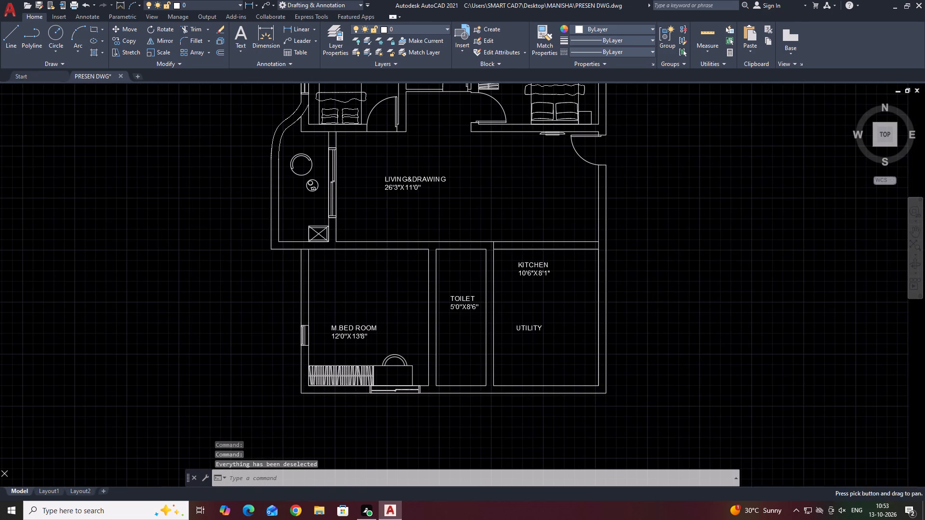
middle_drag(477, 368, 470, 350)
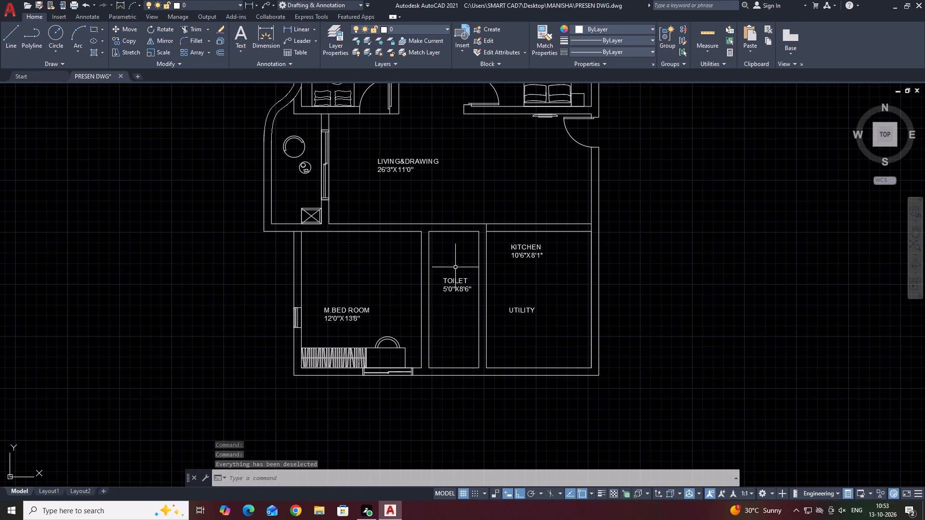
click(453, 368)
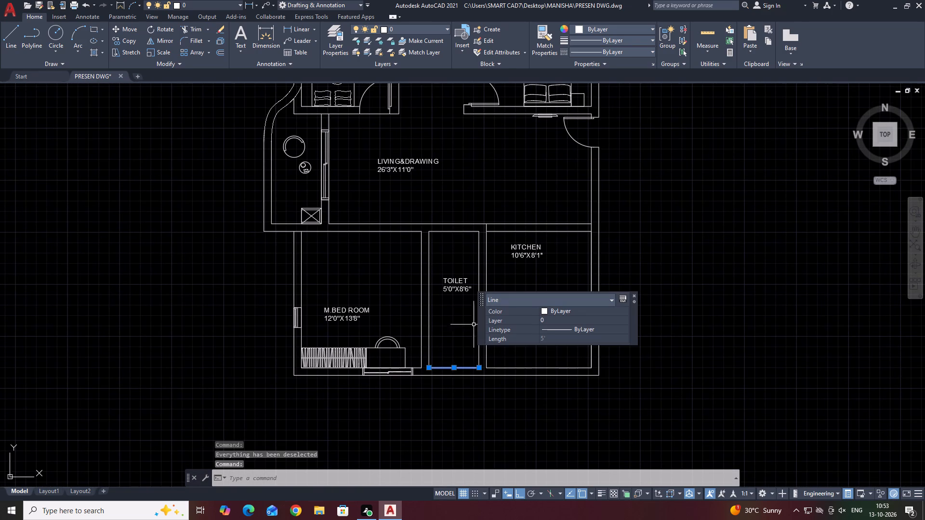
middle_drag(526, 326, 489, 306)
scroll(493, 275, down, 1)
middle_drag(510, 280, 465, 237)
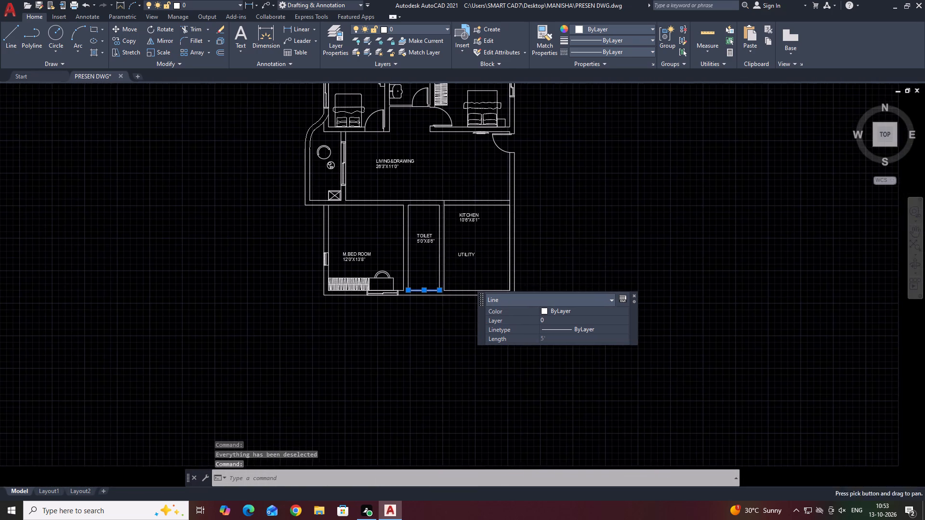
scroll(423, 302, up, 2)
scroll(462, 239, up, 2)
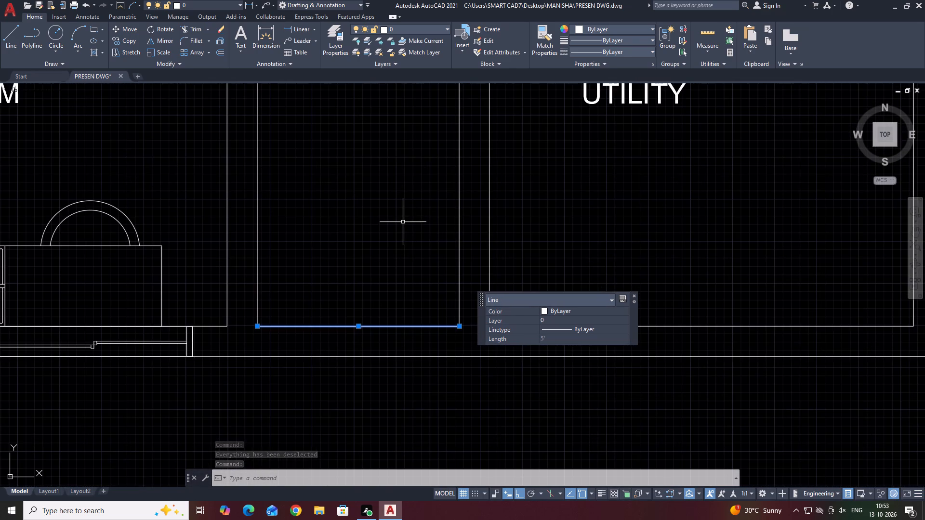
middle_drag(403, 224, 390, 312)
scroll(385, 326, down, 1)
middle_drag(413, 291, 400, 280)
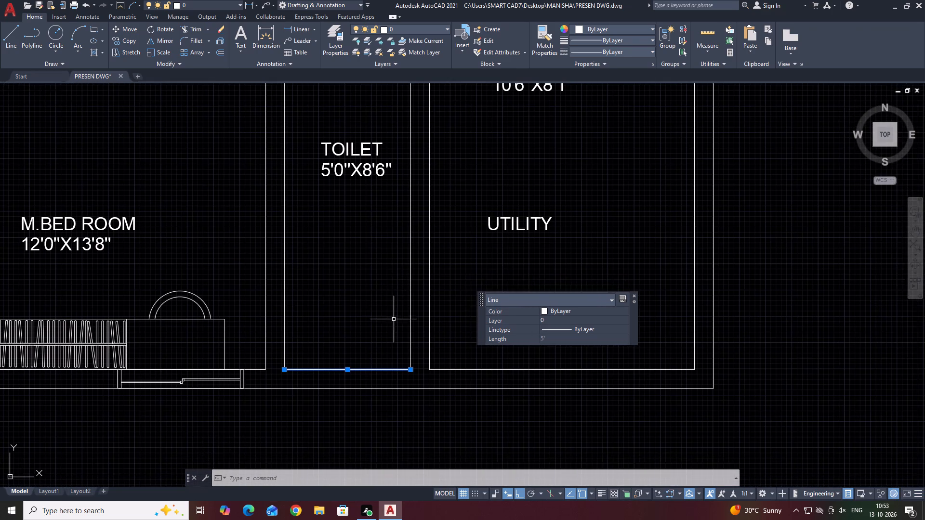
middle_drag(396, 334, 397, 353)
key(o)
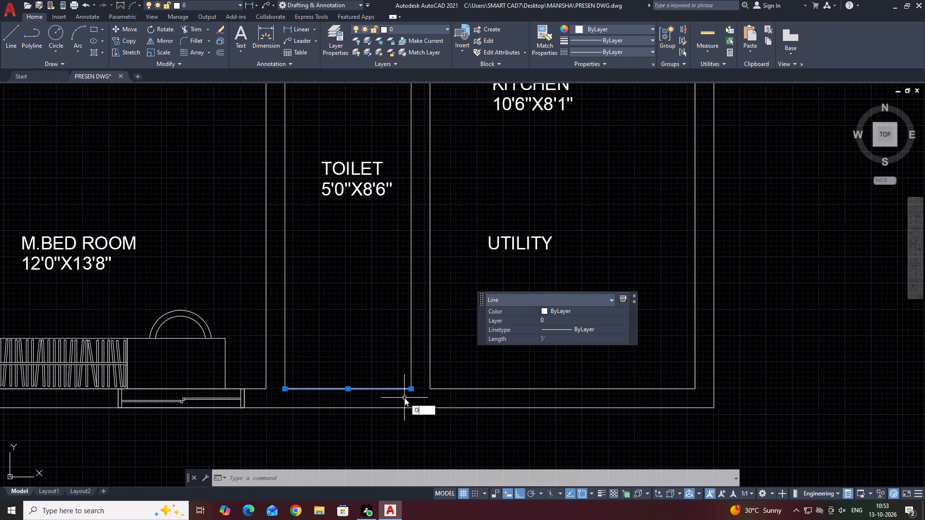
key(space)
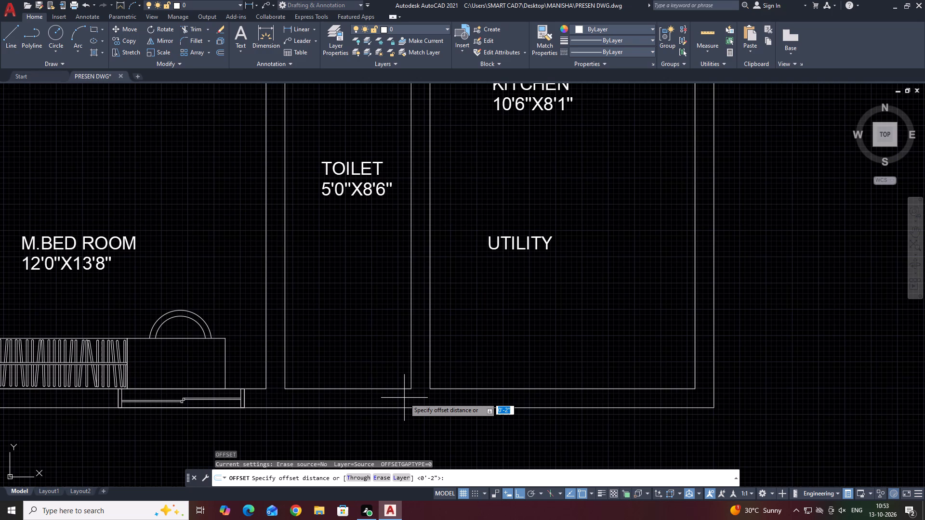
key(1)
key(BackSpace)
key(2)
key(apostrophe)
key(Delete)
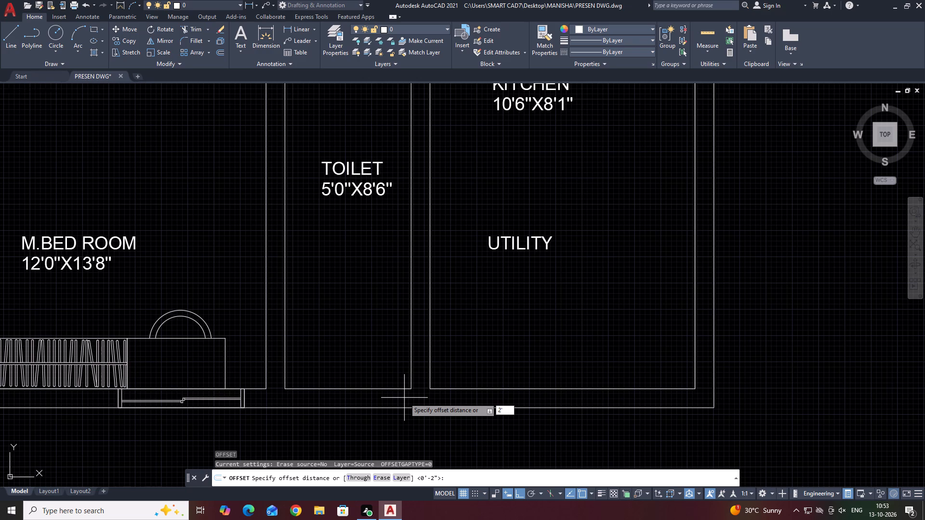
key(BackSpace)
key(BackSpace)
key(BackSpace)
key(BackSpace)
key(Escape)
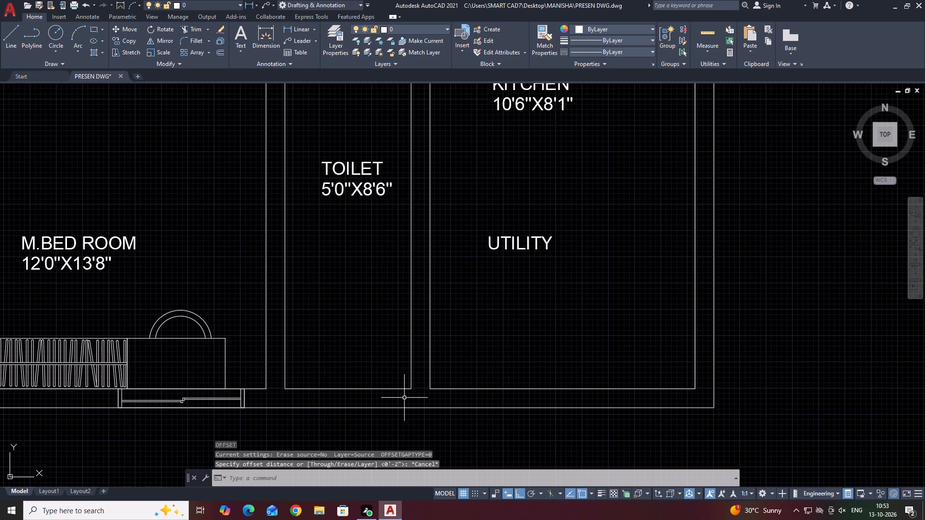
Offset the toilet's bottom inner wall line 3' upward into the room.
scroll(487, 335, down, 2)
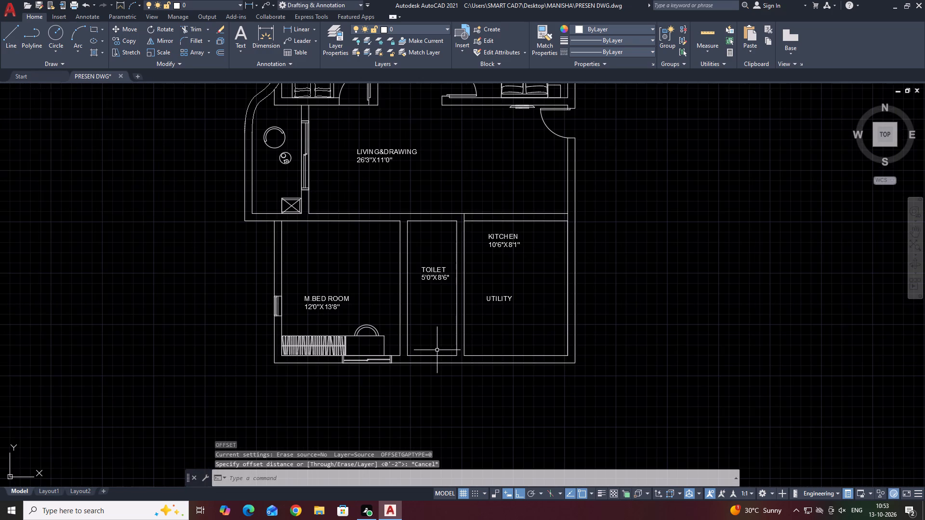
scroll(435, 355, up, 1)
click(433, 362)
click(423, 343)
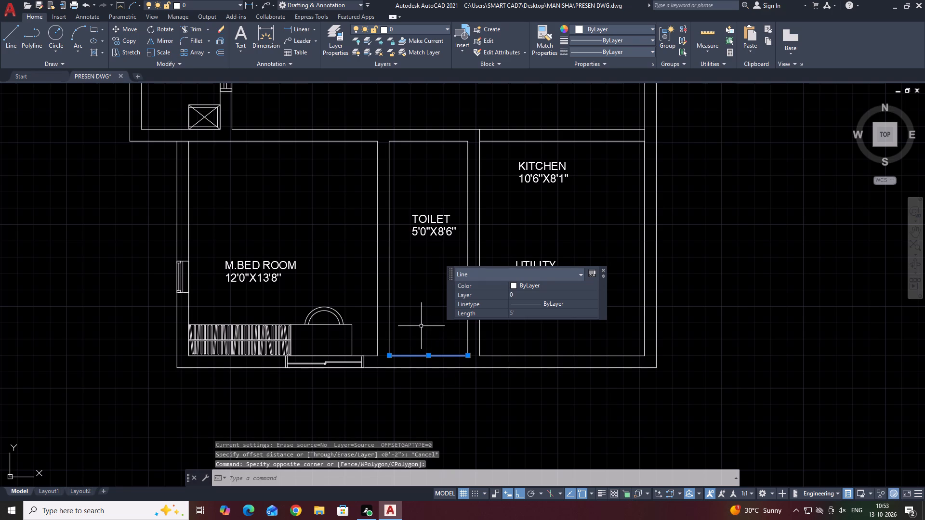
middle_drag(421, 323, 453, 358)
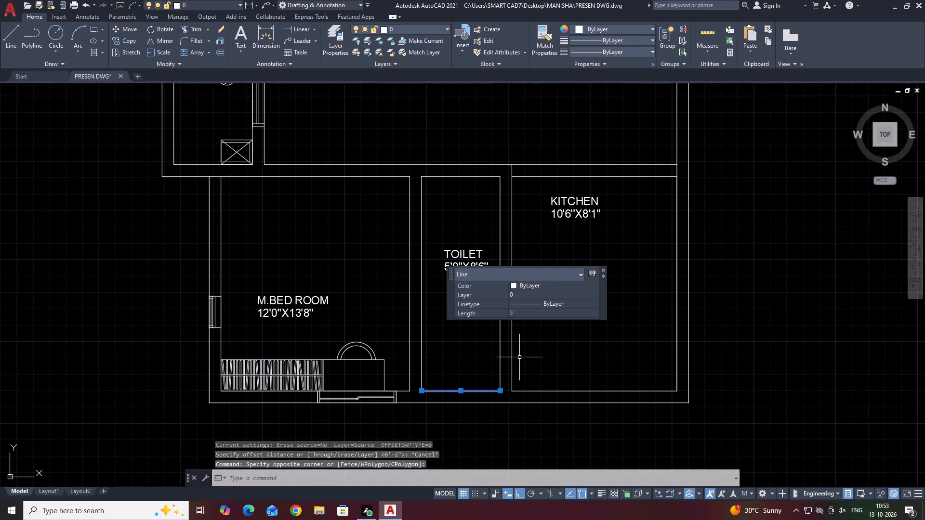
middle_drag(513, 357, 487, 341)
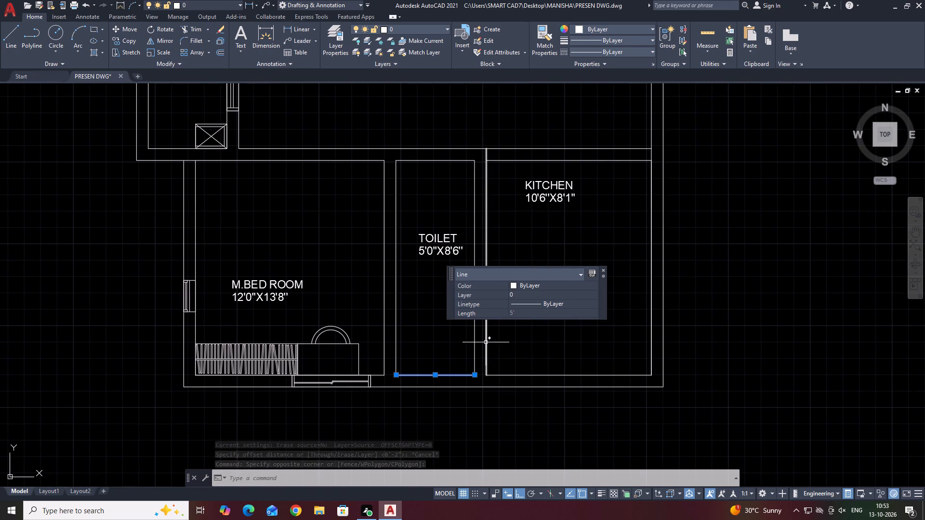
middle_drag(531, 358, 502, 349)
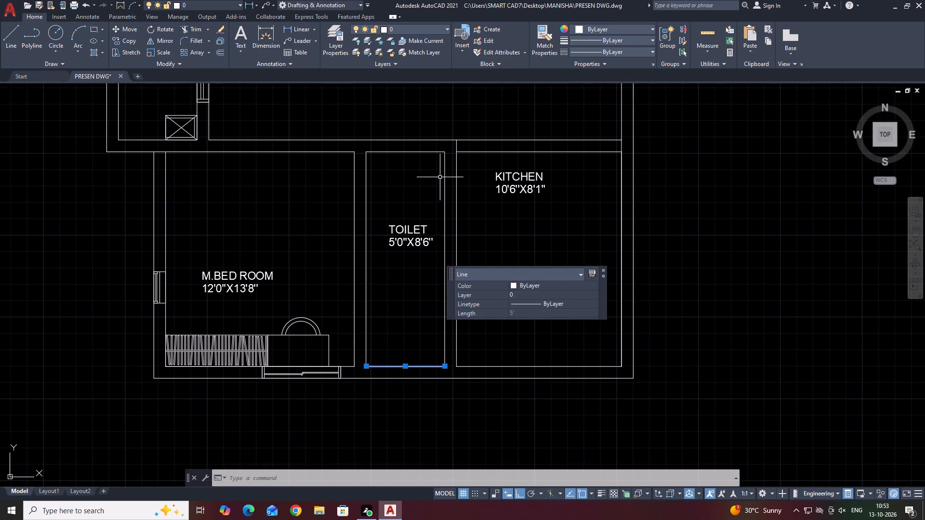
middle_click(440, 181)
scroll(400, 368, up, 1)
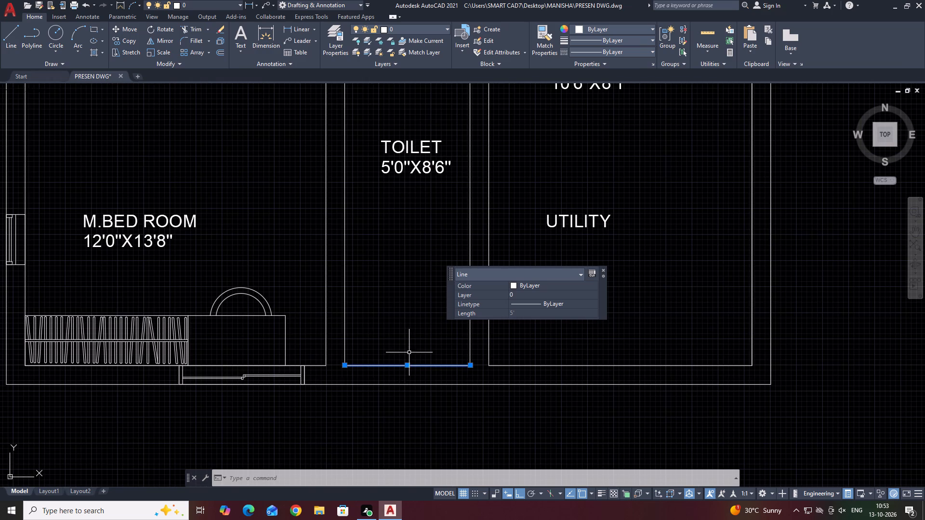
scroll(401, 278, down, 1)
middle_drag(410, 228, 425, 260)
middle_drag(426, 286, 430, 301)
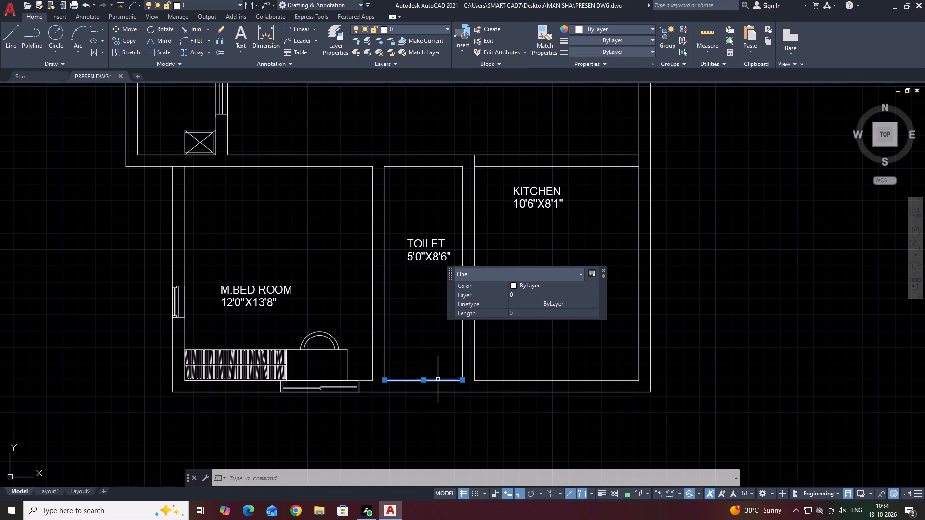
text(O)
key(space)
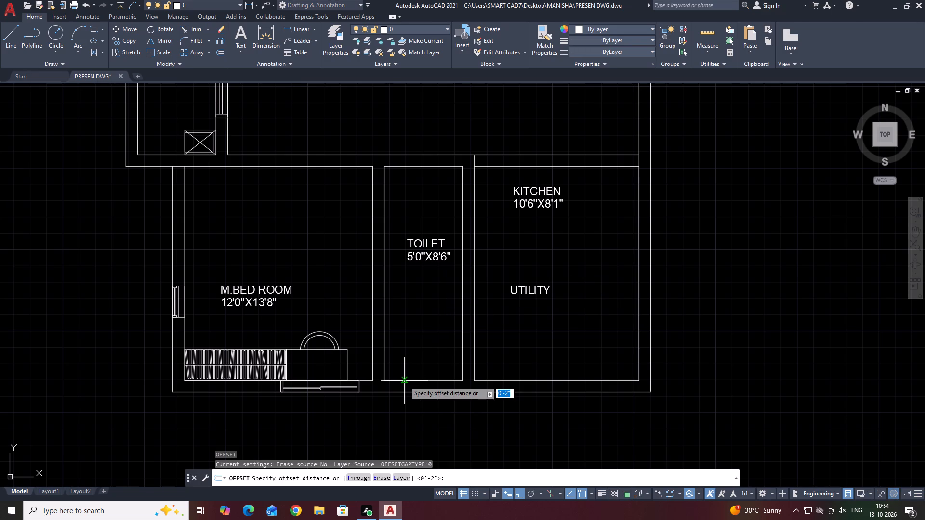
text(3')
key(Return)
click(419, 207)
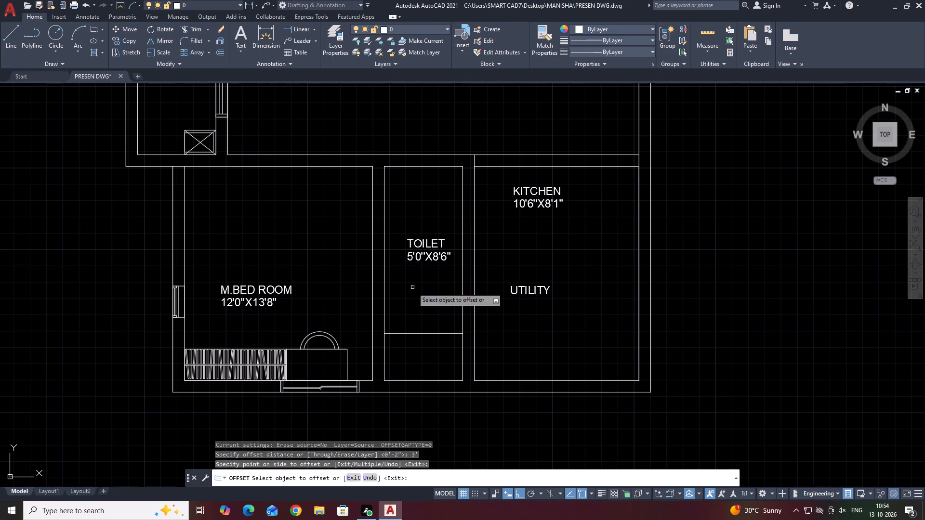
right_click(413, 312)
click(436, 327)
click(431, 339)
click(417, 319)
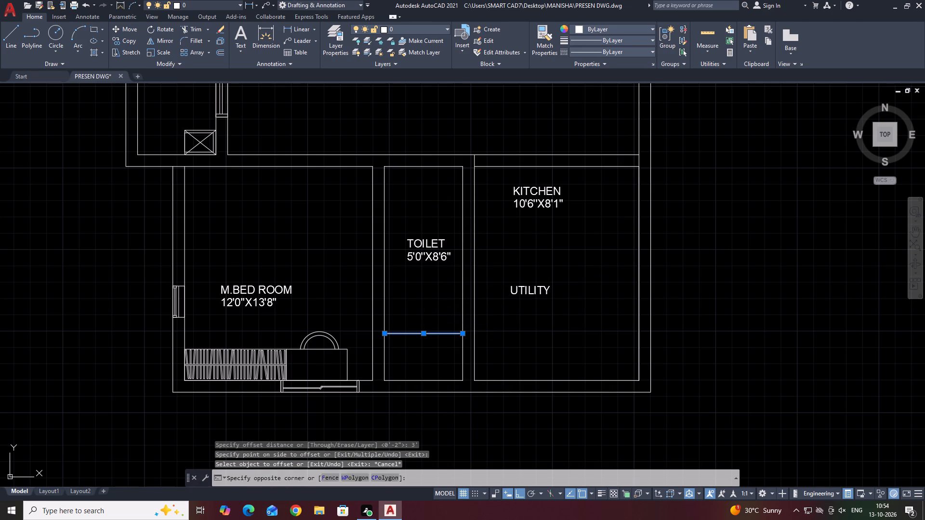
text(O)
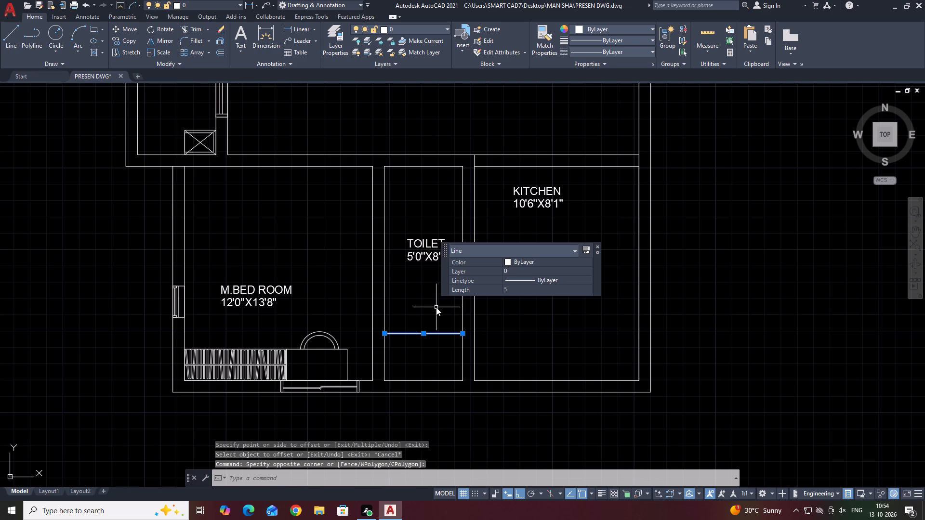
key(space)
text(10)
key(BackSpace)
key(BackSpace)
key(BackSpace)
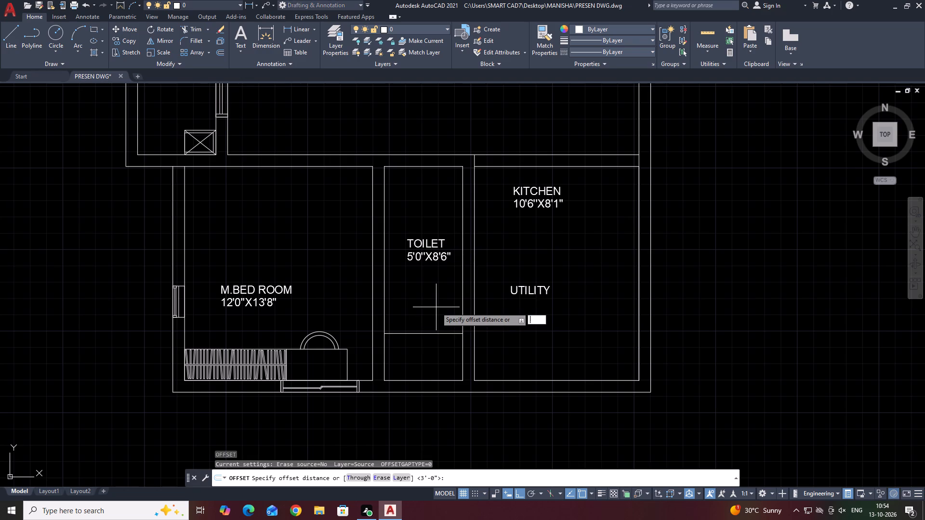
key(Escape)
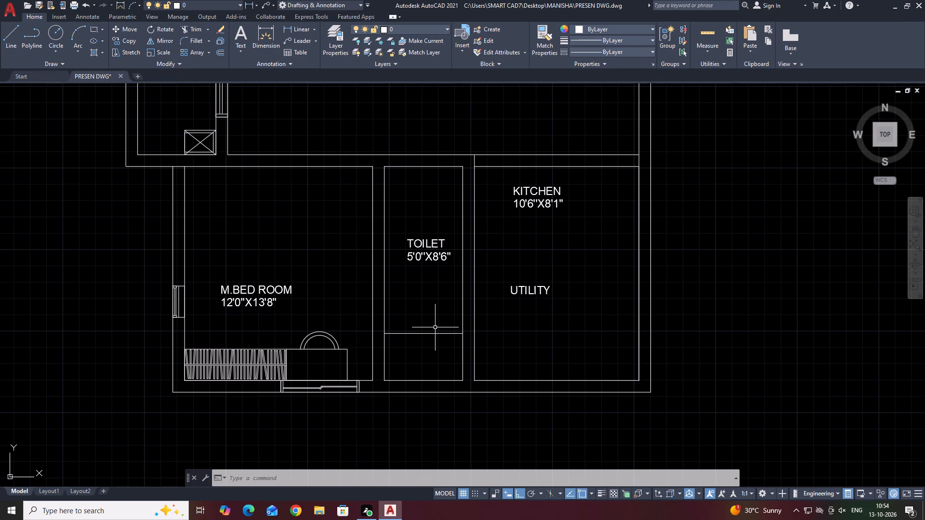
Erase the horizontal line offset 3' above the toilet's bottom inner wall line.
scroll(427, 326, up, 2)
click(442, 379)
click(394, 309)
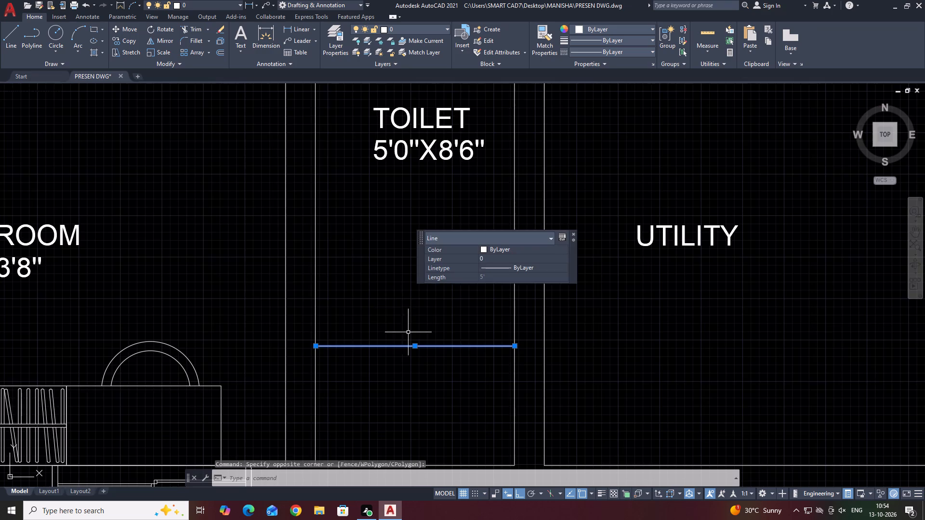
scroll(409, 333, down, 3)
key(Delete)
Offset the toilet's bottom inner wall line 8'6" upward to mark the room's upper limit.
middle_drag(391, 376, 431, 402)
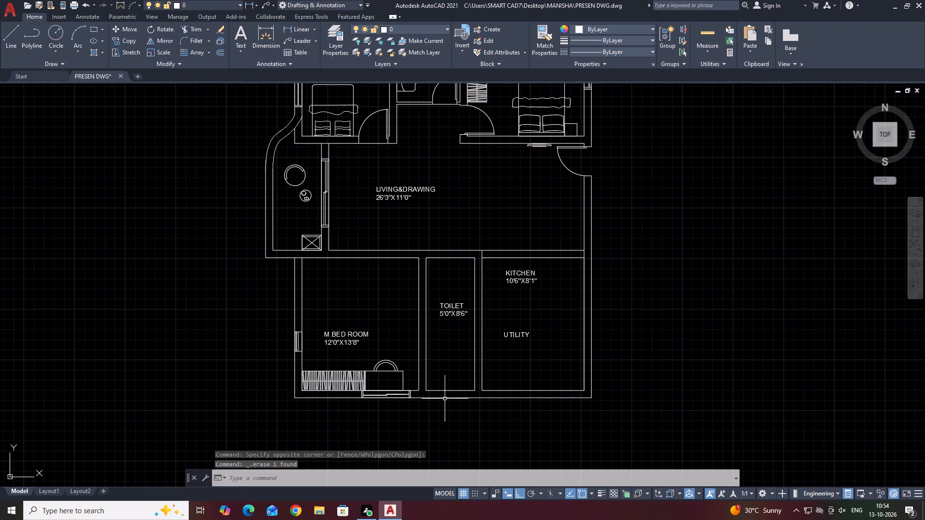
scroll(449, 393, up, 2)
middle_drag(498, 384, 477, 360)
click(453, 371)
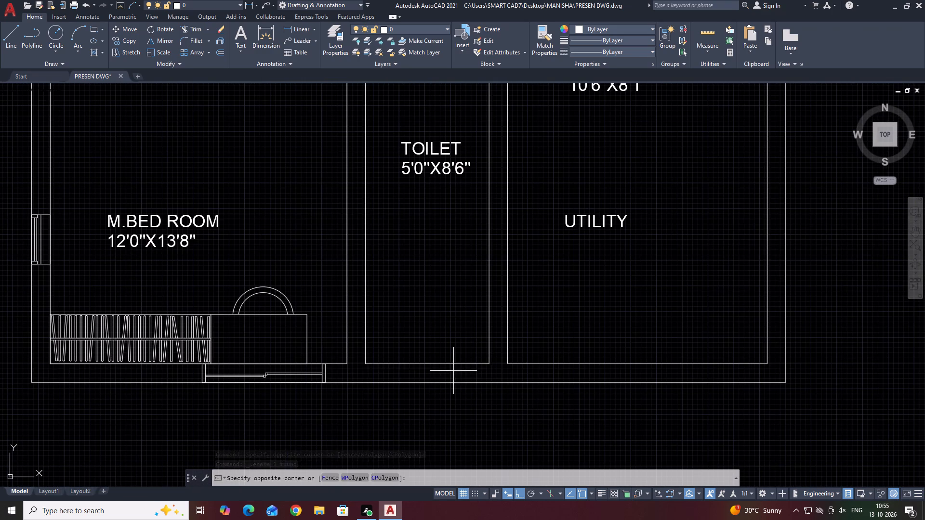
click(428, 330)
text(O)
key(space)
middle_drag(438, 344, 448, 363)
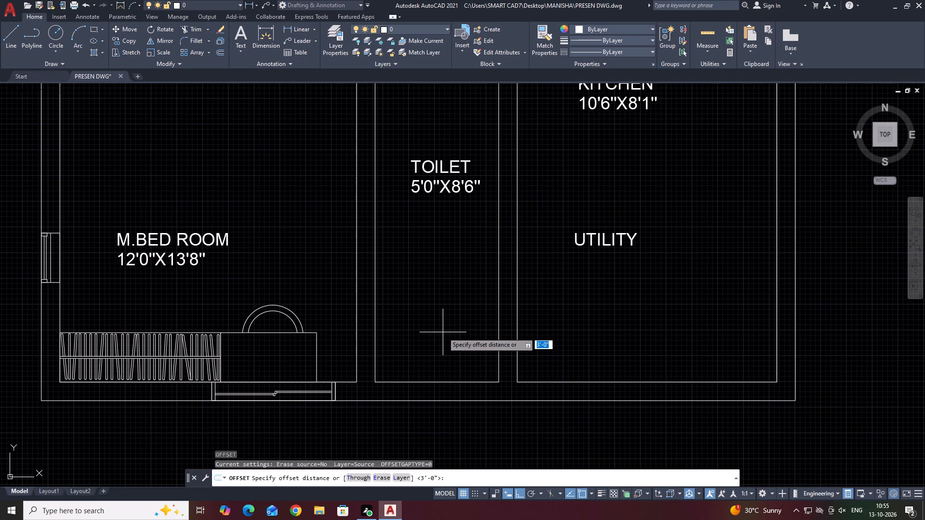
text(8'6)
key(Return)
click(478, 193)
key(Escape)
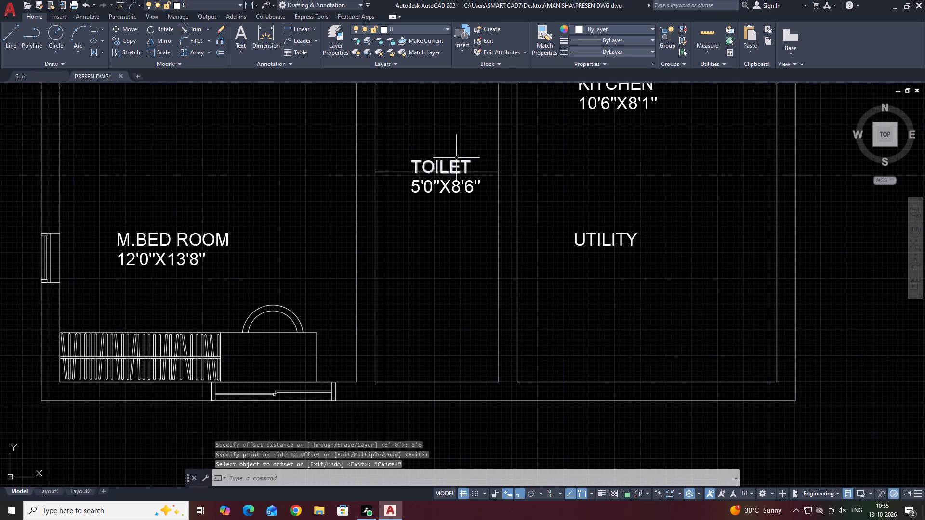
Move the TOILET label and its 5'0"X8'6" size text down, clear of the new horizontal wall line.
scroll(455, 157, up, 2)
click(488, 151)
click(469, 175)
click(504, 258)
drag(443, 219, 444, 223)
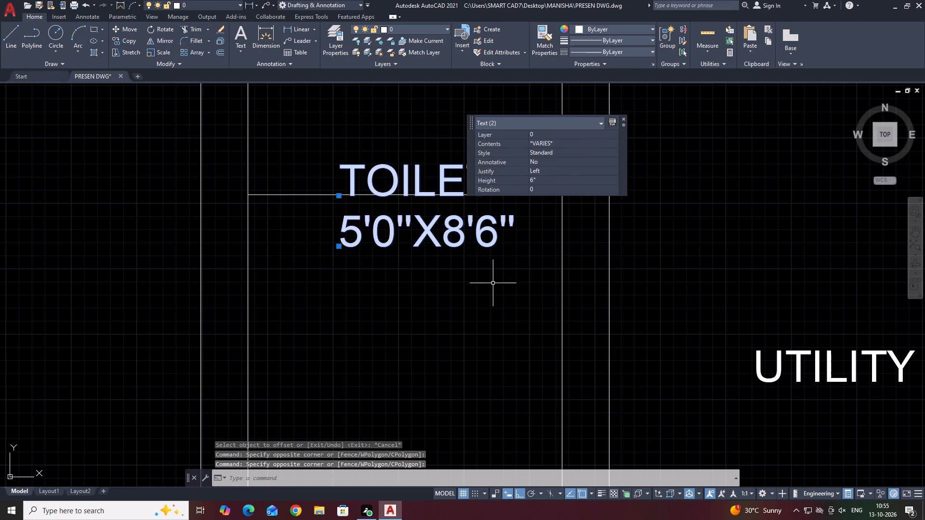
key(m)
key(space)
click(479, 245)
click(486, 352)
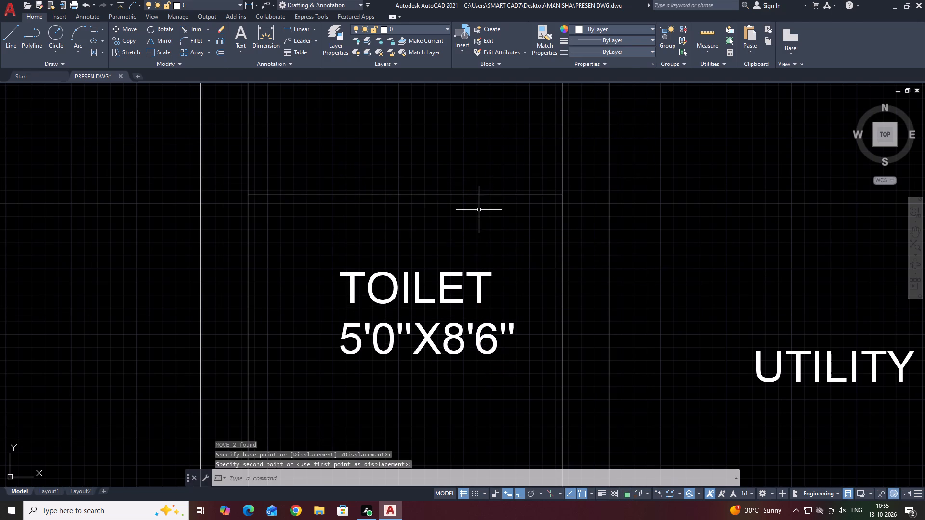
Offset the toilet's new upper wall line 9" upward to give the cross wall its thickness.
middle_drag(482, 211, 505, 299)
click(525, 297)
click(486, 258)
key(o)
key(space)
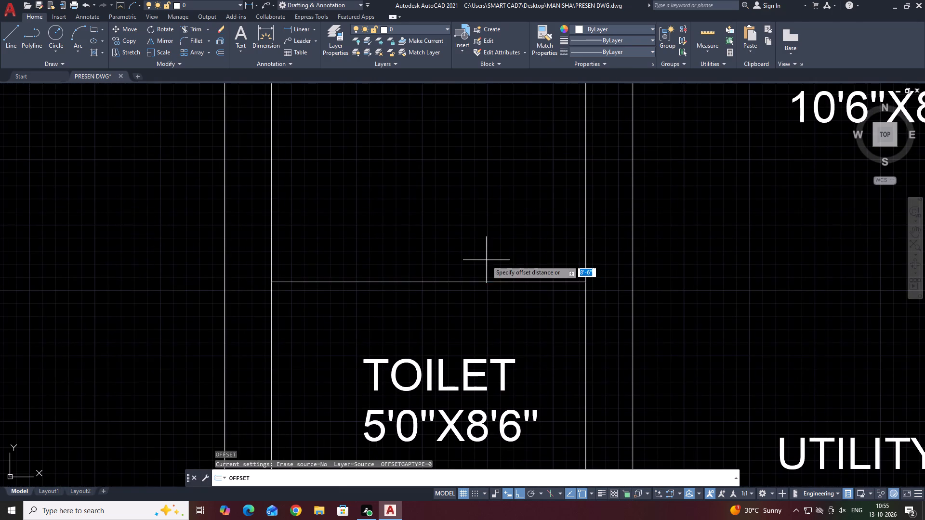
text(9)
key(space)
click(485, 227)
key(Escape)
Extend both ends of the toilet's two cross-wall lines to the master bedroom's right and kitchen's left inner wall lines.
middle_drag(478, 260, 511, 308)
scroll(506, 301, down, 3)
middle_drag(371, 334, 448, 346)
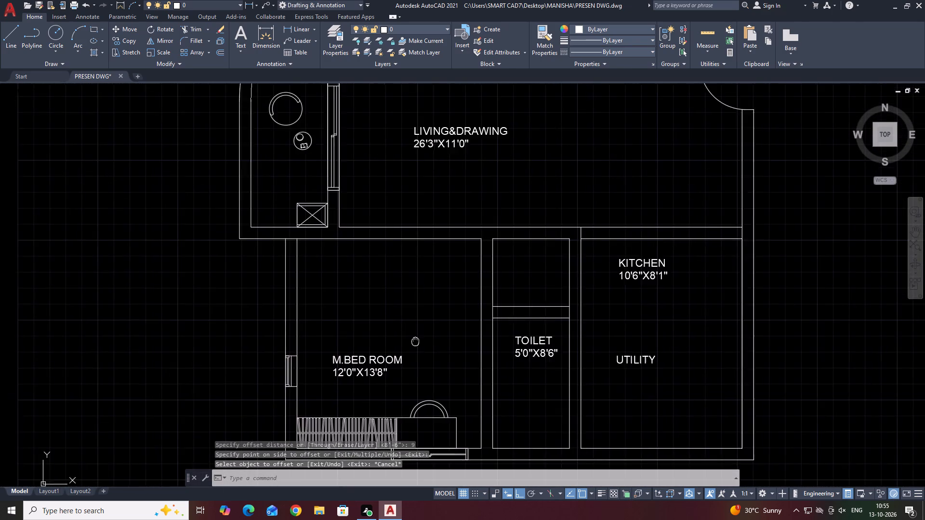
middle_drag(448, 346, 465, 348)
key(e)
key(x)
key(space)
click(568, 297)
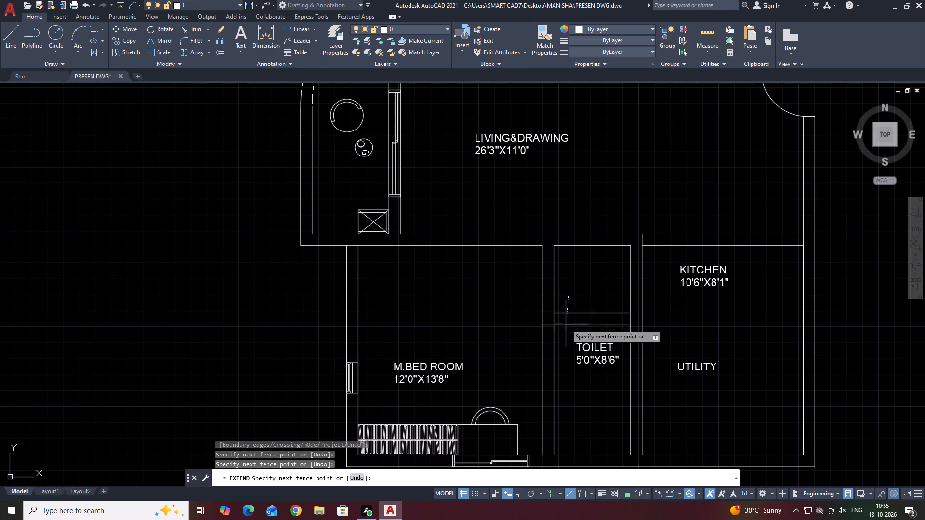
click(563, 342)
click(603, 295)
click(623, 330)
key(Escape)
middle_drag(585, 260, 582, 263)
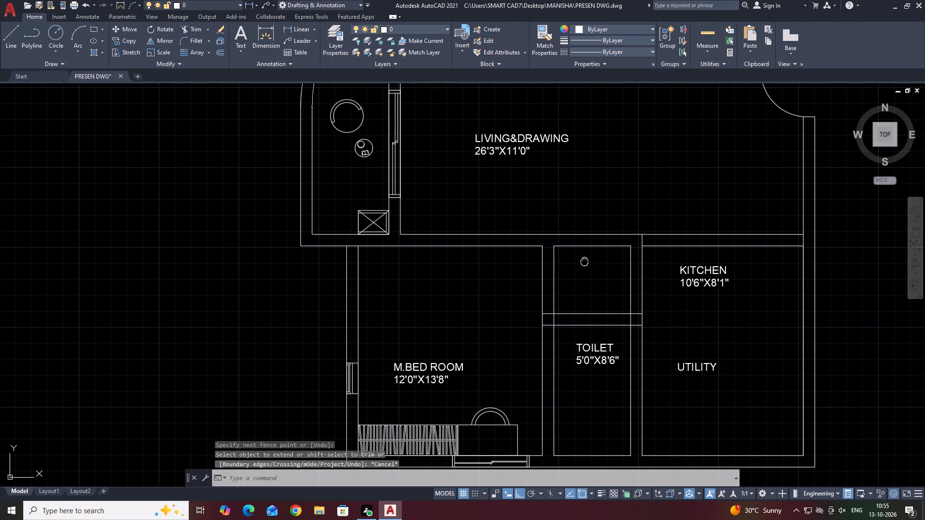
Extend the toilet's side wall lines up to the living room's lower wall lines, on both the master bedroom and kitchen sides.
middle_drag(582, 263, 481, 260)
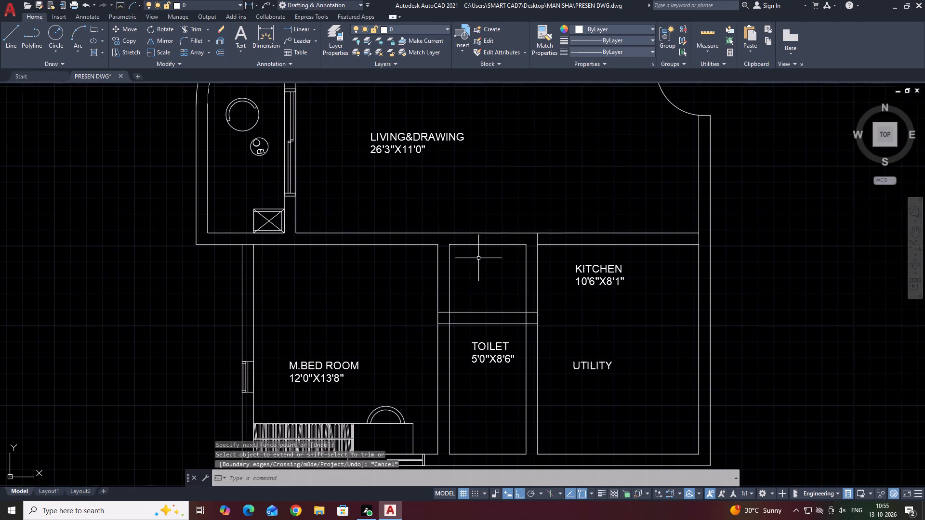
middle_drag(534, 260, 509, 279)
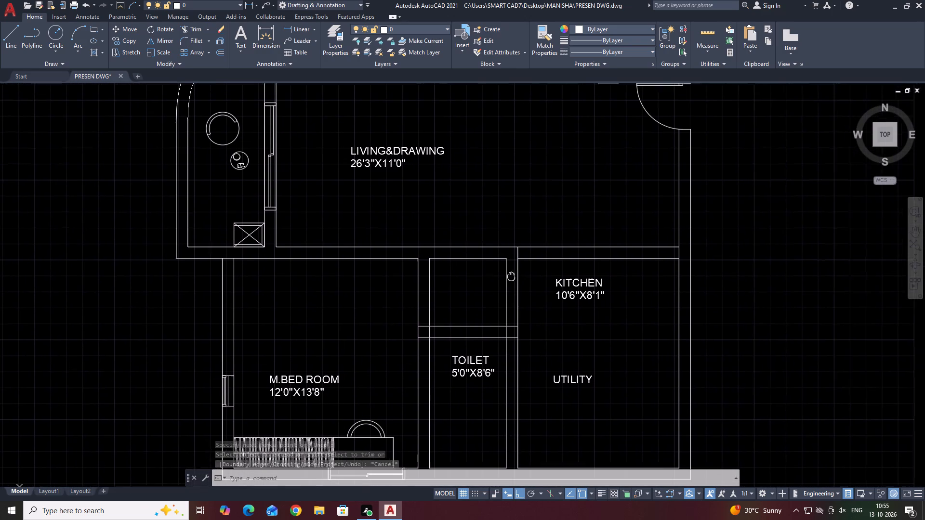
middle_drag(509, 279, 508, 280)
text(EX)
key(space)
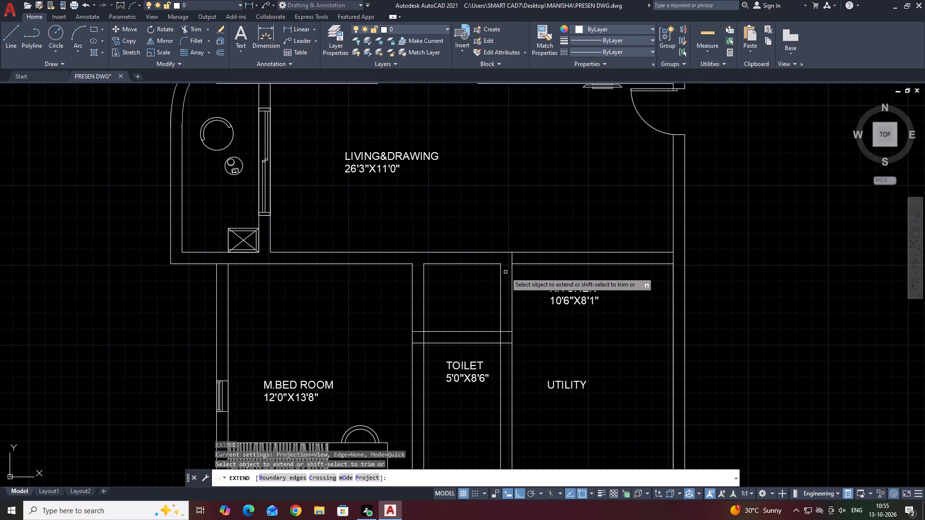
click(501, 273)
key(Escape)
middle_drag(578, 300, 517, 285)
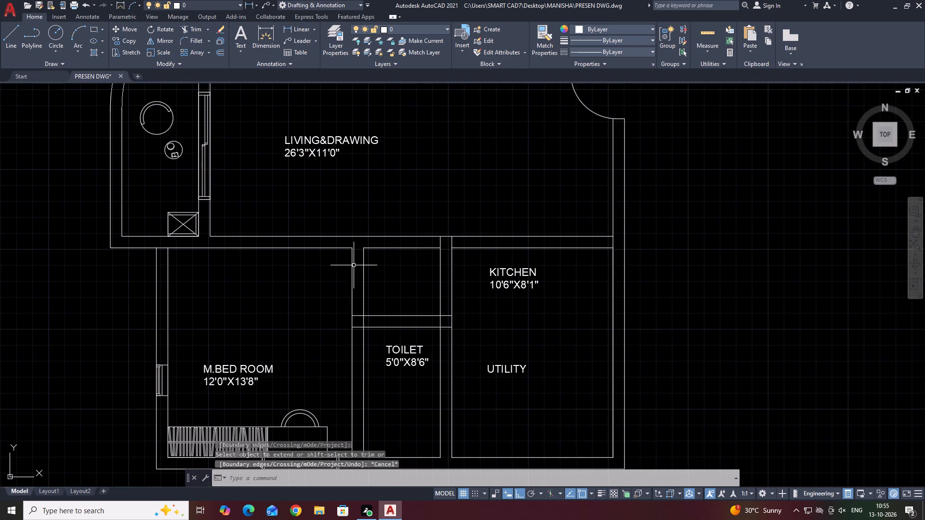
key(space)
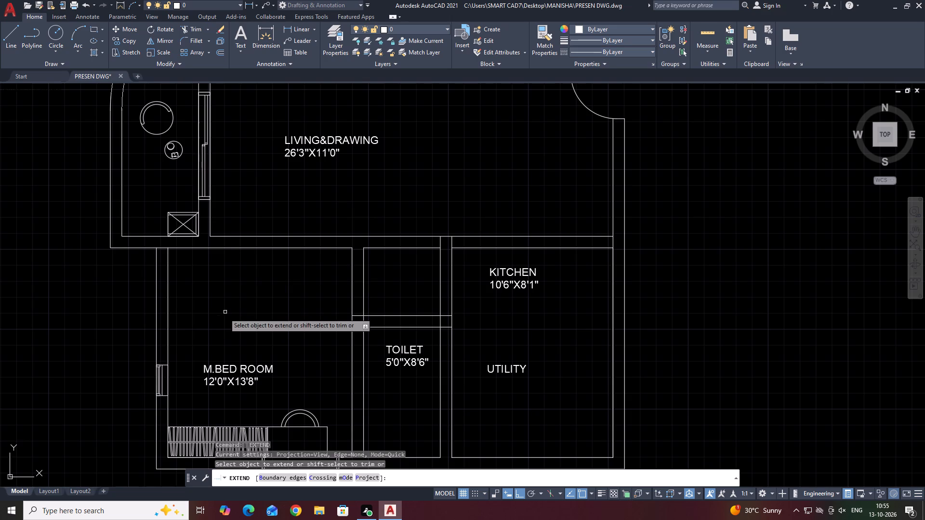
click(337, 273)
click(383, 268)
key(Escape)
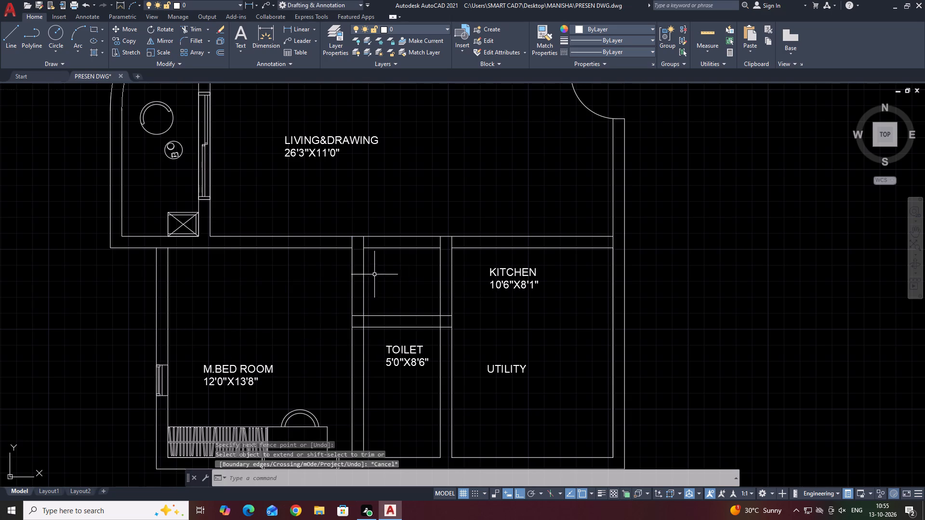
Trim the living room's two lower wall lines across the gap between the master bedroom and kitchen walls.
middle_drag(427, 255, 419, 269)
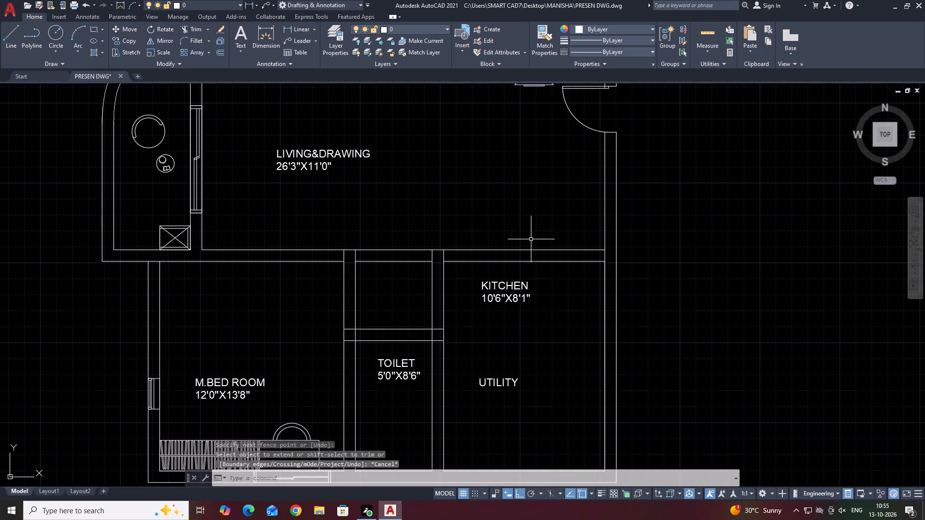
key(t)
text(R)
key(space)
click(396, 218)
click(392, 281)
Trim away the kitchen's two left wall lines between the toilet's cross wall and the kitchen's upper wall.
middle_drag(448, 237, 457, 264)
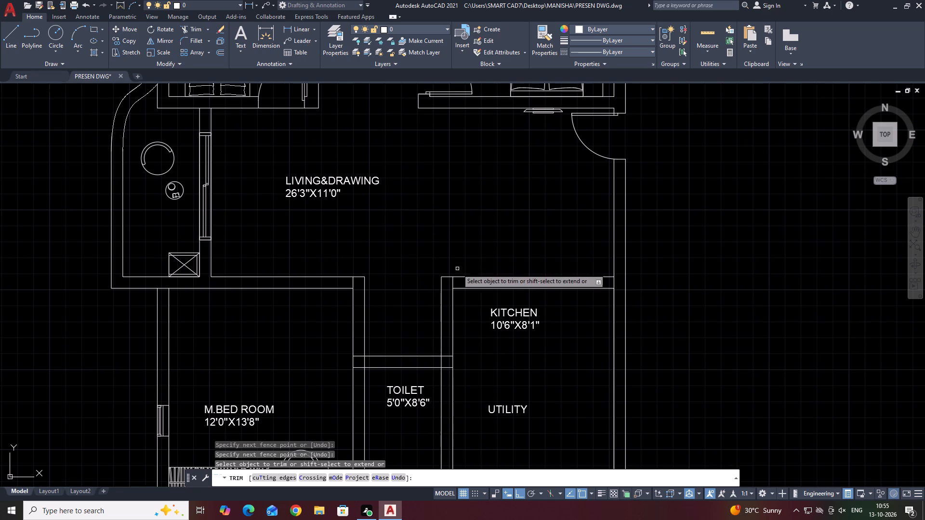
click(418, 331)
click(462, 321)
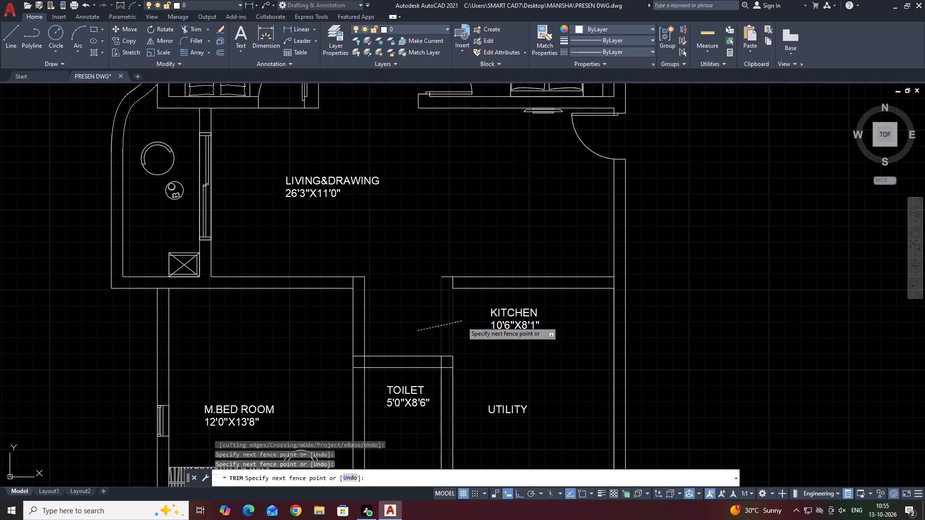
key(Escape)
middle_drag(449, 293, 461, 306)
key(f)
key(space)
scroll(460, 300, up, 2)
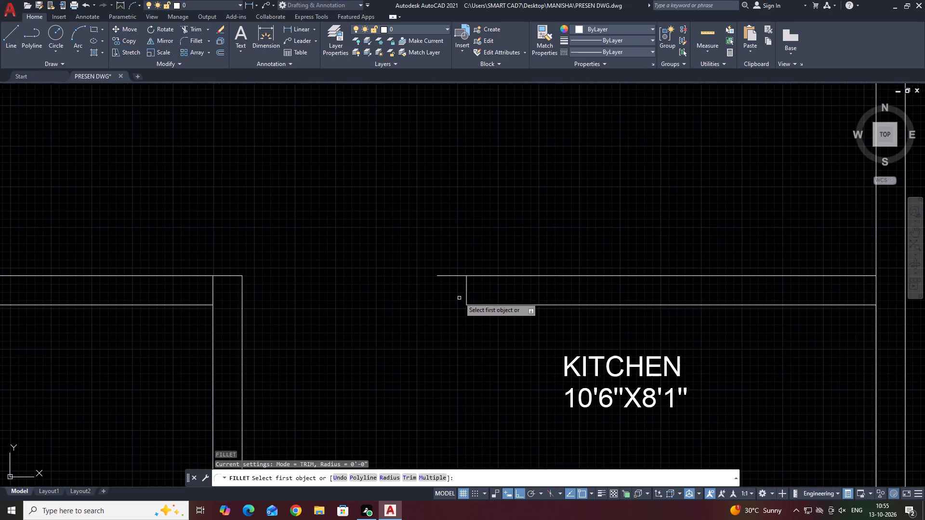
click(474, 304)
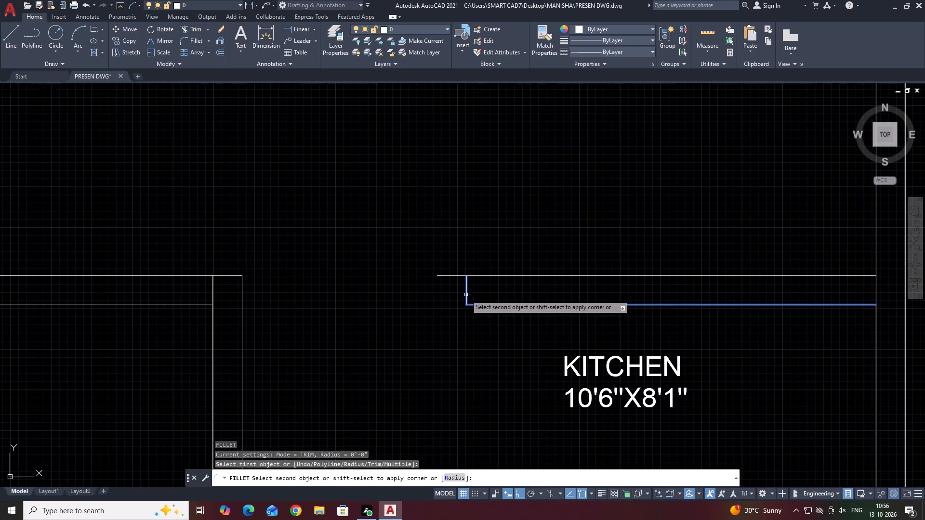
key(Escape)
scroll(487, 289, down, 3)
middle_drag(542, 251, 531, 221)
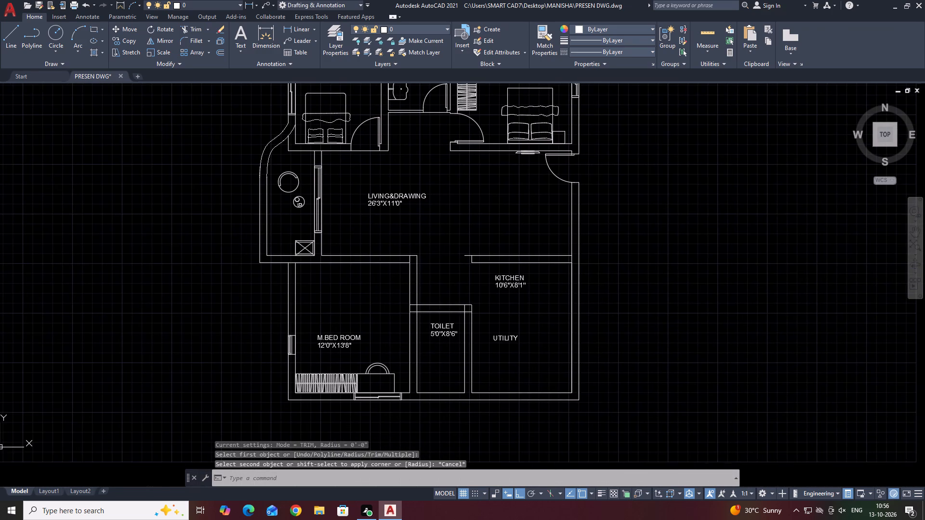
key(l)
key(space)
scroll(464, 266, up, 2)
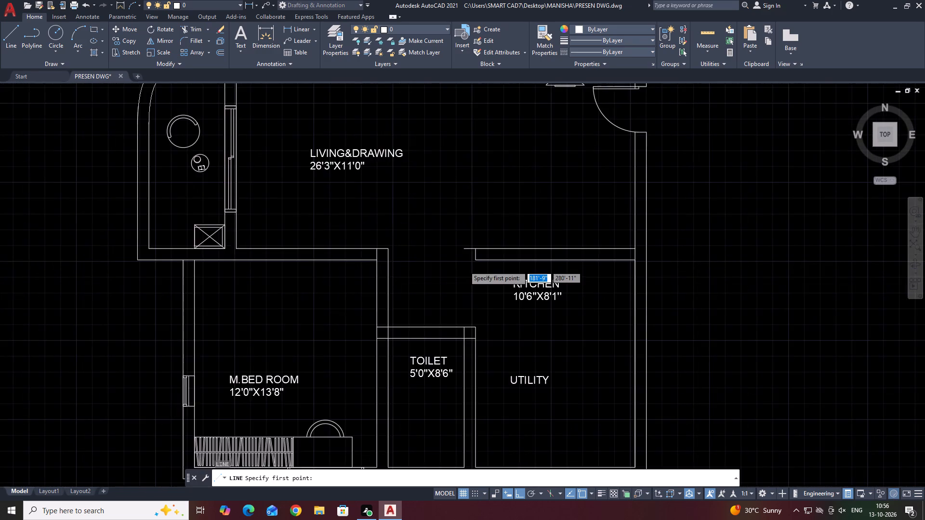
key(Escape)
Move the kitchen upper wall's short end line left to the free end of the wall's upper line.
click(481, 245)
middle_drag(483, 250, 496, 277)
key(m)
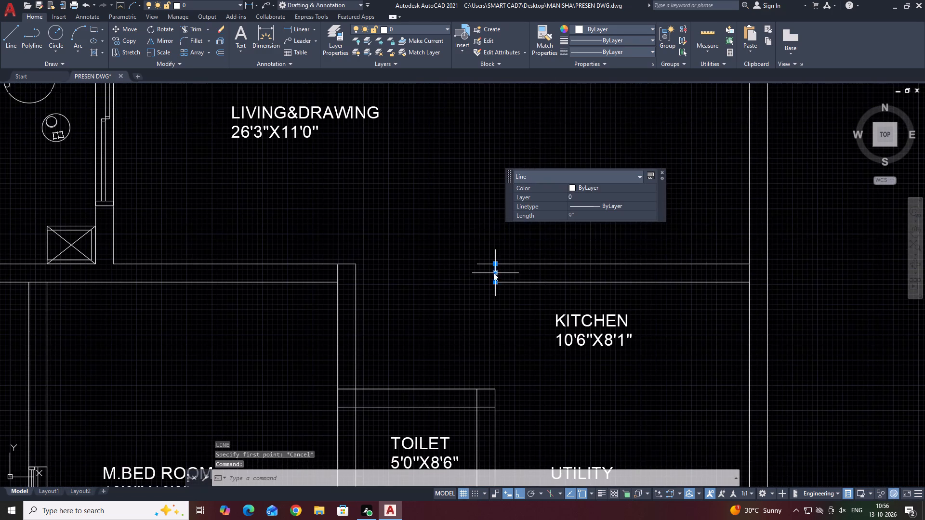
key(space)
scroll(490, 260, up, 2)
click(501, 270)
click(454, 269)
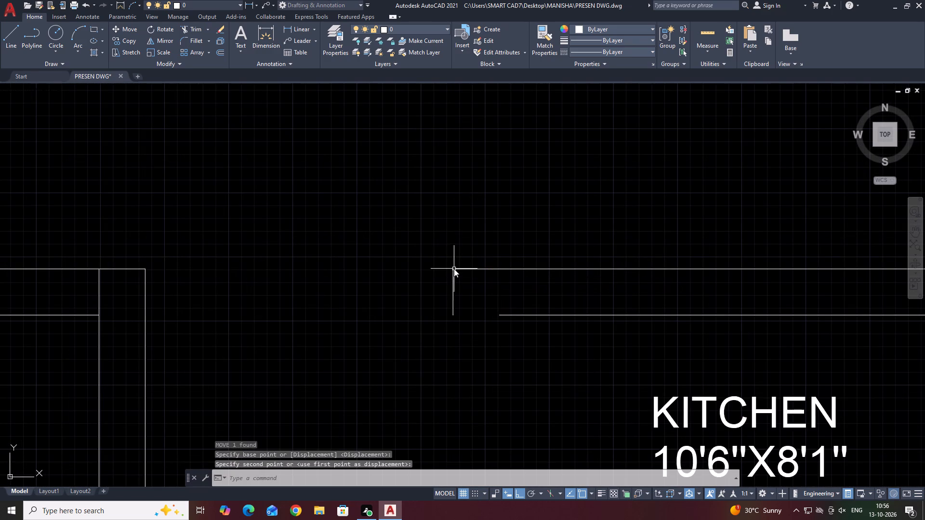
Fillet the kitchen upper wall's lower line to the moved end line to close the wall end with a square corner.
middle_drag(559, 318, 525, 301)
text(F)
key(space)
click(519, 299)
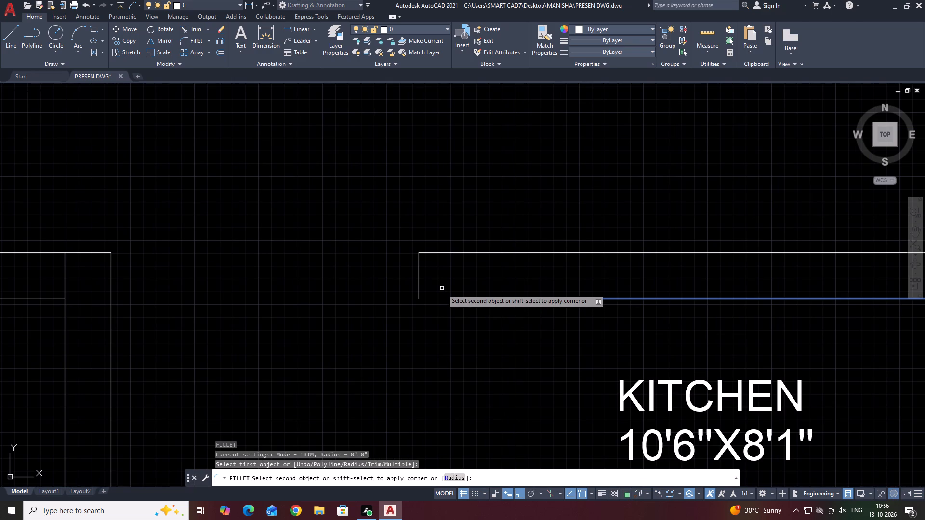
click(420, 282)
Measure the toilet's inner width and length with the quick measuring tool.
scroll(462, 301, down, 2)
middle_drag(591, 256, 485, 225)
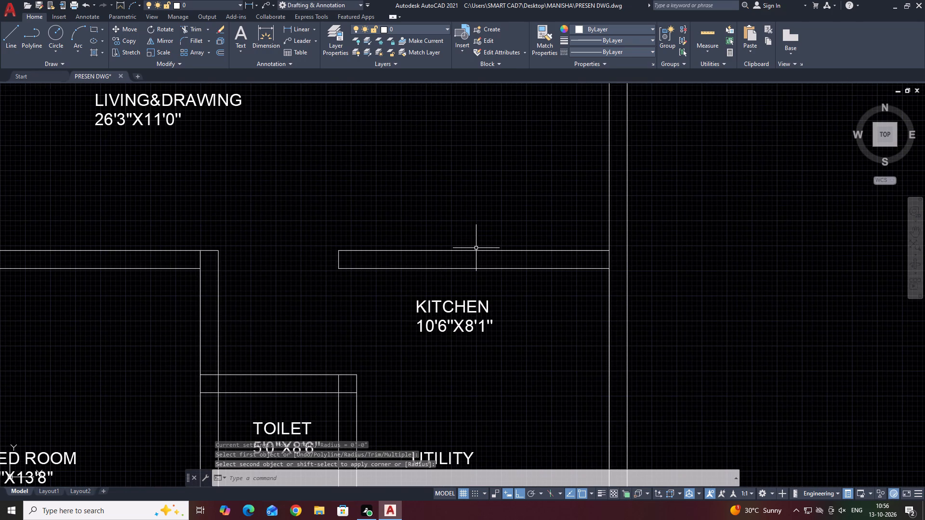
middle_drag(546, 294, 508, 223)
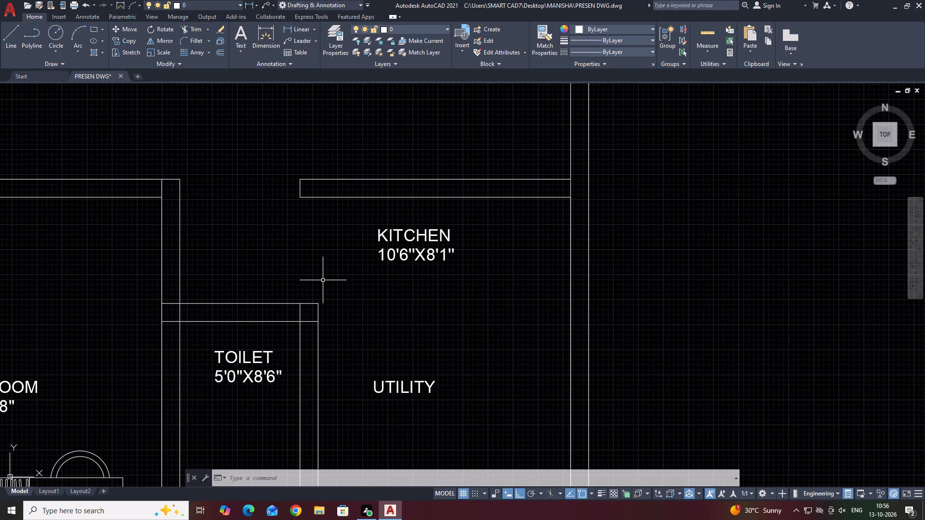
scroll(321, 282, down, 2)
middle_drag(269, 316, 385, 280)
scroll(401, 291, up, 1)
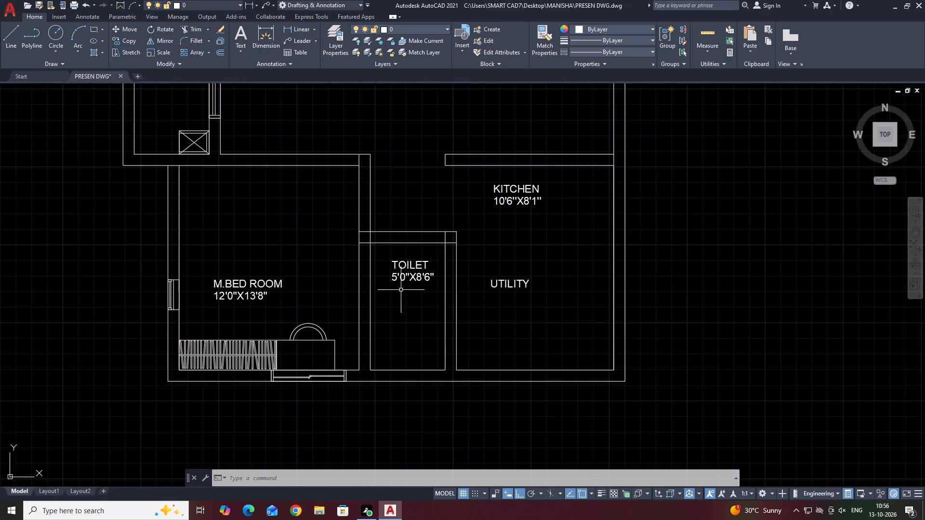
scroll(401, 290, up, 1)
middle_drag(400, 289, 477, 277)
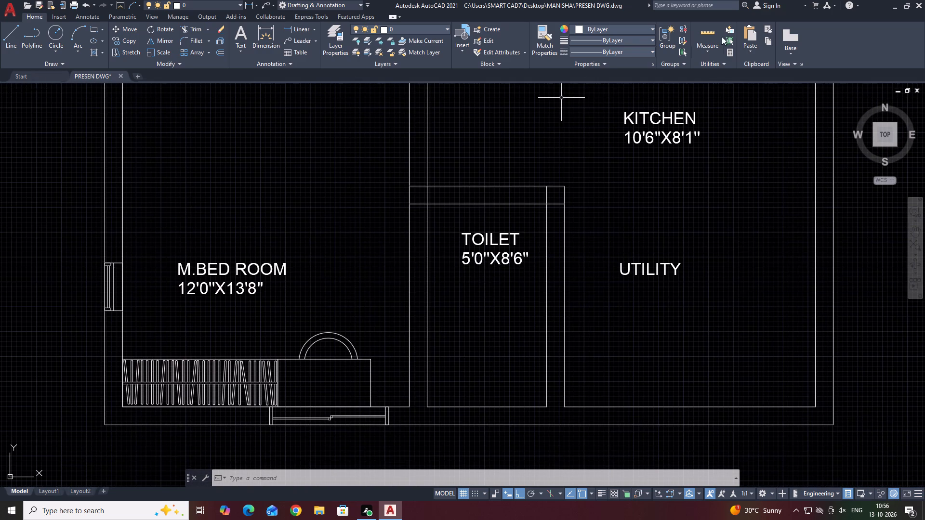
click(711, 29)
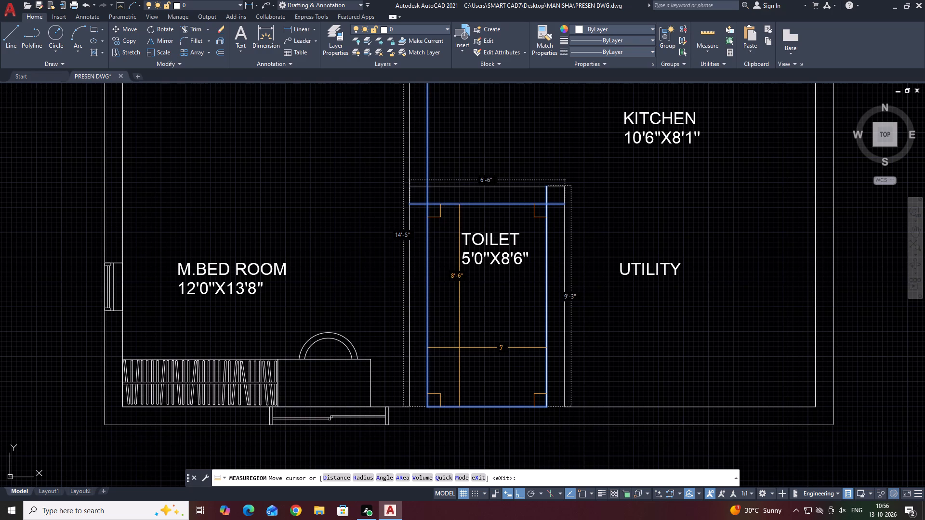
key(Escape)
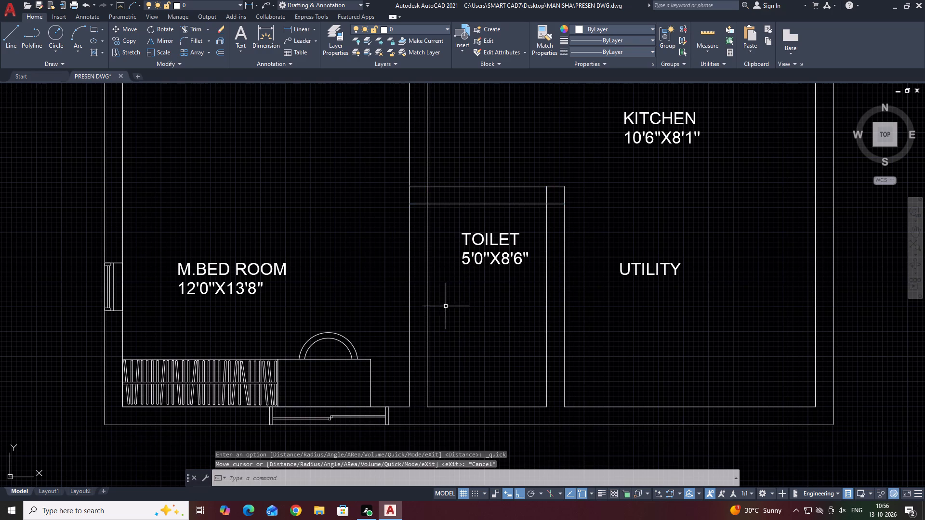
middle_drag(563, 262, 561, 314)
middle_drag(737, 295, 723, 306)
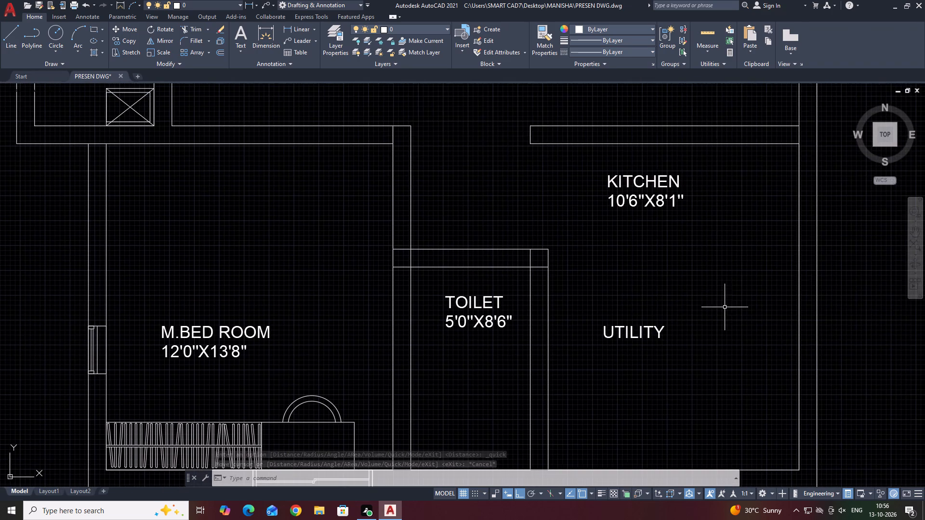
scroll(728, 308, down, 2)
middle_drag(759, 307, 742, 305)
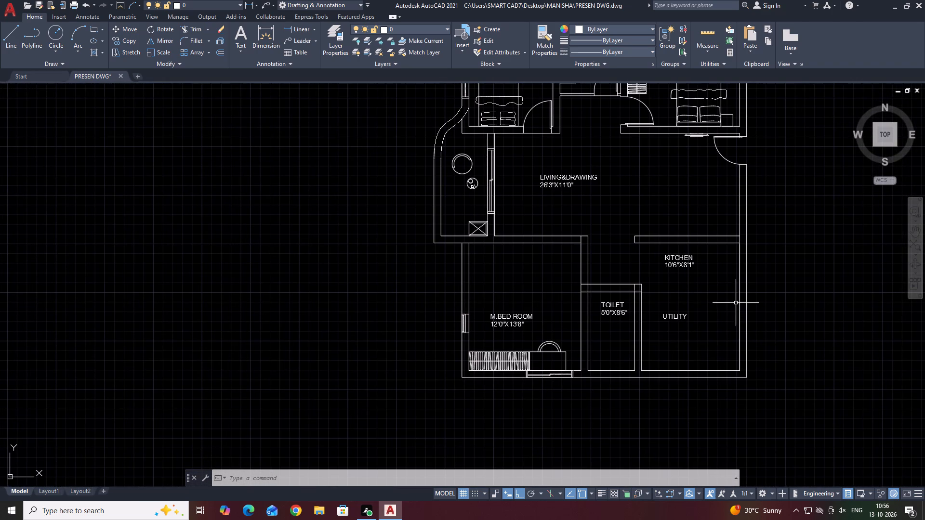
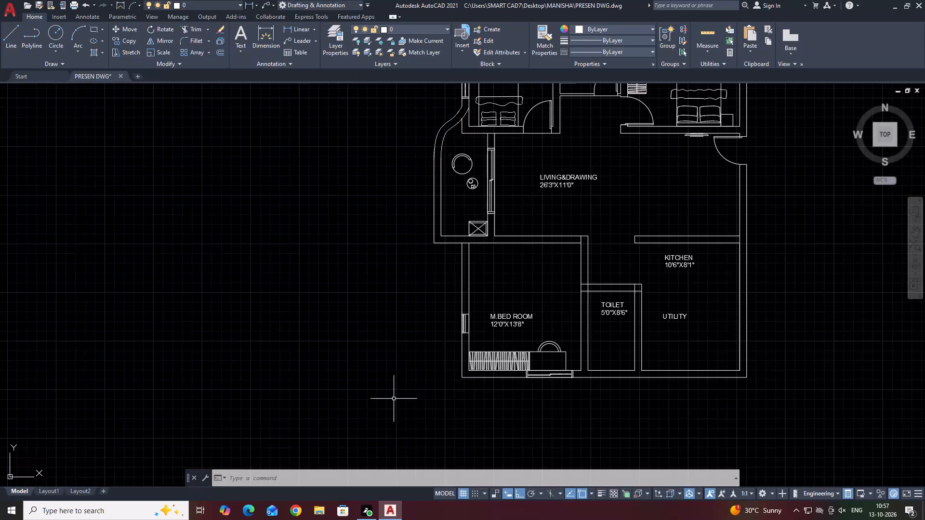
Mirror the study's door downward about a horizontal line into the living and drawing room, keeping the original.
middle_drag(779, 267, 679, 313)
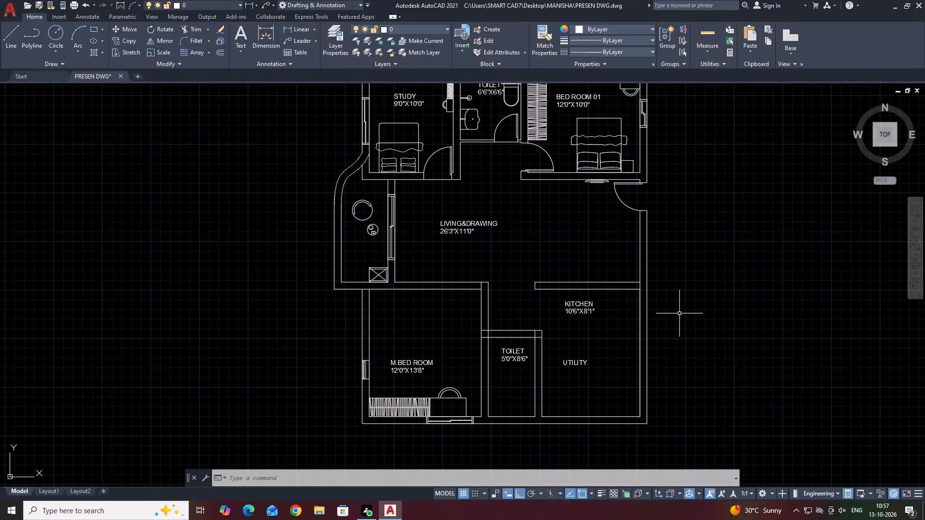
middle_drag(491, 328, 540, 343)
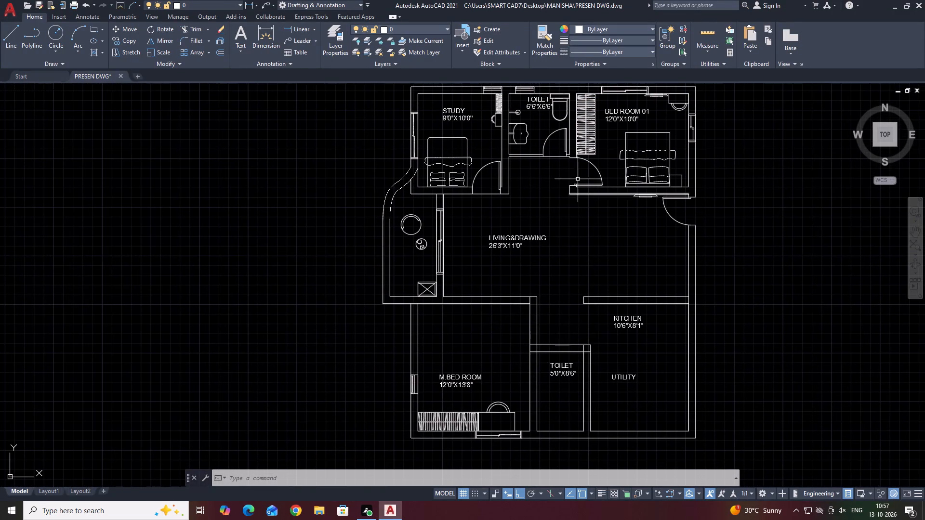
click(497, 161)
text(MI)
key(space)
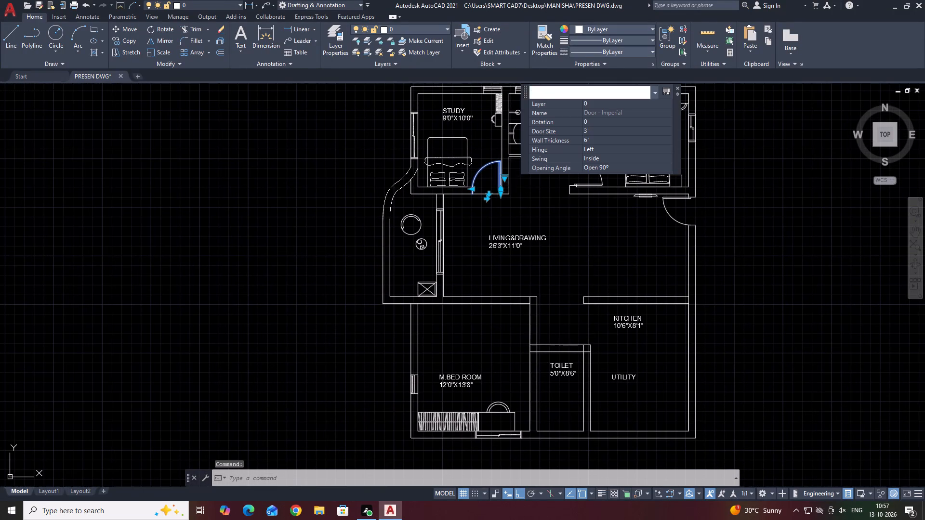
scroll(494, 198, up, 2)
click(494, 208)
click(556, 199)
drag(578, 234, 557, 199)
Move the mirrored door into the master bedroom's upper wall, near the corner on the toilet side.
click(513, 222)
click(494, 242)
middle_drag(574, 258, 580, 257)
key(m)
key(space)
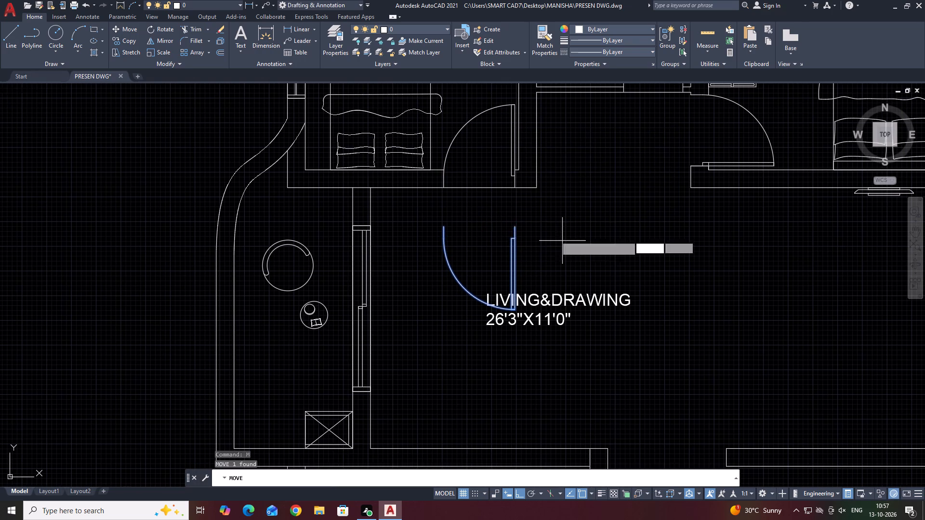
click(514, 227)
scroll(538, 195, down, 5)
scroll(541, 234, up, 4)
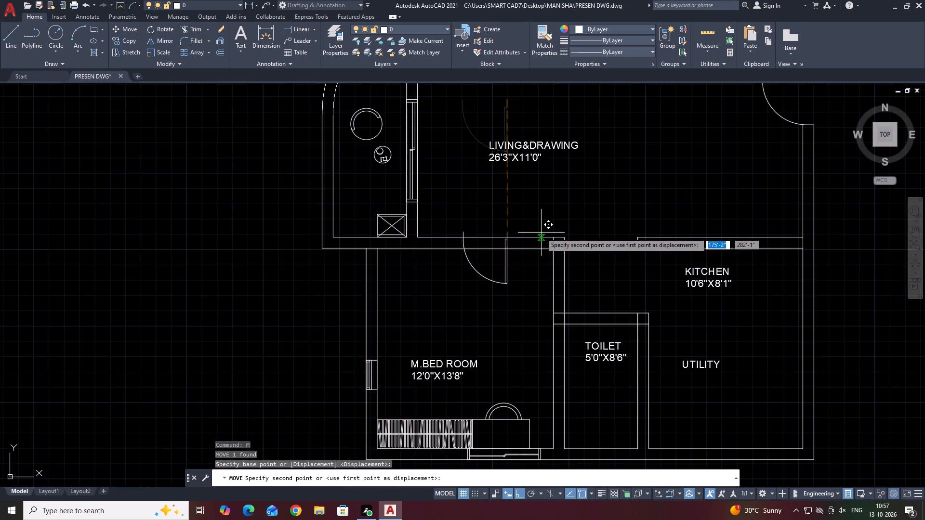
click(542, 241)
key(Escape)
Trim the two upper wall lines of the master bedroom across the door opening.
middle_drag(601, 279, 637, 260)
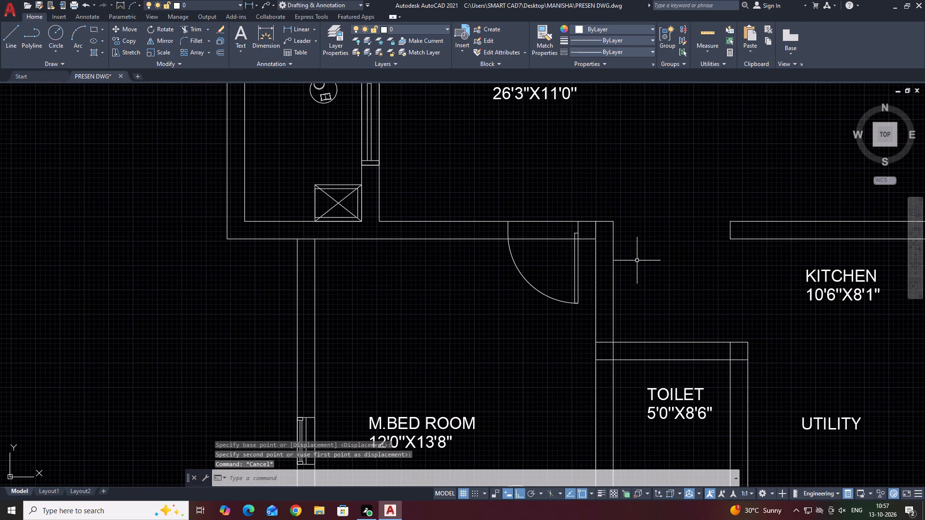
middle_drag(553, 268, 556, 281)
text(TR)
key(space)
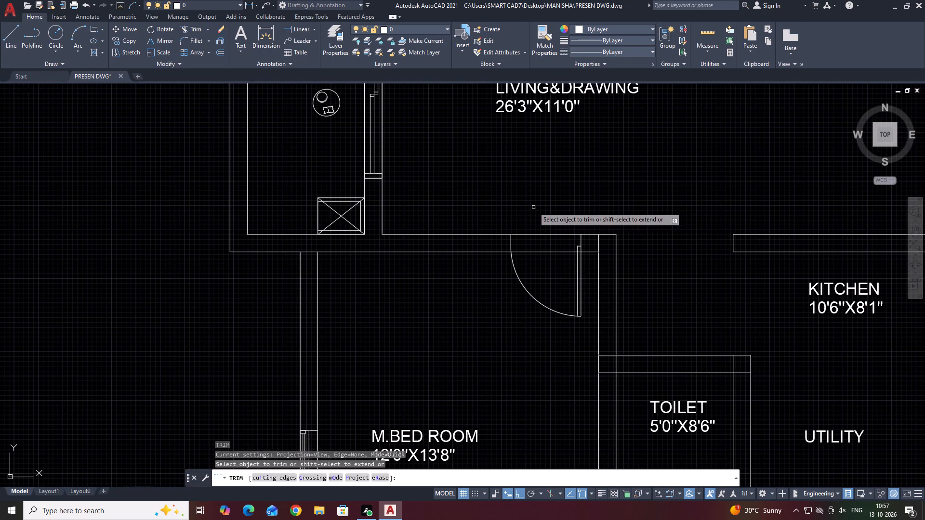
click(533, 207)
click(547, 260)
key(Escape)
Copy the TV block from the living room's upper wall into the open area of the master bedroom.
middle_drag(646, 261, 595, 244)
middle_drag(597, 296, 540, 257)
middle_drag(482, 323, 500, 304)
scroll(500, 304, down, 2)
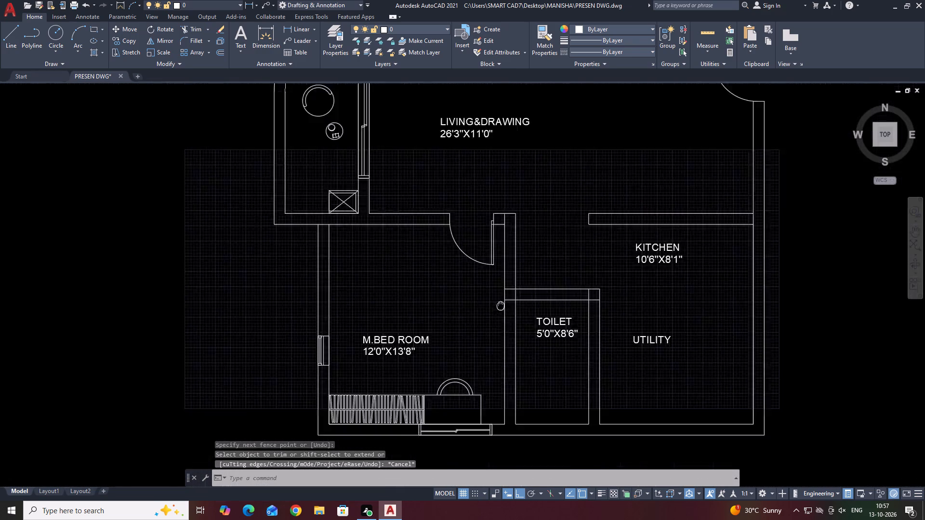
scroll(502, 307, down, 2)
scroll(518, 252, up, 4)
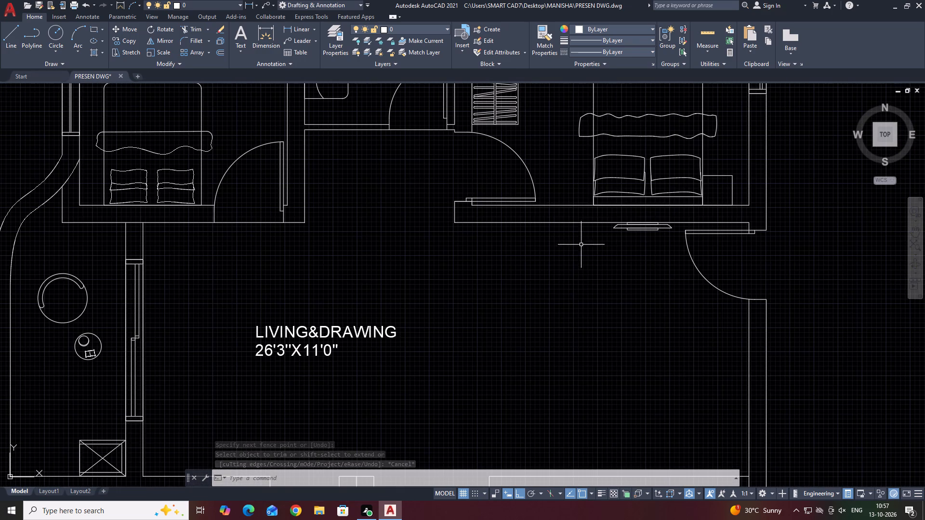
click(632, 227)
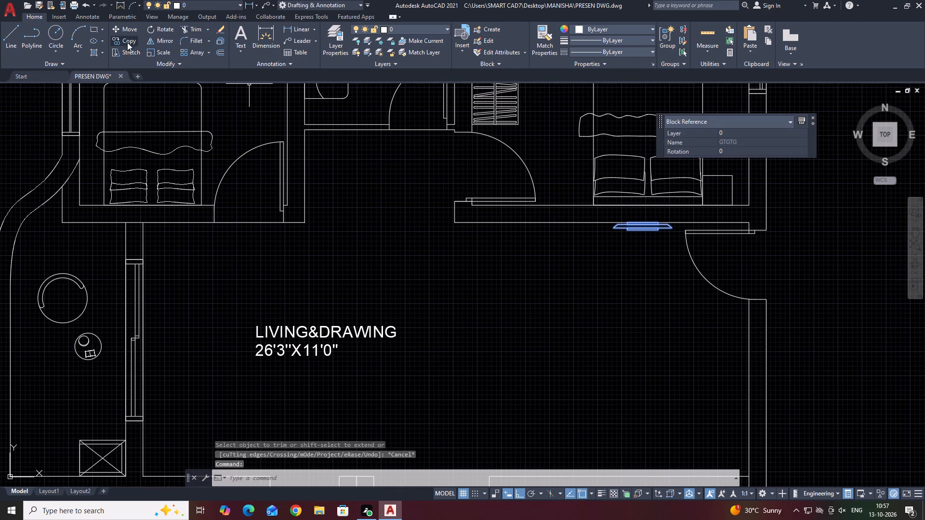
click(127, 40)
click(640, 221)
scroll(629, 274, down, 5)
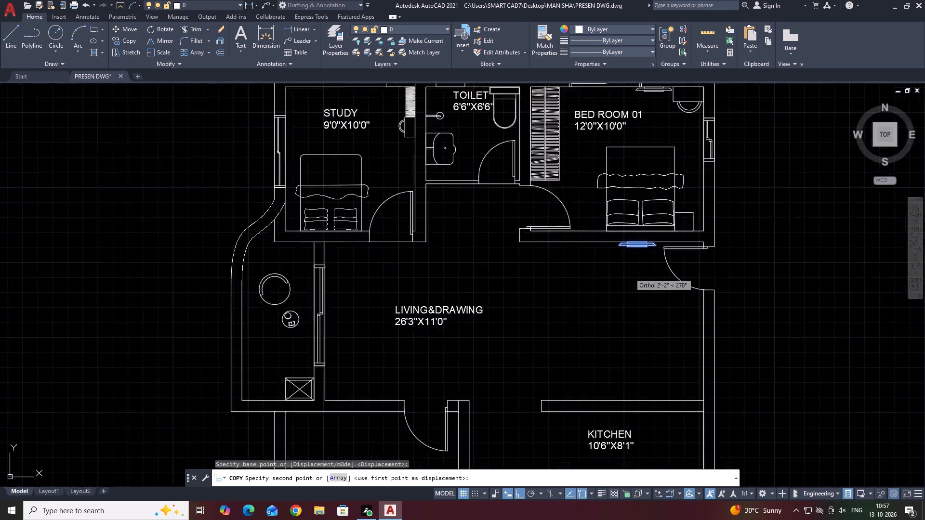
middle_drag(613, 303, 623, 294)
key(F8)
scroll(555, 365, up, 2)
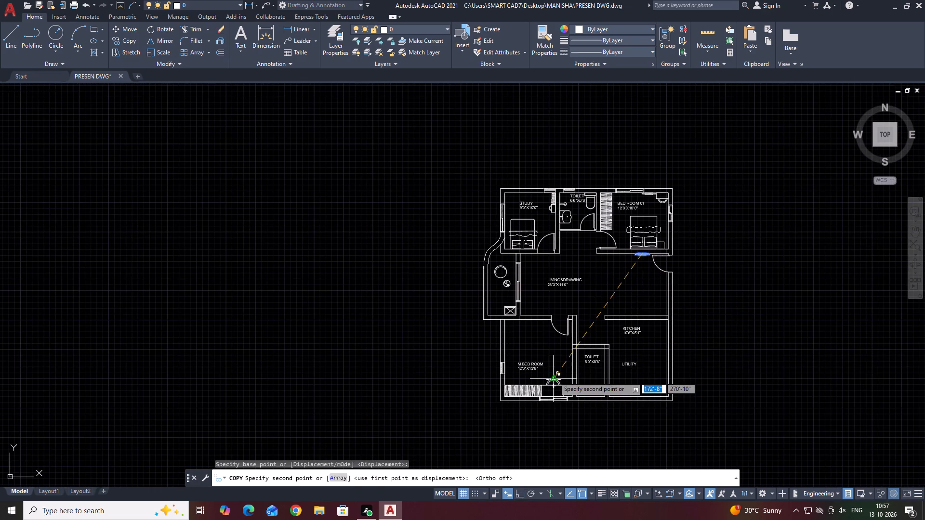
scroll(562, 351, up, 3)
click(550, 281)
key(Escape)
Rotate the copied TV block in the master bedroom to 270 degrees so it stands vertically.
click(583, 273)
click(577, 307)
middle_drag(647, 315, 640, 315)
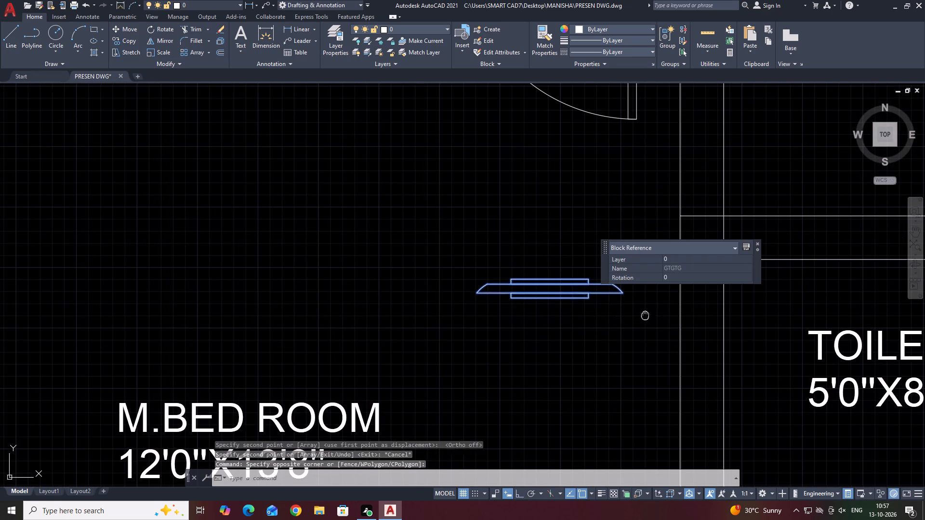
middle_drag(640, 315, 622, 315)
text(RO)
key(space)
click(524, 300)
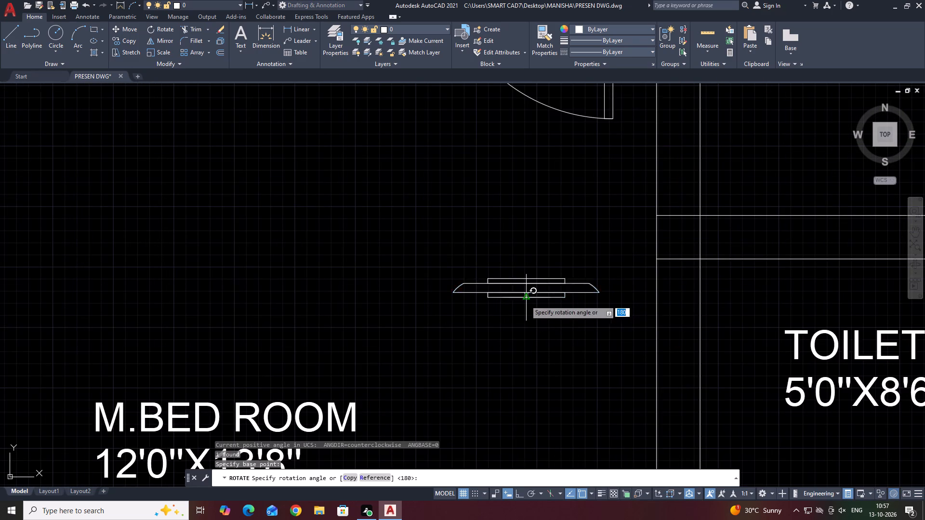
key(F8)
click(516, 401)
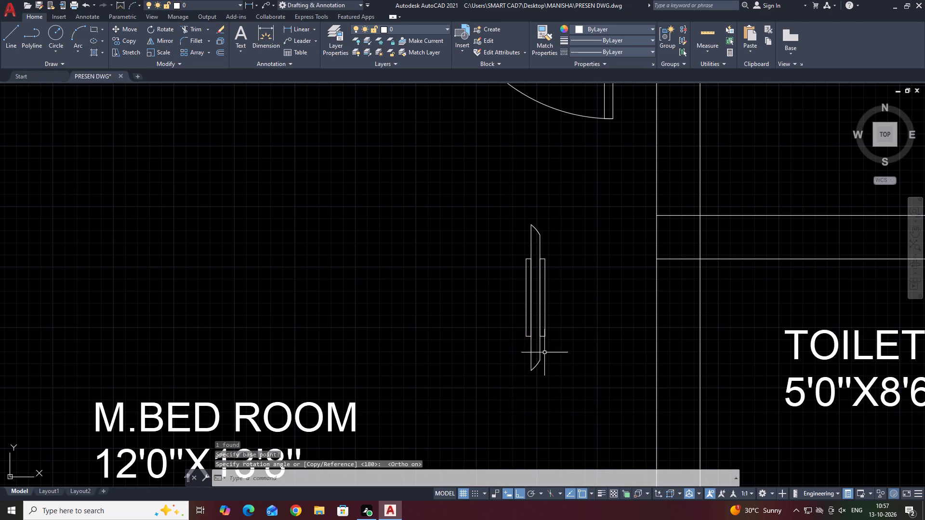
Move the rotated TV block horizontally so its back midpoint sits against the master bedroom's right wall.
middle_drag(549, 331, 585, 328)
scroll(587, 328, down, 2)
click(596, 307)
click(574, 325)
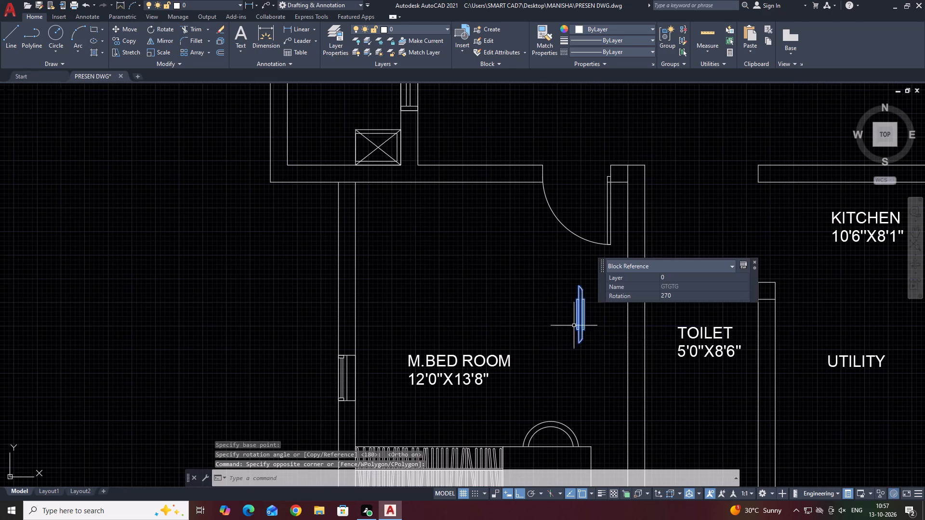
middle_drag(627, 333, 601, 320)
text(M)
key(space)
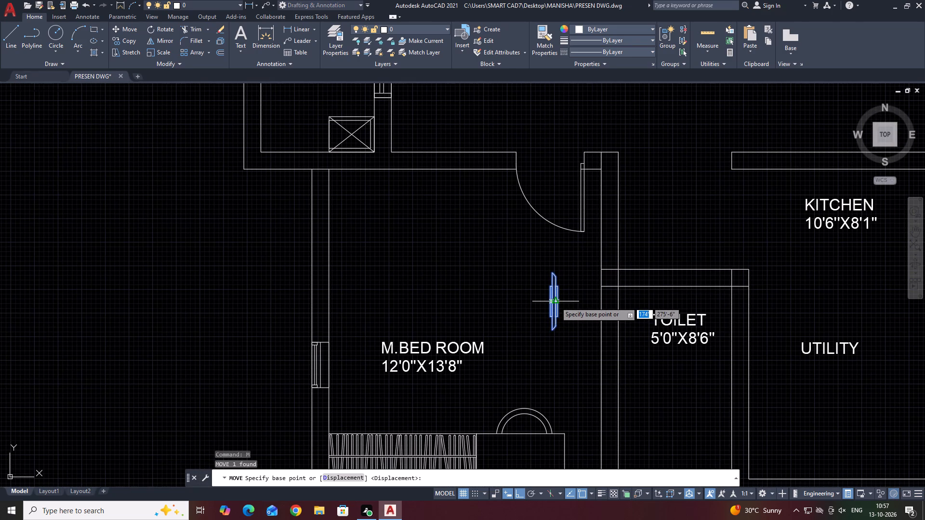
scroll(560, 304, up, 1)
click(556, 302)
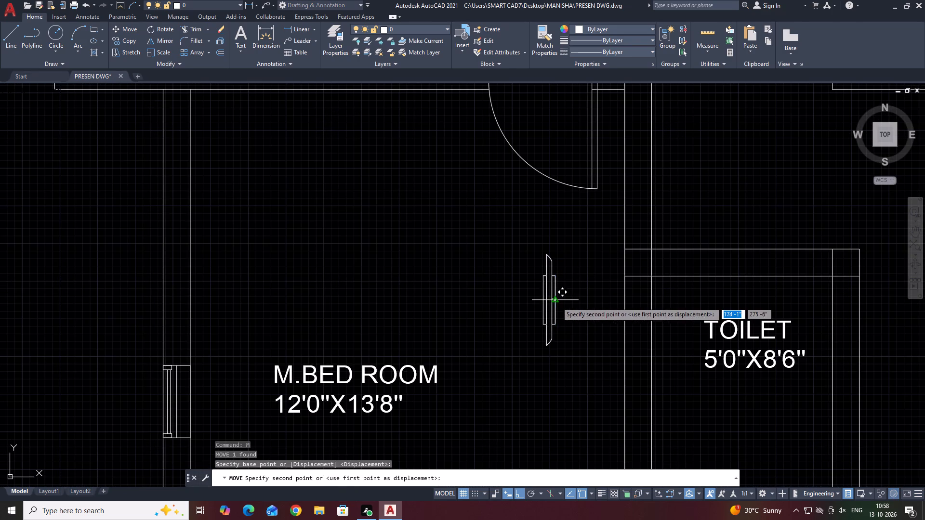
click(623, 302)
Move the master bedroom door right along its wall, closer to the corner with the right wall.
middle_drag(672, 298, 632, 208)
scroll(632, 207, down, 1)
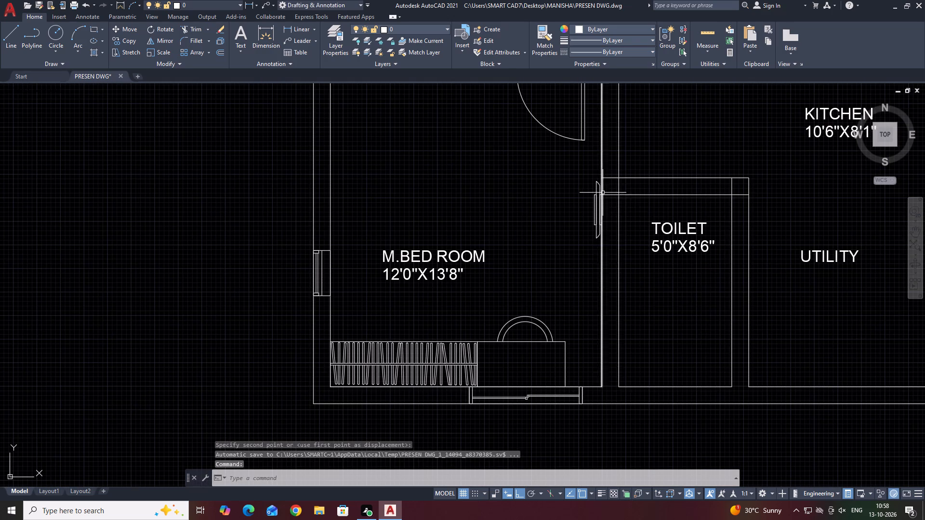
middle_drag(603, 193, 624, 305)
scroll(623, 306, down, 1)
middle_drag(623, 233, 601, 249)
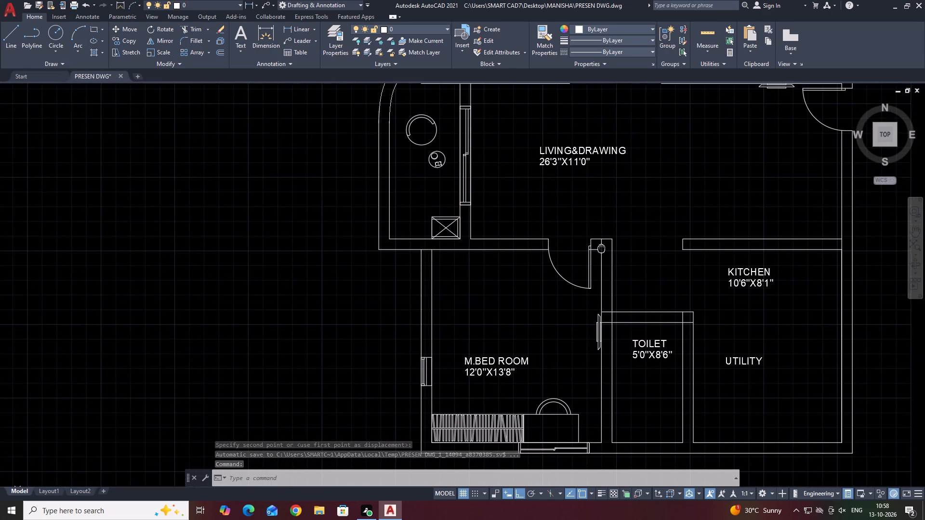
scroll(588, 259, up, 3)
click(596, 240)
click(584, 250)
middle_drag(587, 258, 560, 262)
key(m)
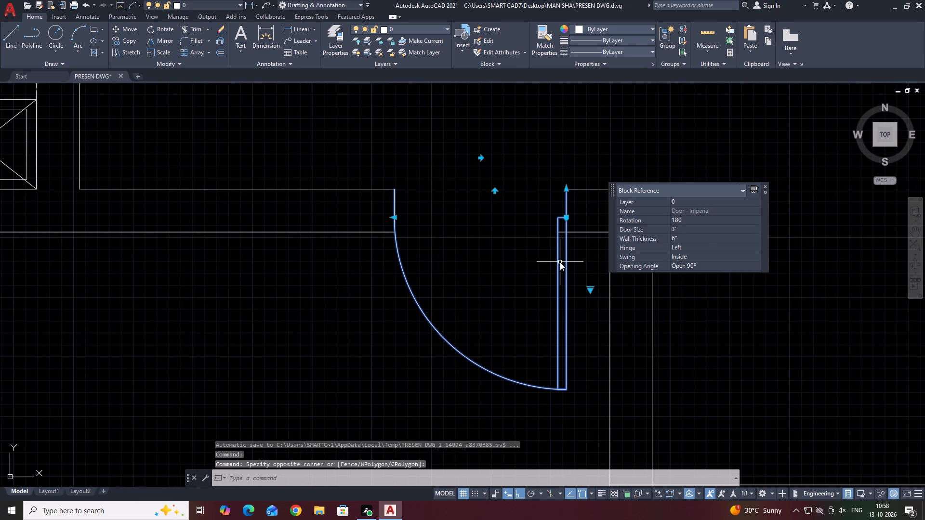
key(space)
scroll(574, 192, up, 2)
click(550, 186)
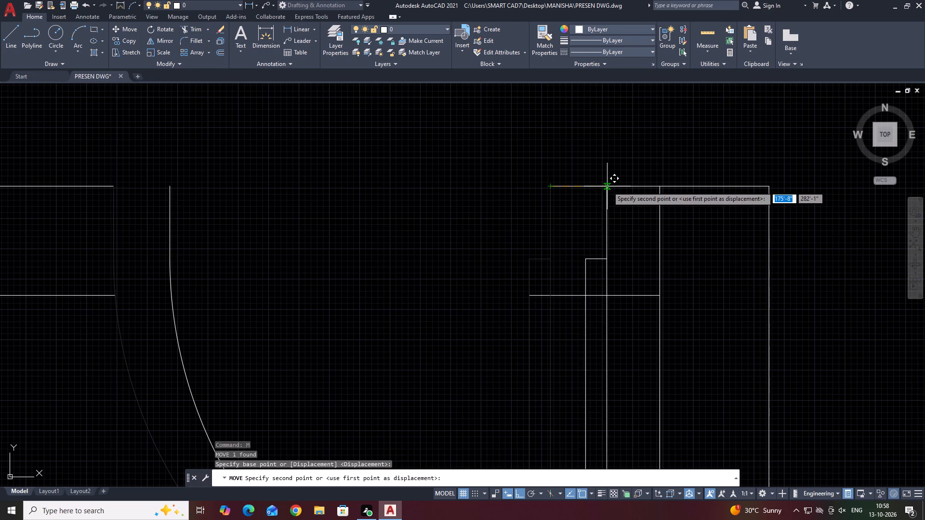
click(608, 186)
Extend the two upper wall lines on the master bedroom door's left side to the moved door.
scroll(565, 208, down, 2)
middle_drag(520, 251, 573, 242)
text(EX)
key(space)
click(433, 180)
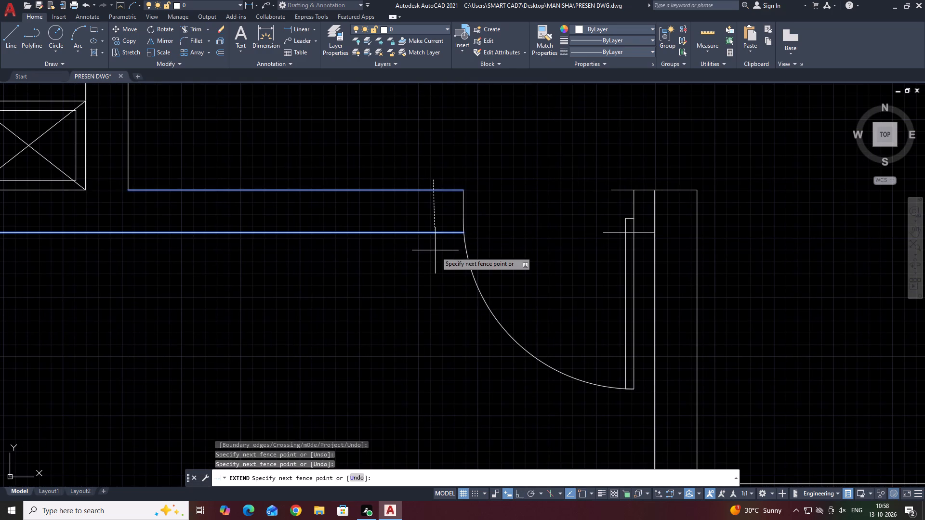
click(441, 260)
key(Escape)
Trim the wall line stubs at the master bedroom door's hinge side and the vertical line crossing the wall corner.
text(TT)
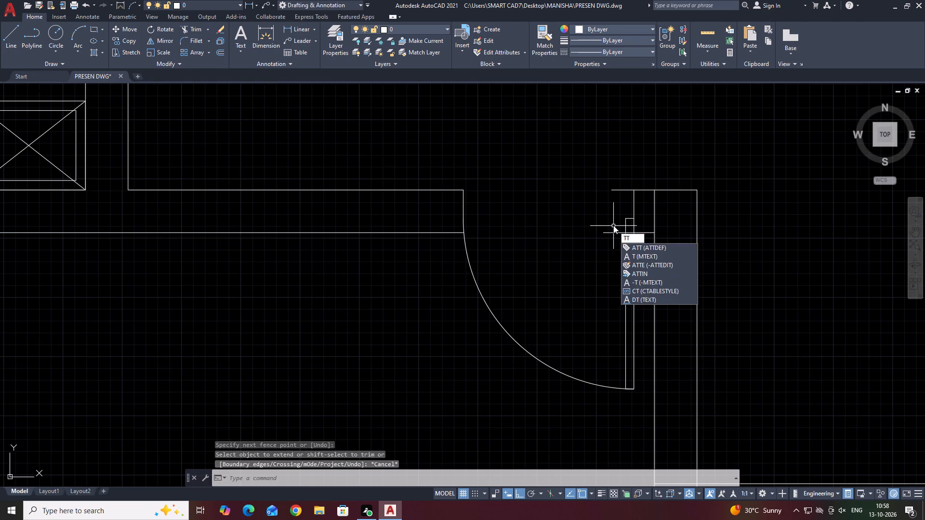
key(Escape)
key(t)
text(R)
key(space)
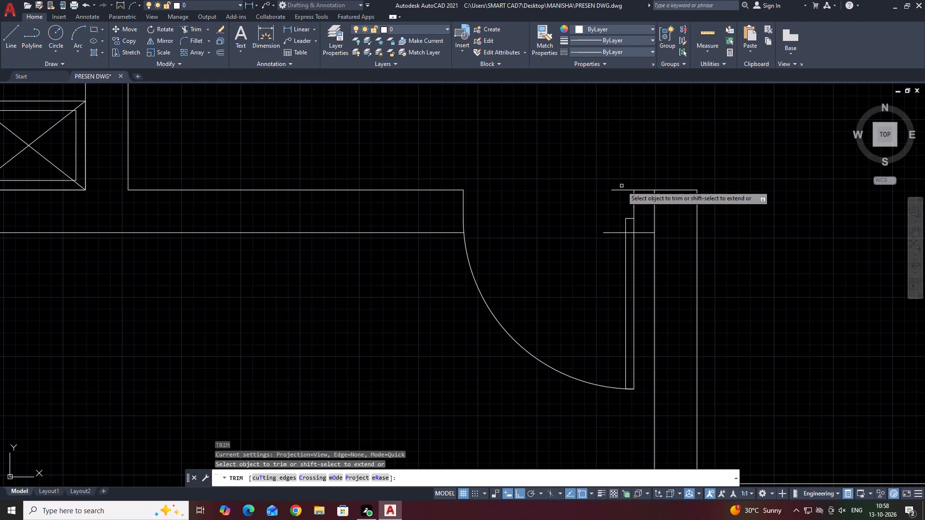
click(622, 182)
click(609, 252)
click(628, 232)
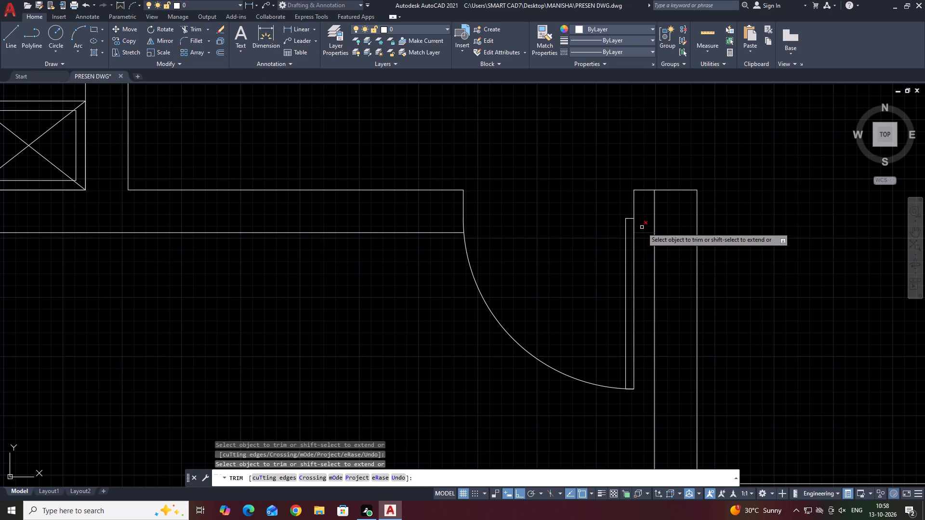
click(652, 214)
click(657, 214)
key(Escape)
Inspect the master bedroom door's block properties, including its door size, and clear the selection.
scroll(630, 209, down, 4)
middle_drag(666, 221, 615, 168)
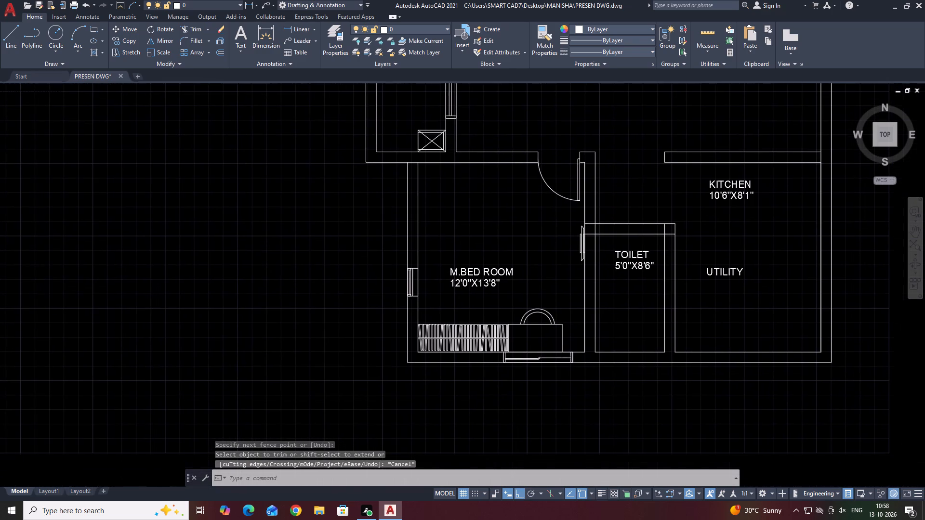
drag(560, 193, 551, 200)
click(534, 213)
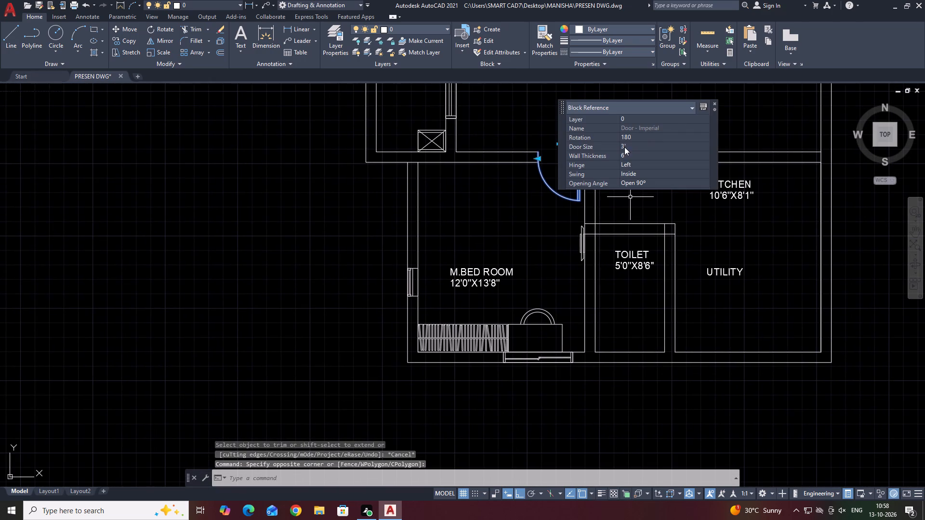
middle_drag(545, 195, 467, 243)
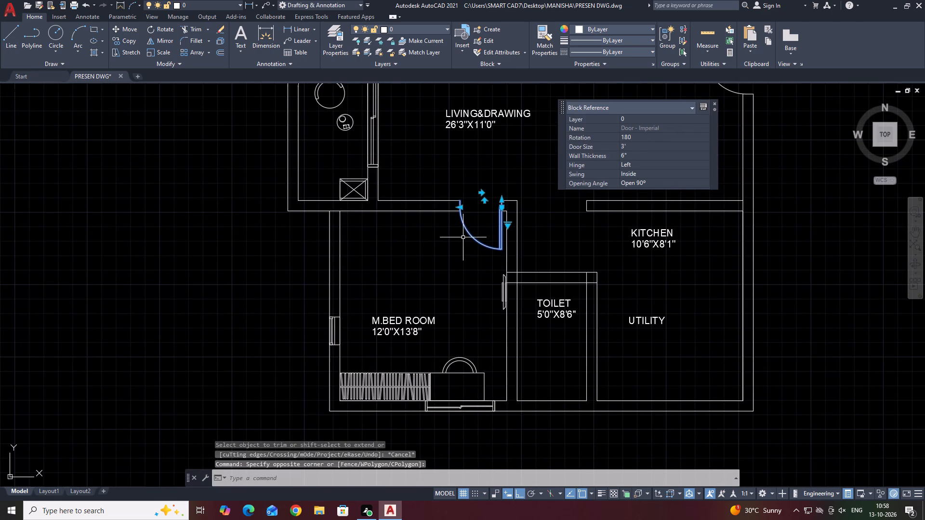
right_click(529, 170)
click(577, 372)
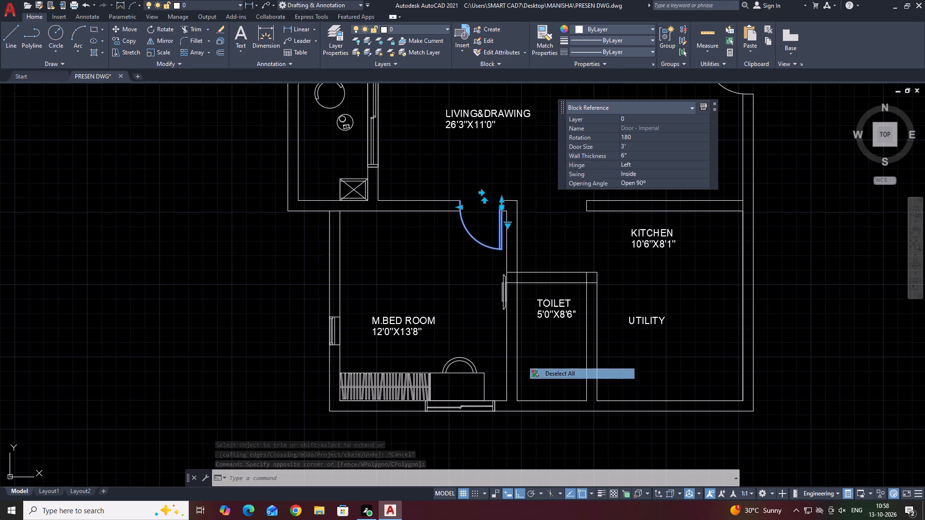
Copy the entrance door from the living room's right wall to the wall between the master bedroom and toilet.
middle_drag(721, 301, 624, 248)
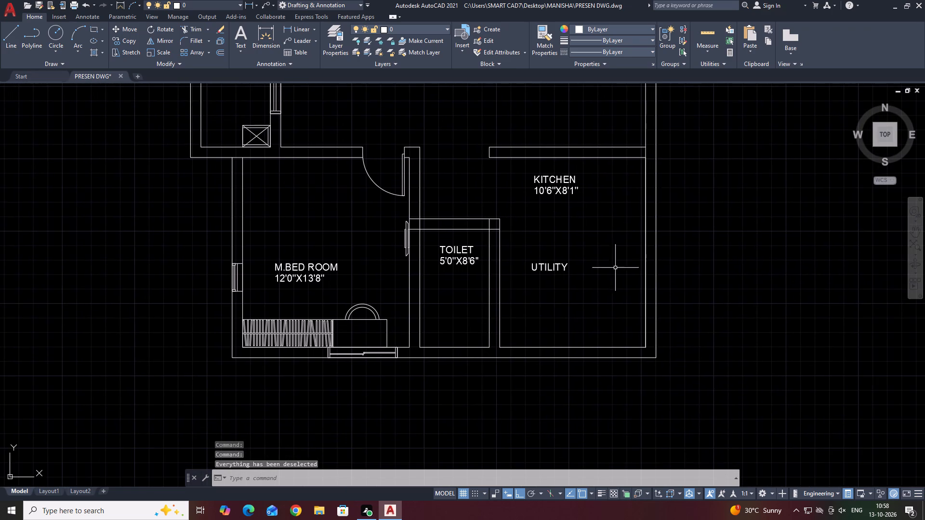
middle_drag(541, 254, 547, 317)
scroll(545, 285, down, 3)
scroll(523, 251, up, 2)
scroll(622, 275, up, 1)
click(622, 279)
click(628, 257)
click(628, 268)
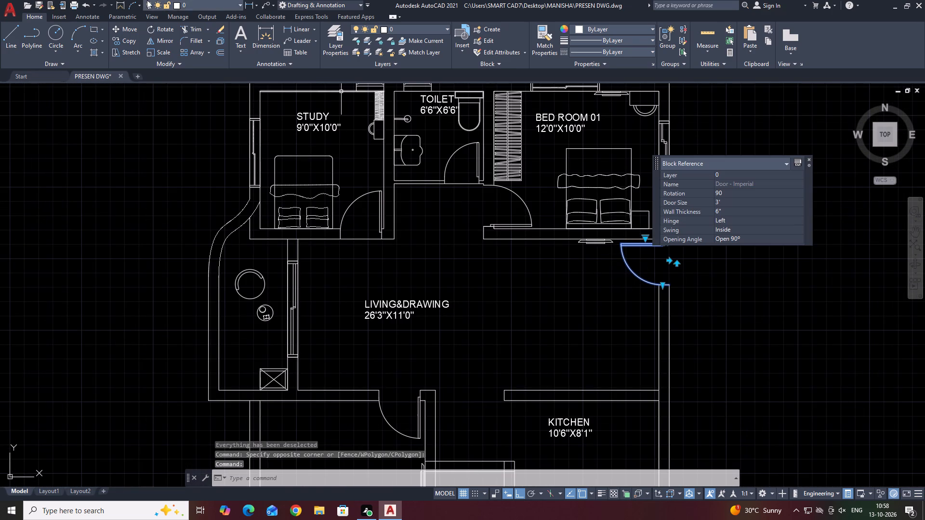
click(126, 41)
click(733, 241)
scroll(721, 246, down, 5)
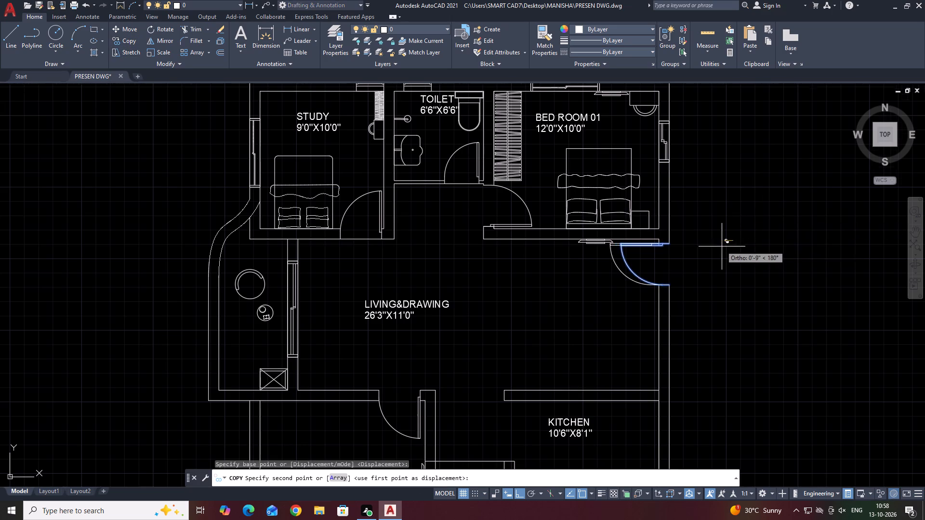
key(F8)
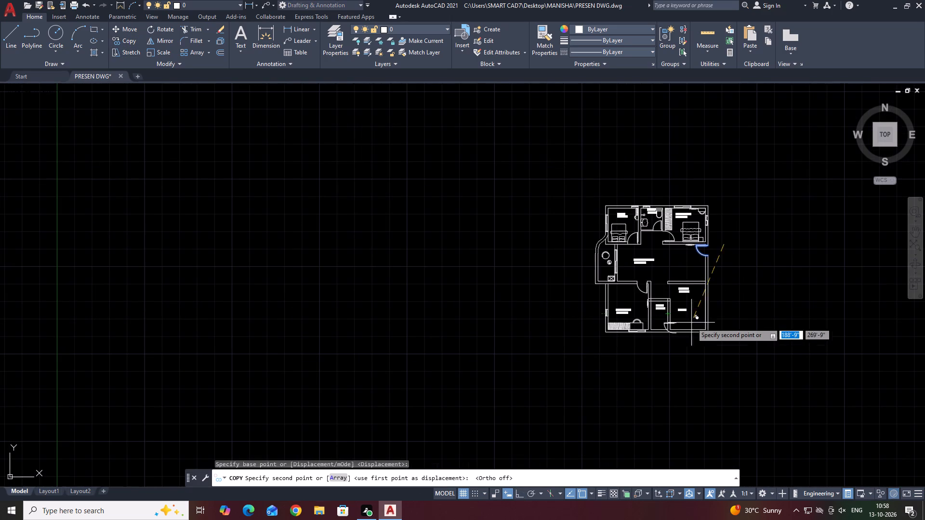
scroll(691, 323, up, 3)
click(603, 287)
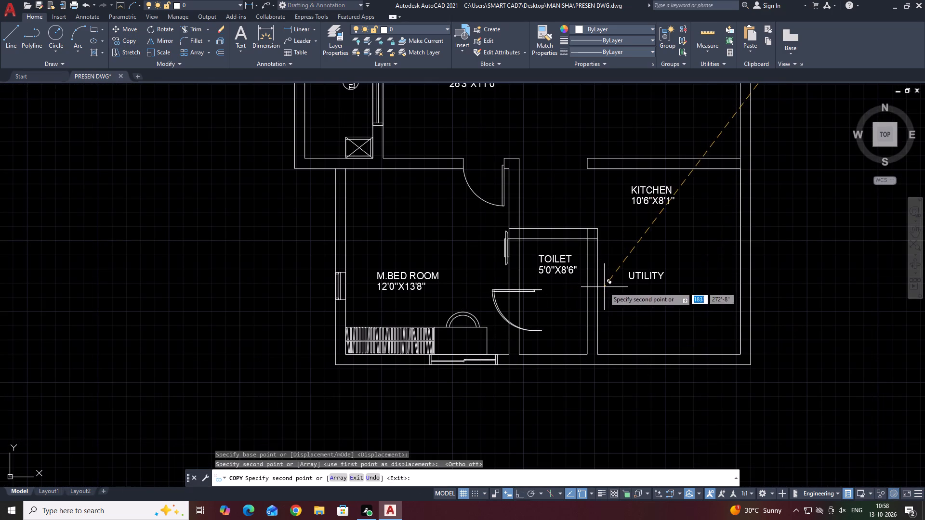
Mirror the copied 3' door about a vertical line through its open end into the 5'0"X8'6" toilet, erasing the source.
key(Escape)
click(538, 290)
middle_drag(630, 313, 623, 311)
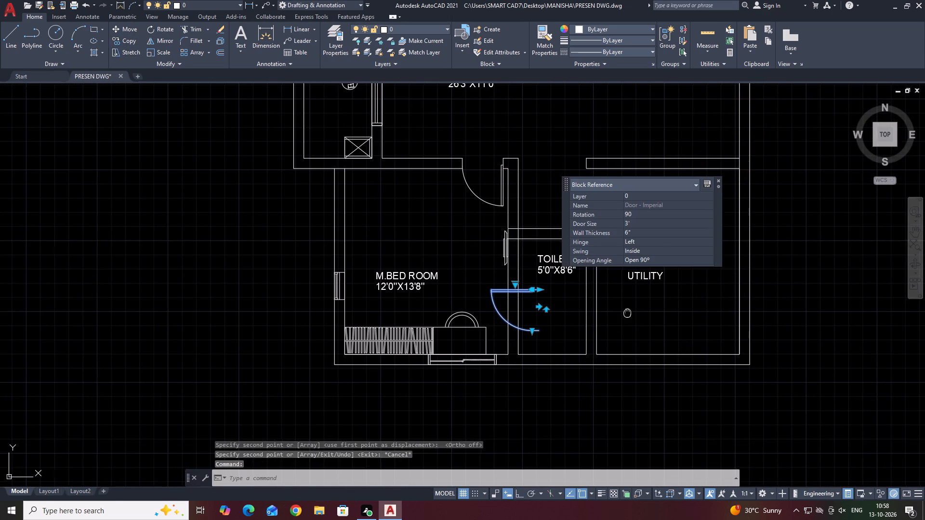
middle_drag(623, 311, 595, 304)
key(i)
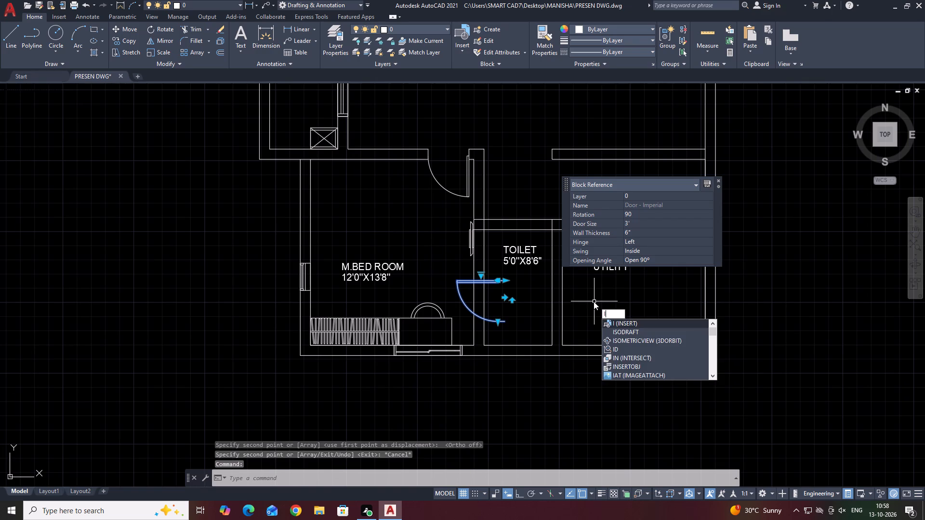
key(BackSpace)
key(m)
text(I)
key(space)
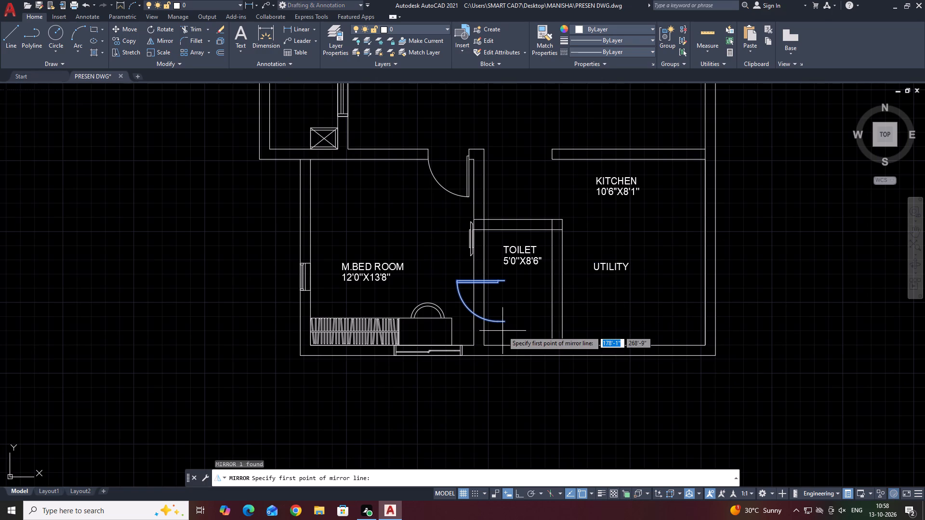
click(506, 325)
click(505, 282)
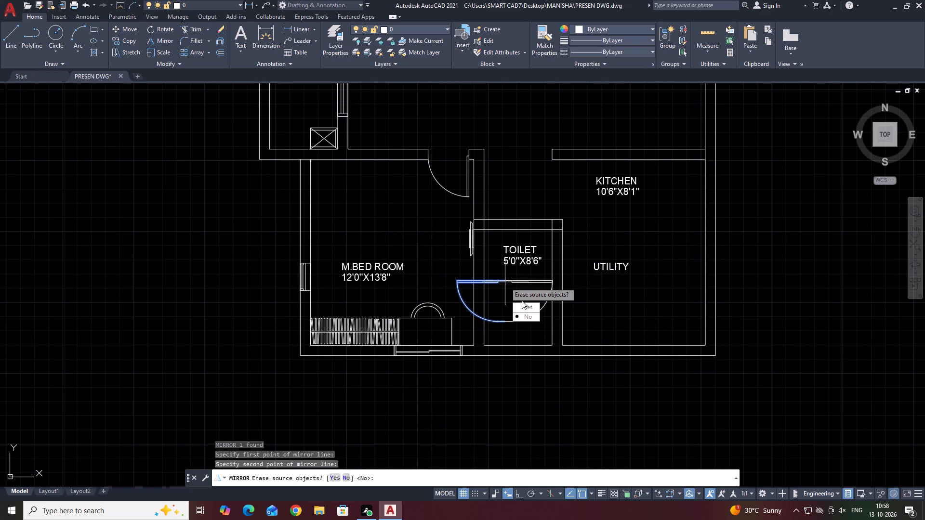
drag(525, 304, 505, 282)
Set the mirrored toilet door's door size to 2'-6".
middle_drag(460, 293, 519, 274)
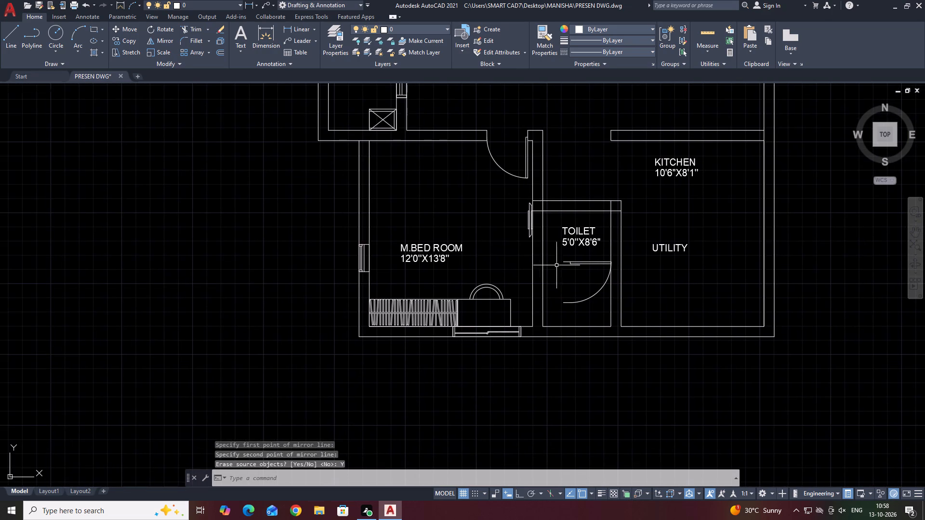
click(576, 264)
double_click(678, 197)
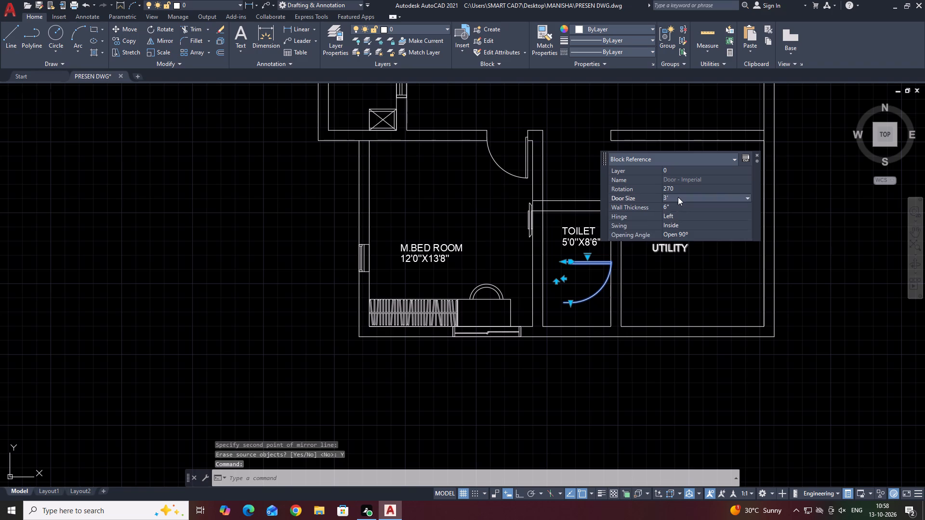
click(678, 224)
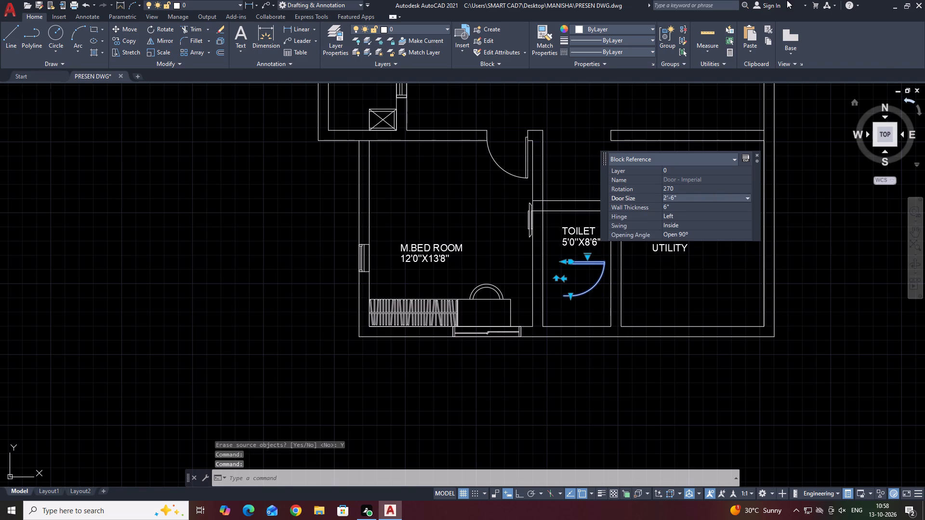
Move the toilet door into the wall between the master bedroom and the toilet, aligned with the bedroom-side wall line.
click(127, 26)
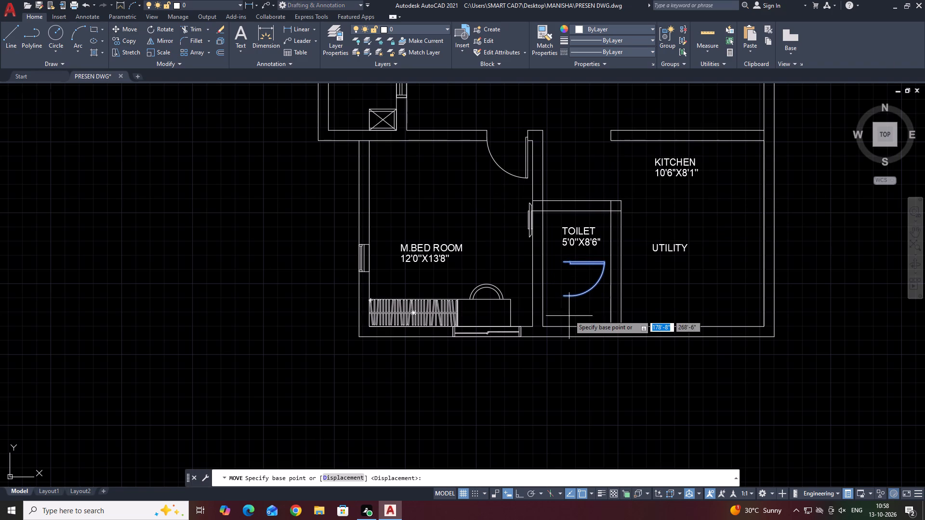
click(561, 297)
click(535, 299)
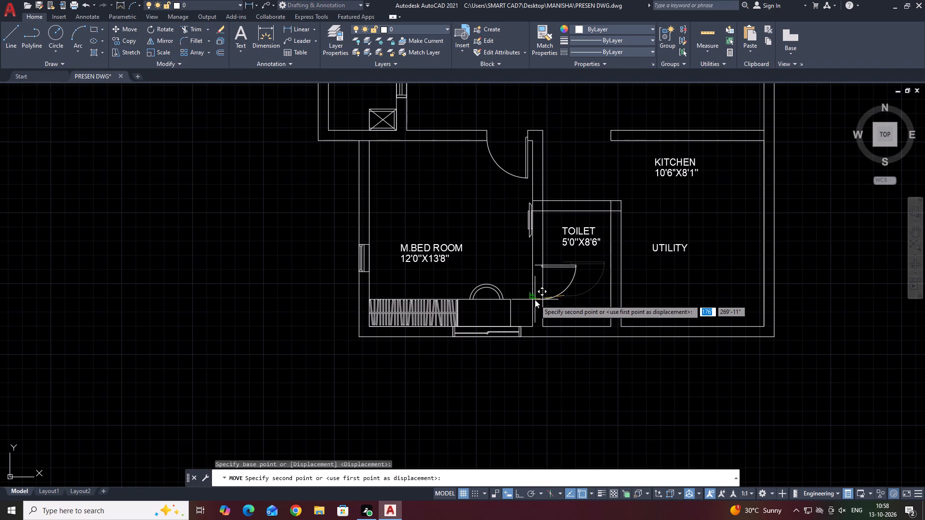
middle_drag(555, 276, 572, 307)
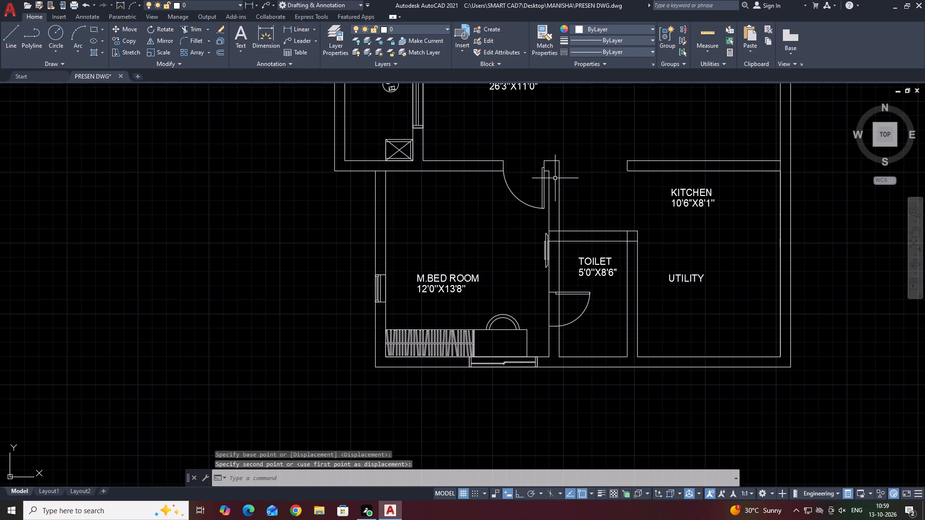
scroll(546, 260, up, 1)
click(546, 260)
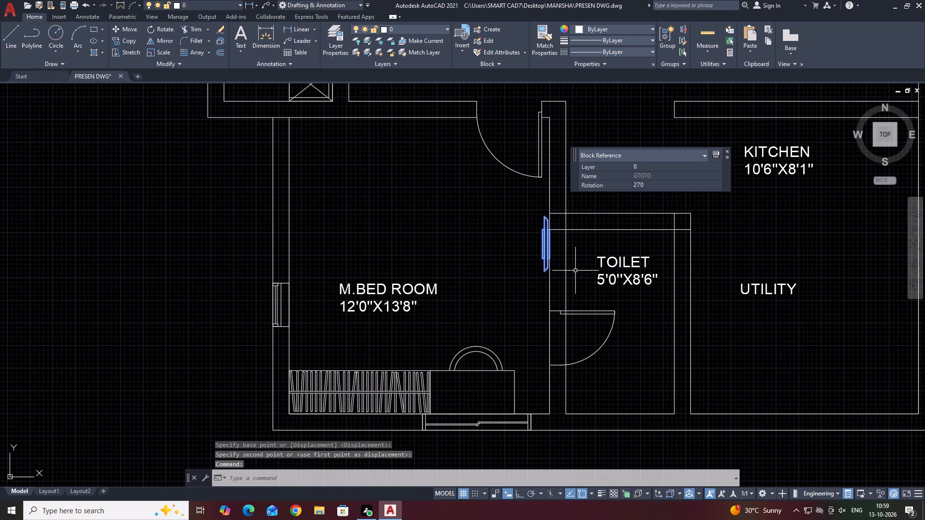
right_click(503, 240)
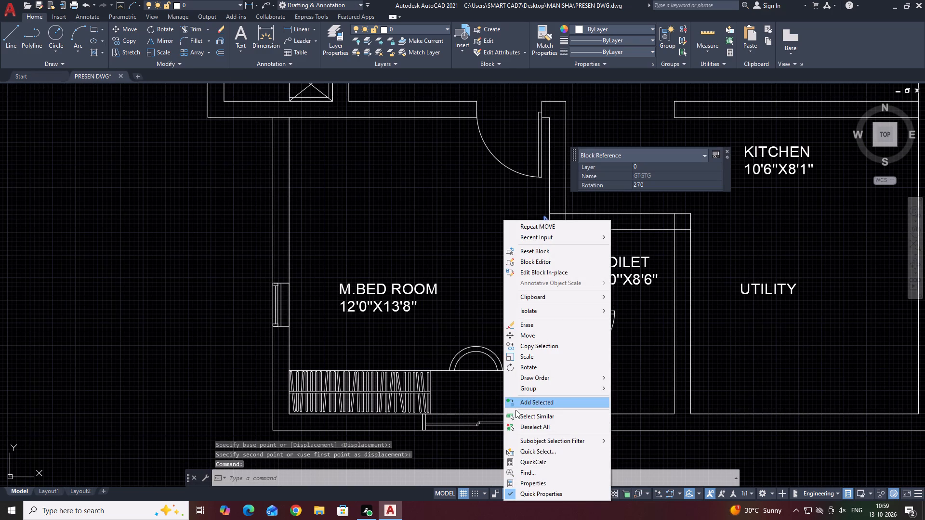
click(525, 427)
Trim both wall lines across the master toilet's door opening and the short stub inside the door leaf.
middle_drag(594, 351, 531, 354)
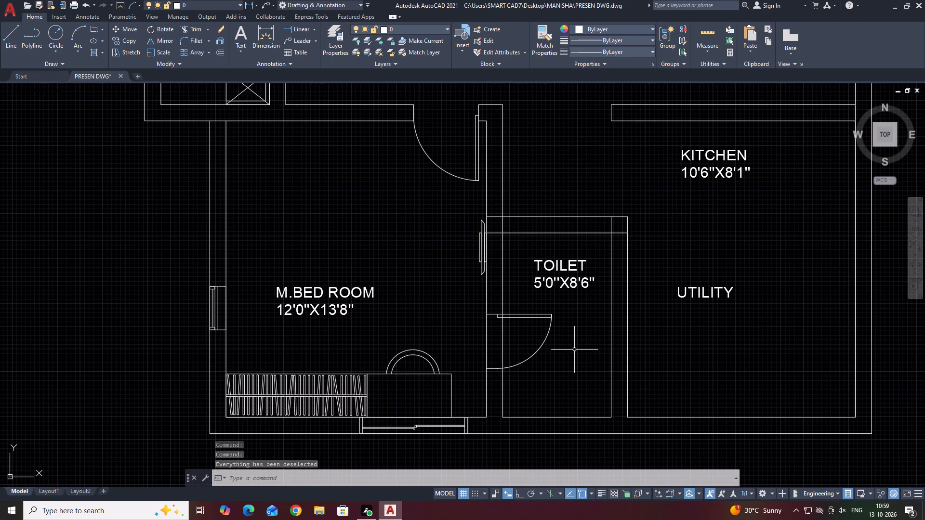
middle_drag(611, 366, 543, 343)
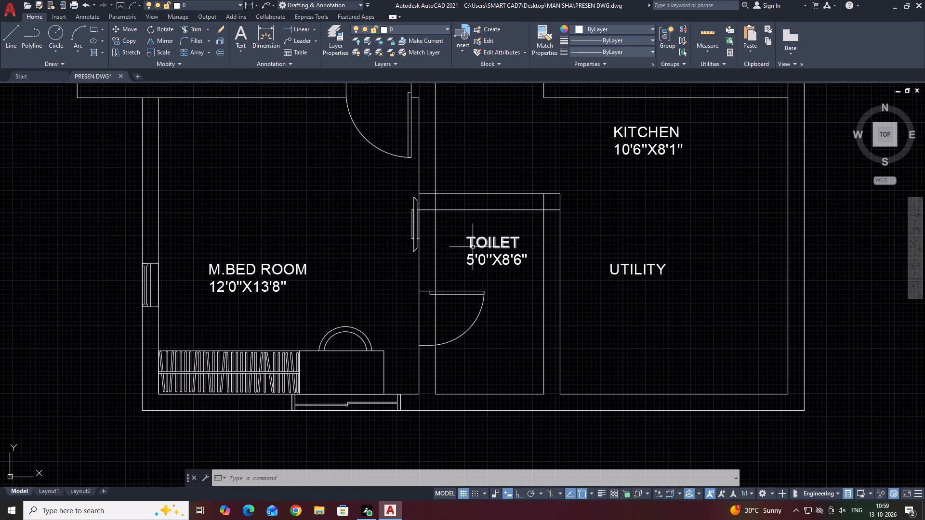
middle_drag(631, 260, 574, 235)
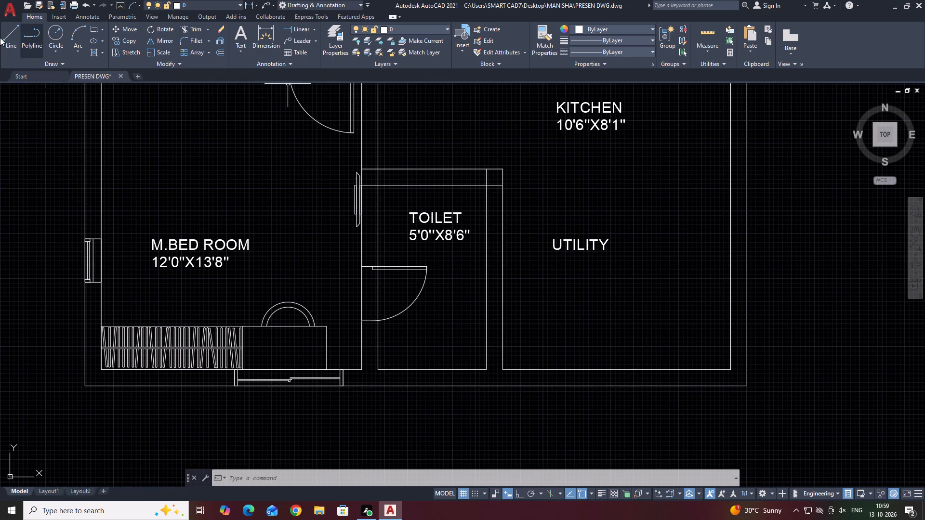
click(194, 28)
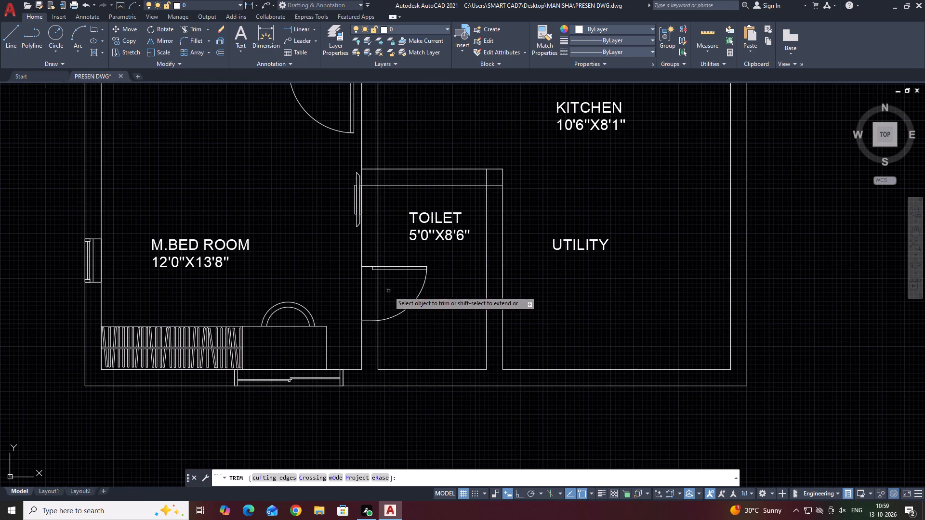
click(388, 290)
click(336, 293)
scroll(384, 272, up, 3)
click(350, 257)
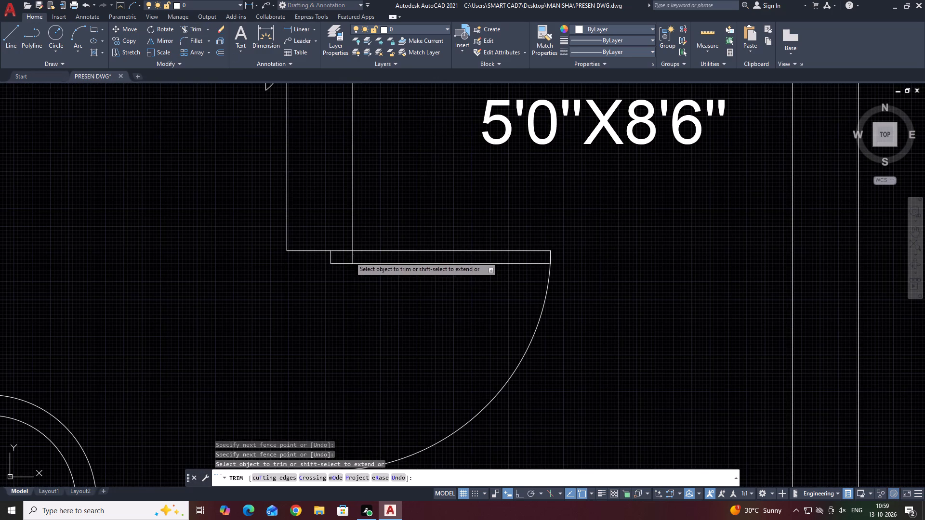
click(362, 256)
scroll(368, 281, down, 3)
middle_drag(453, 330, 448, 312)
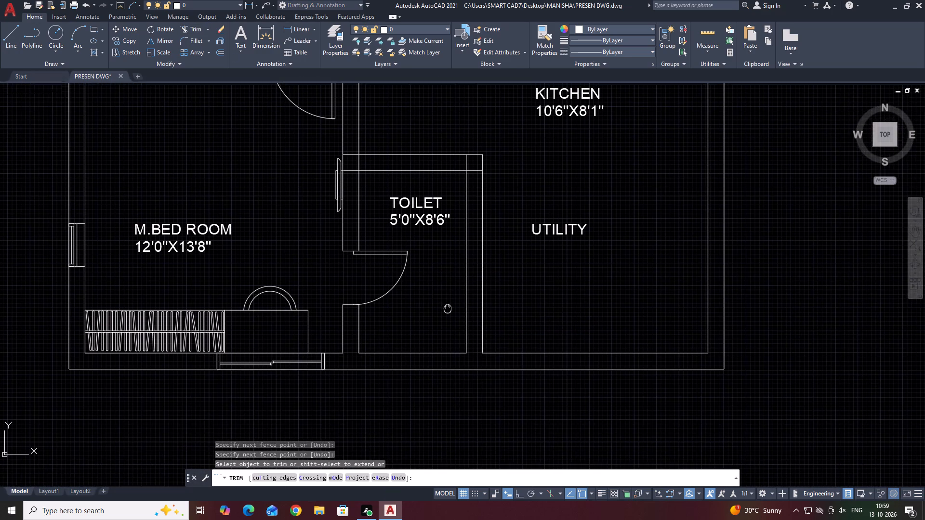
middle_drag(448, 312, 434, 360)
right_click(417, 318)
click(434, 334)
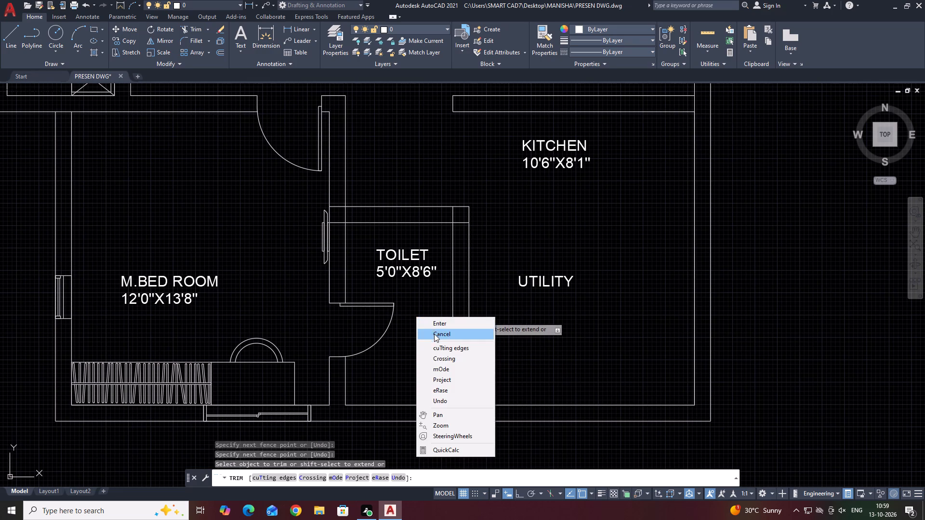
Copy the window from the 6'6"X6'6" toilet's outer wall to the bottom outer wall of the 5'0"X8'6" toilet.
middle_drag(360, 250, 443, 299)
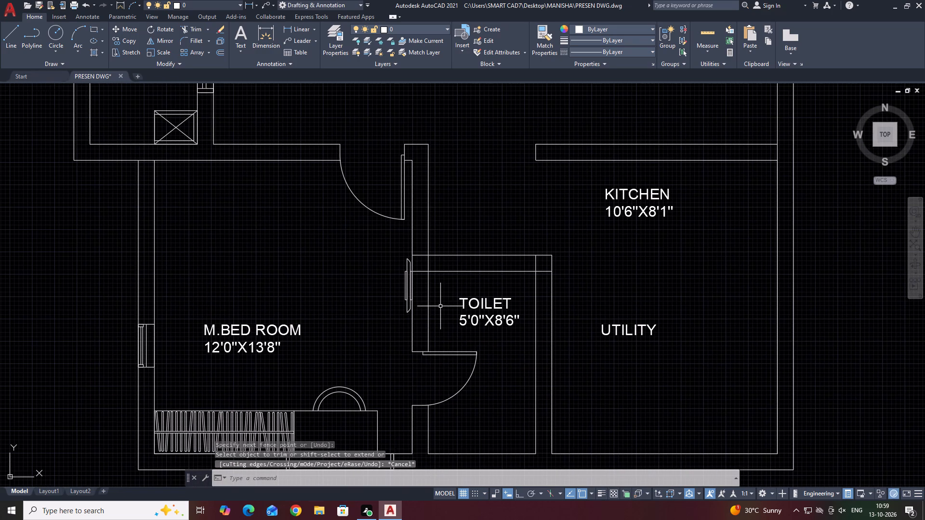
scroll(524, 363, down, 2)
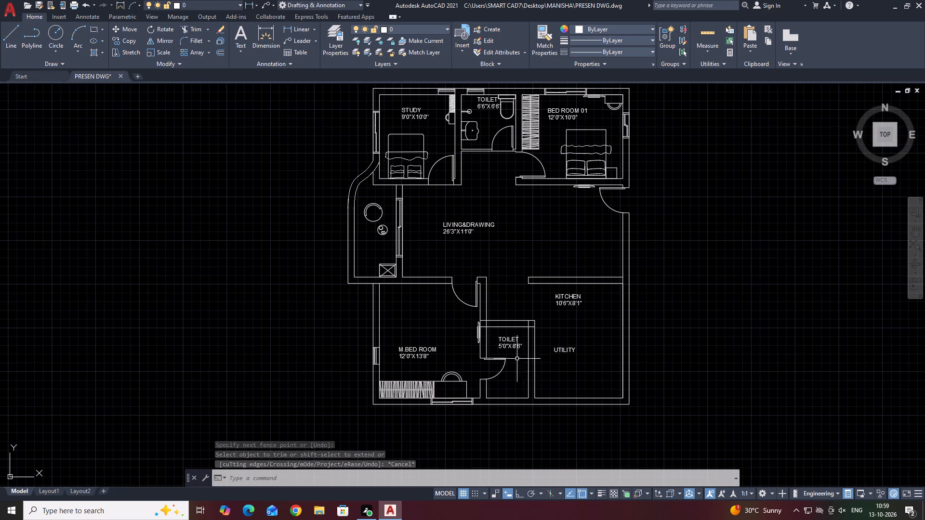
middle_drag(489, 269, 492, 366)
scroll(470, 182, up, 5)
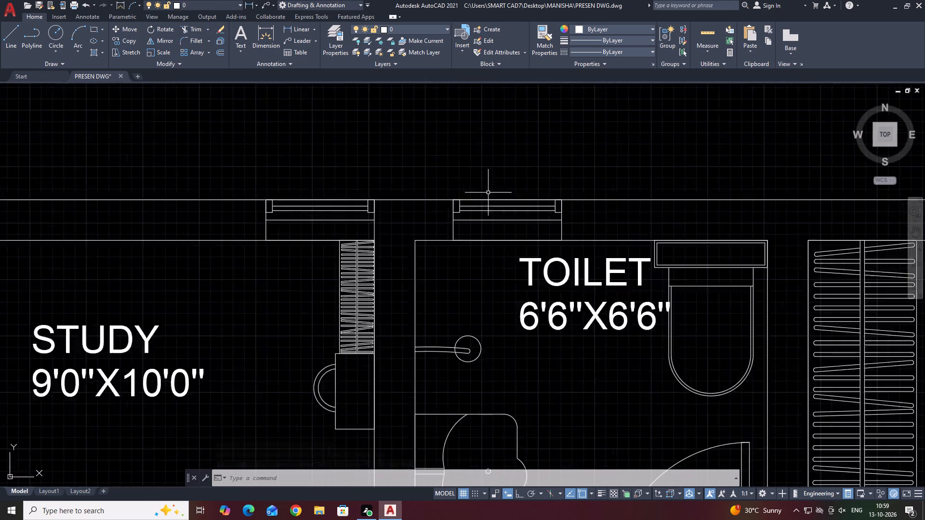
click(636, 222)
click(569, 245)
click(126, 40)
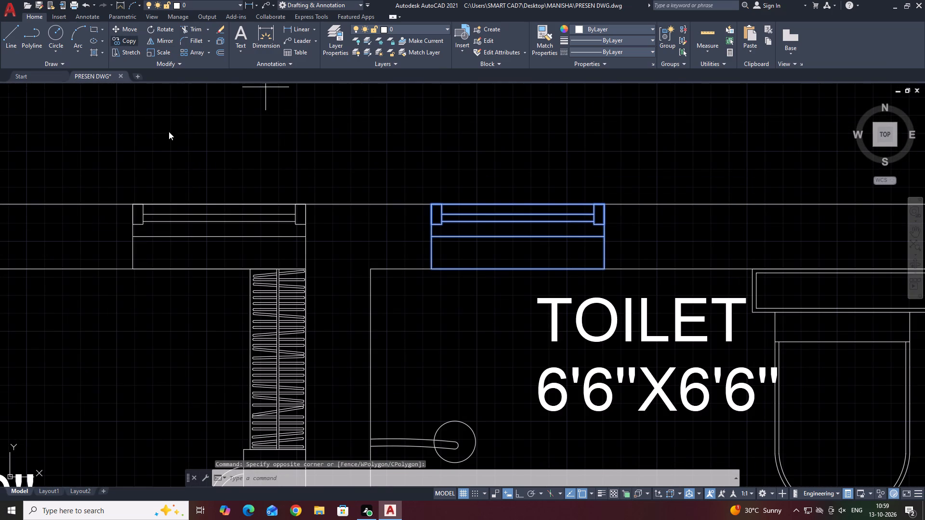
click(515, 269)
scroll(509, 252, down, 2)
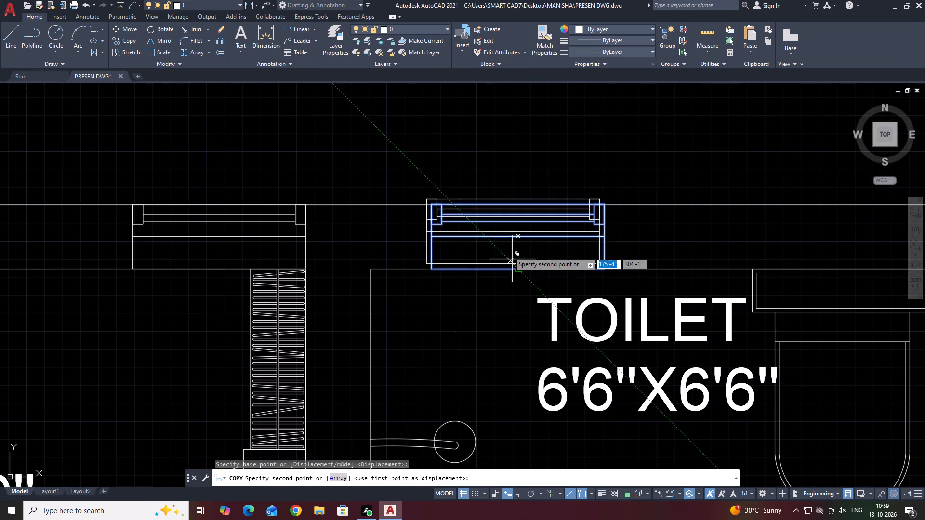
scroll(509, 252, down, 7)
scroll(535, 311, down, 1)
scroll(538, 368, down, 4)
scroll(533, 395, up, 4)
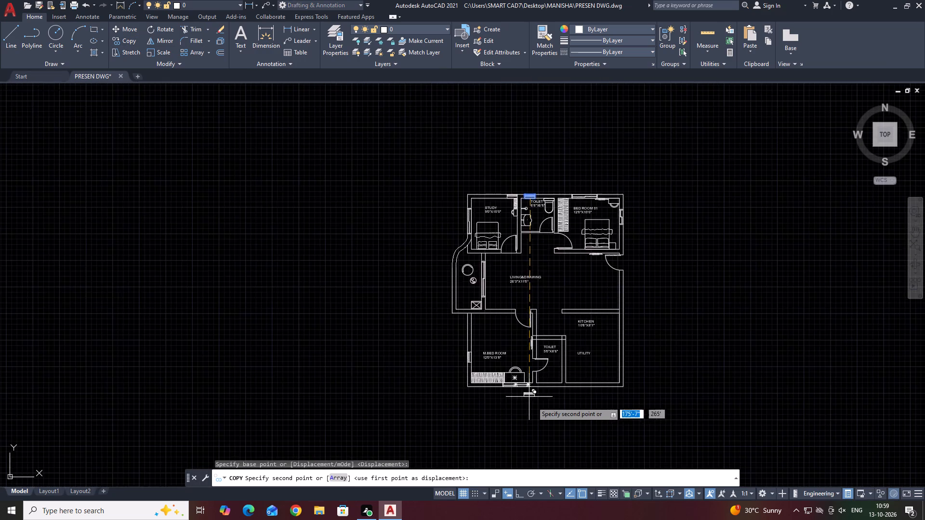
scroll(555, 388, up, 6)
click(555, 391)
right_click(530, 312)
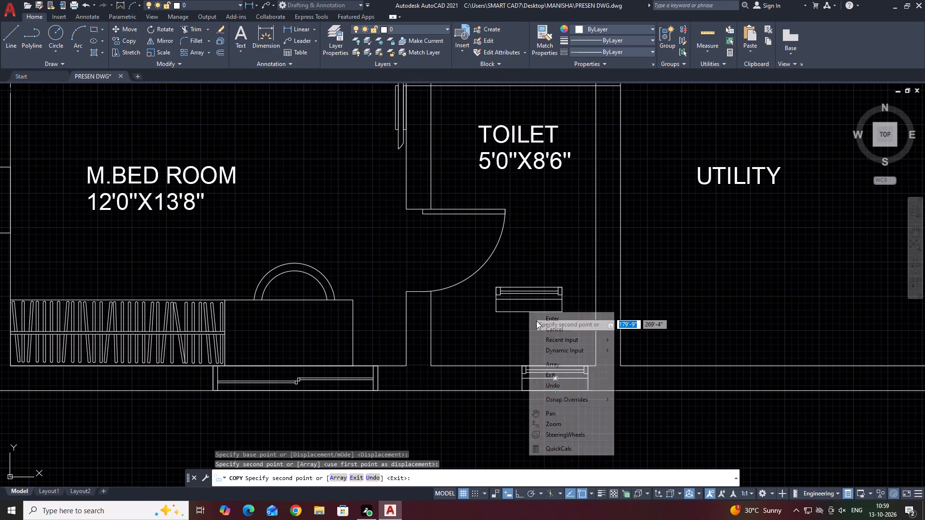
click(548, 331)
Rotate the copied toilet window half a turn about its centre so its frame faces the outside of the building.
click(591, 378)
click(585, 379)
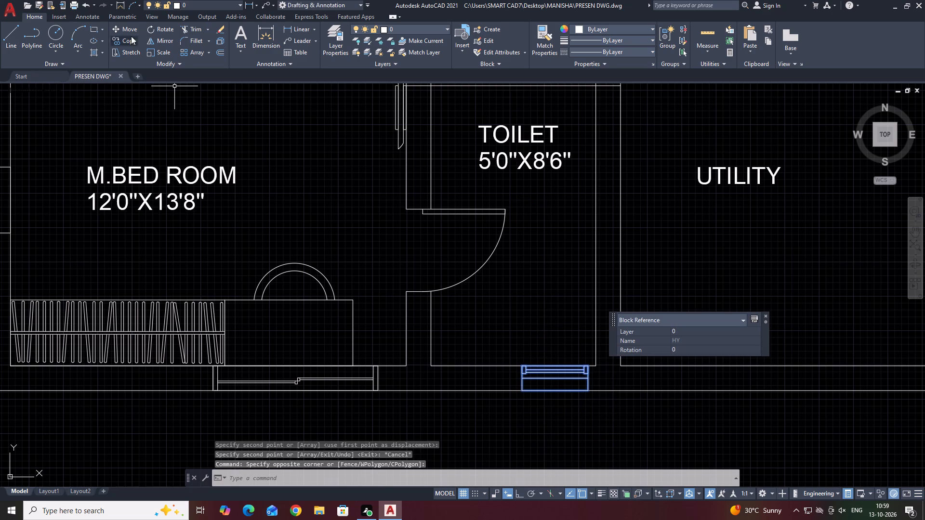
click(165, 31)
click(556, 379)
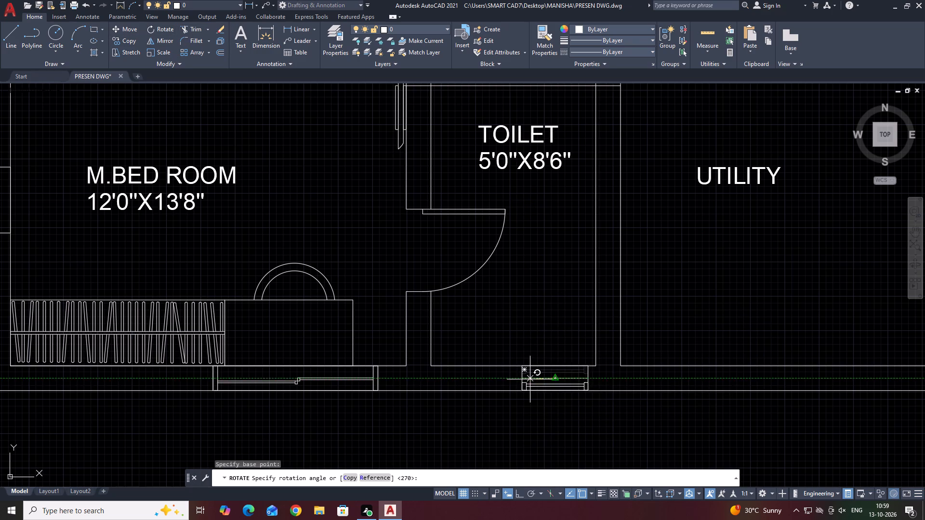
click(520, 381)
Copy the WC from the 6'6"X6'6" toilet into the lower part of the 5'0"X8'6" toilet.
middle_drag(606, 363, 502, 327)
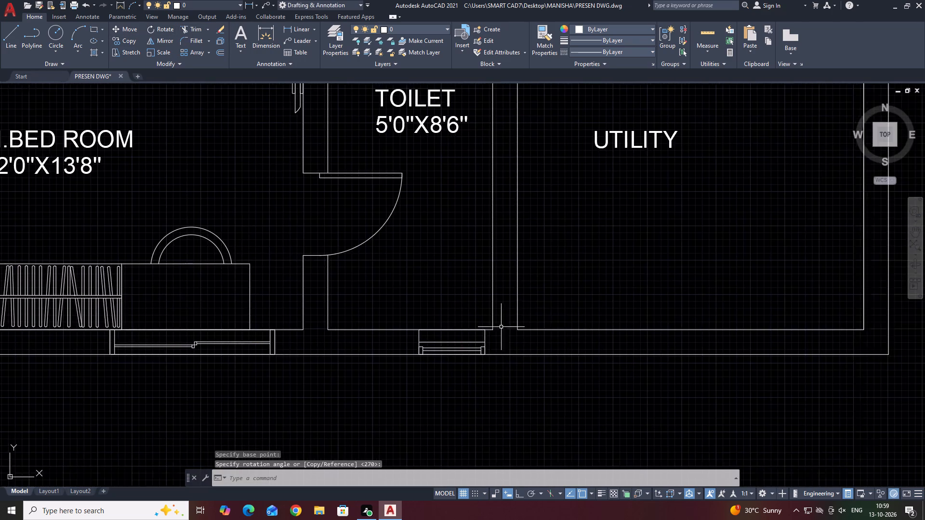
middle_drag(555, 343, 506, 323)
middle_drag(346, 289, 480, 337)
scroll(476, 335, down, 2)
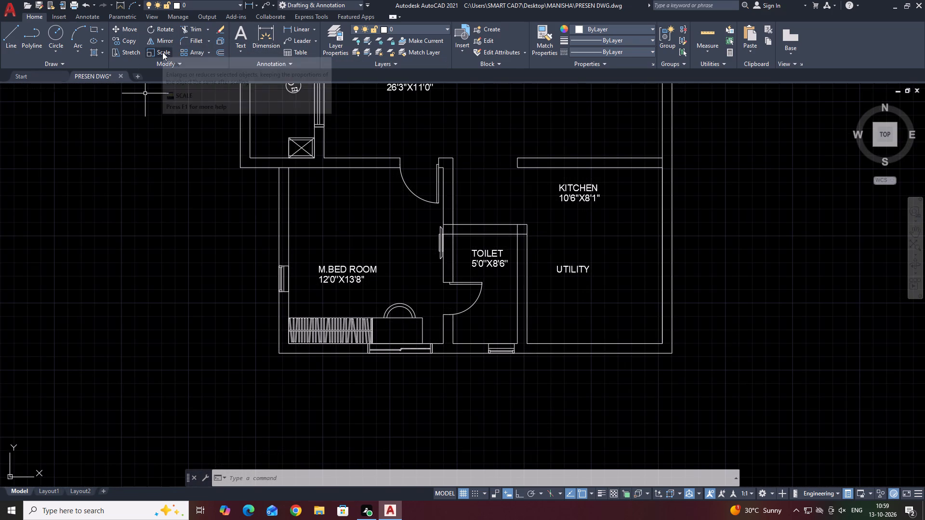
scroll(554, 248, down, 2)
scroll(519, 107, up, 2)
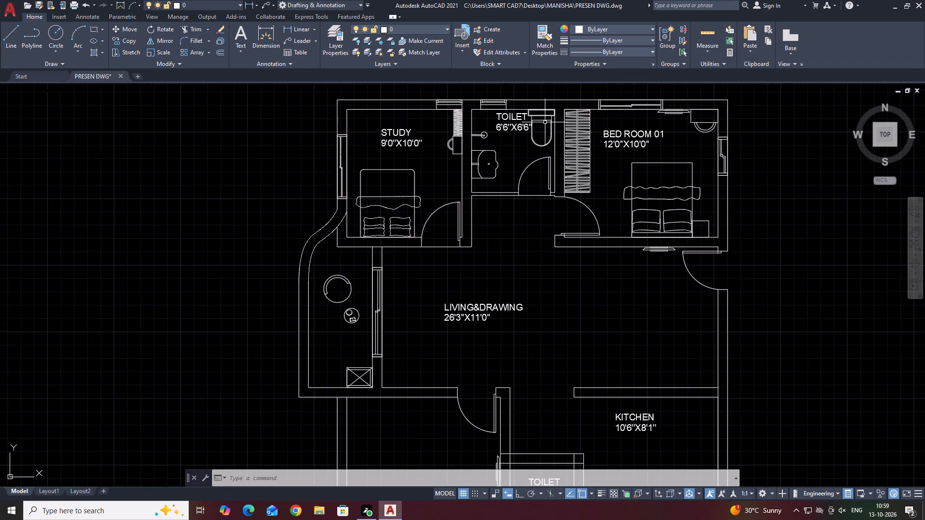
scroll(545, 122, up, 1)
click(538, 159)
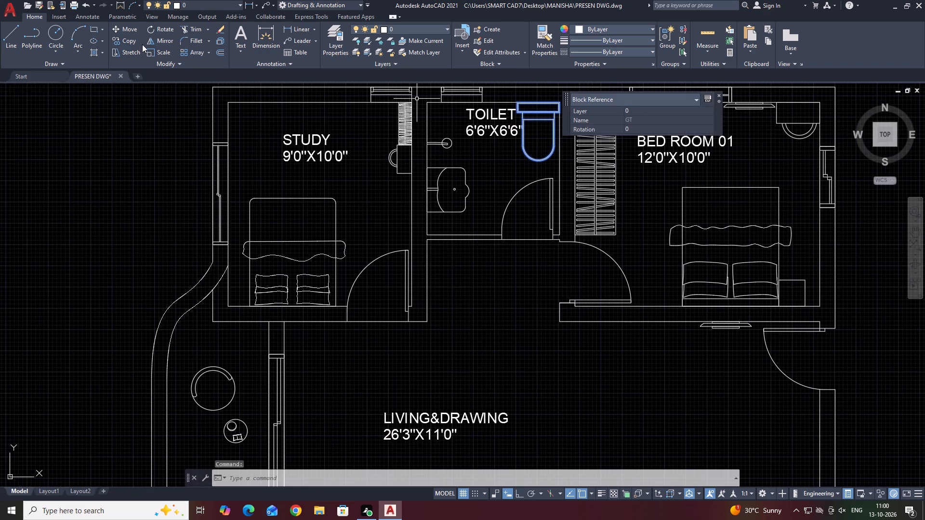
click(133, 39)
drag(540, 127, 541, 137)
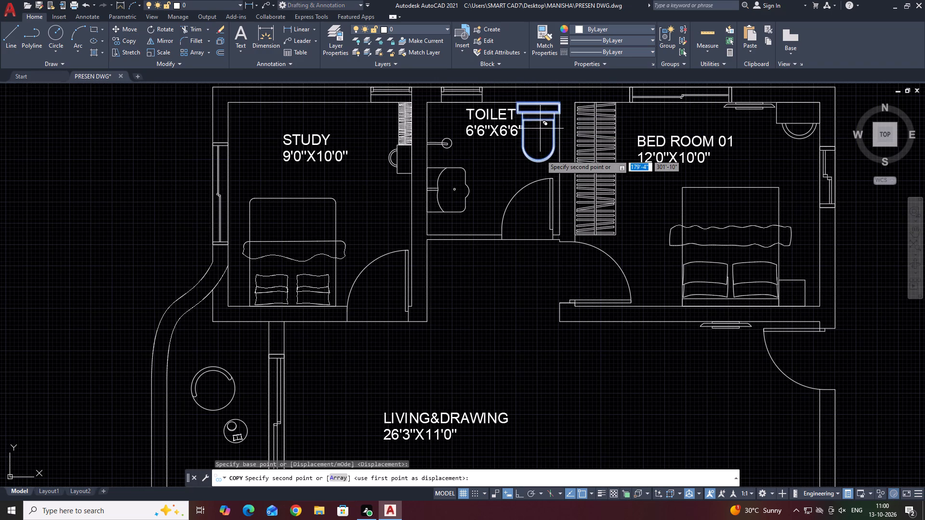
scroll(480, 233, down, 3)
middle_drag(525, 357, 474, 167)
scroll(457, 272, up, 5)
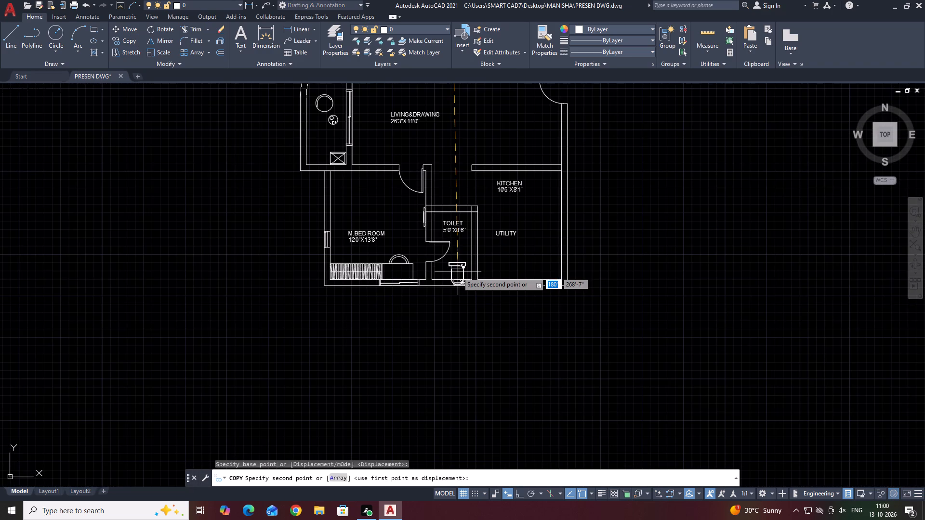
click(461, 218)
right_click(462, 226)
click(481, 243)
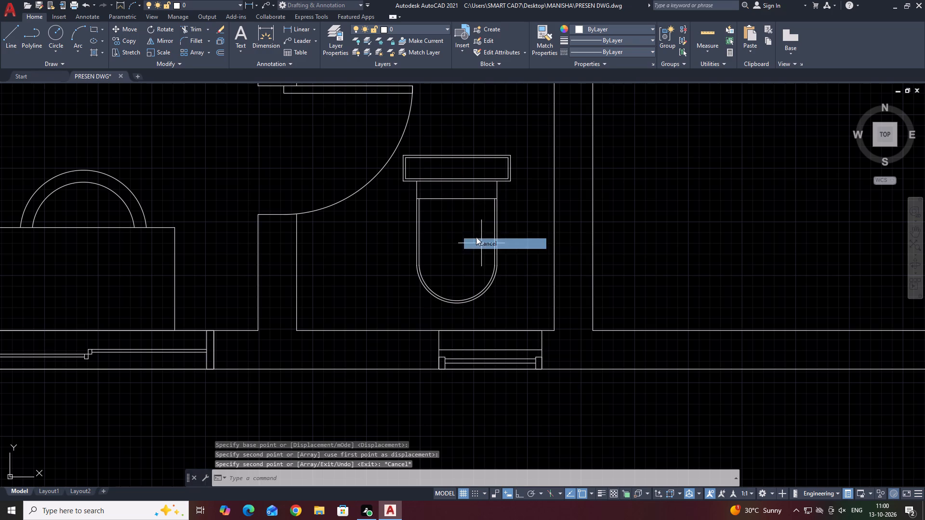
Rotate the copied WC 180 degrees so its cistern faces the bottom outer wall.
click(476, 202)
click(469, 193)
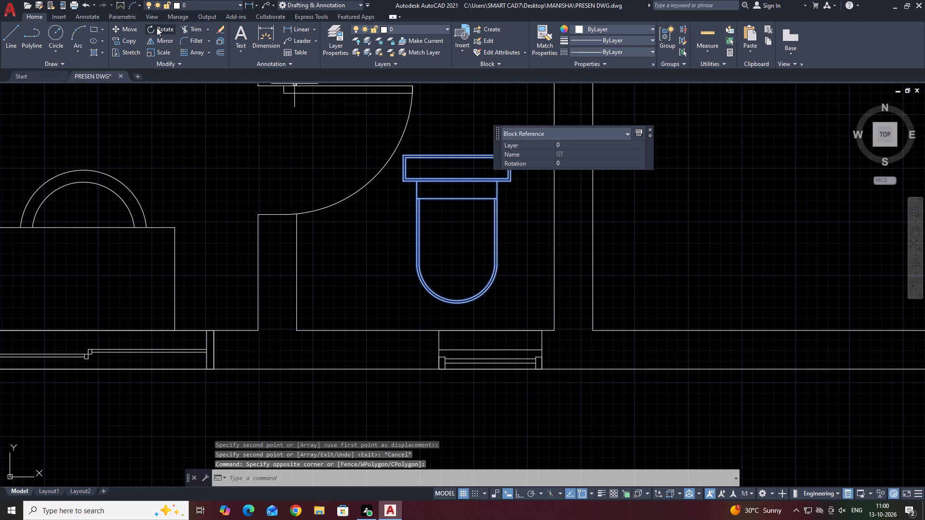
click(157, 27)
click(456, 199)
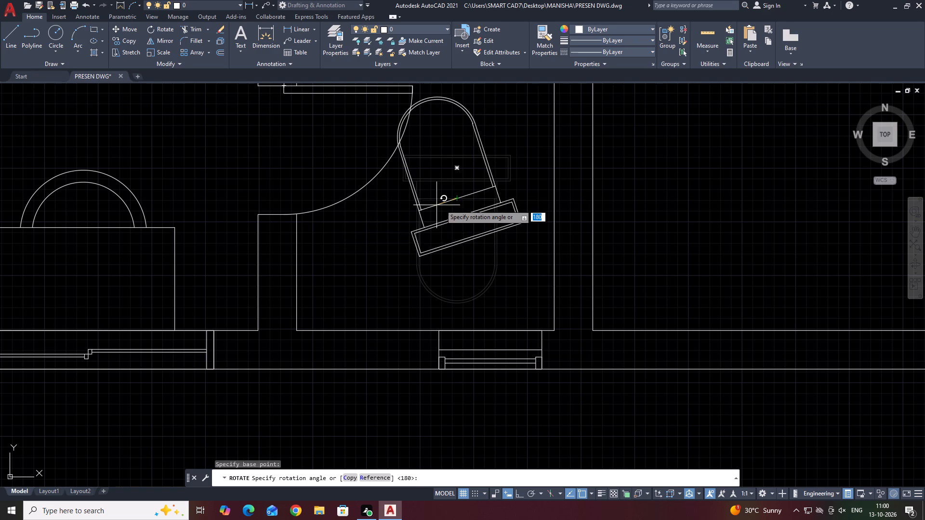
click(292, 202)
Move the WC into the toilet's inner corner between the bedroom-side wall and the bottom outer wall.
click(437, 250)
click(421, 229)
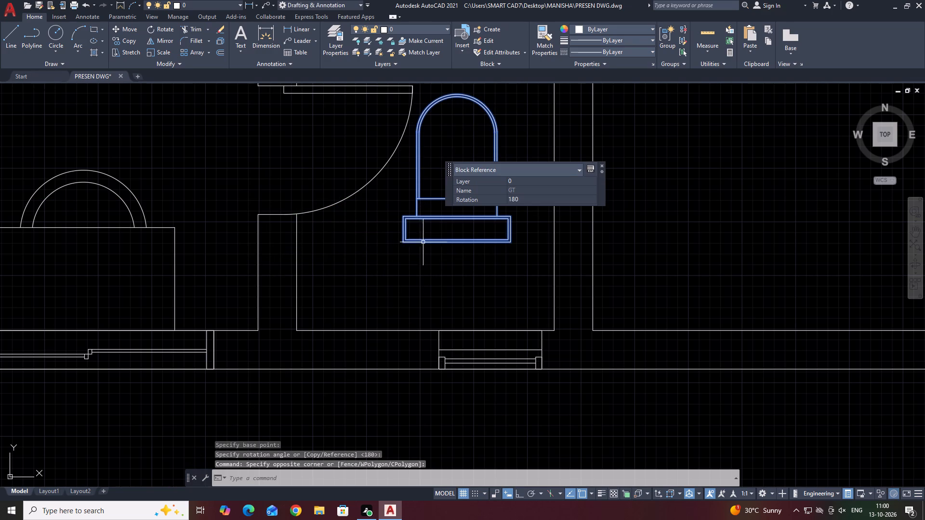
text(M)
key(space)
click(404, 242)
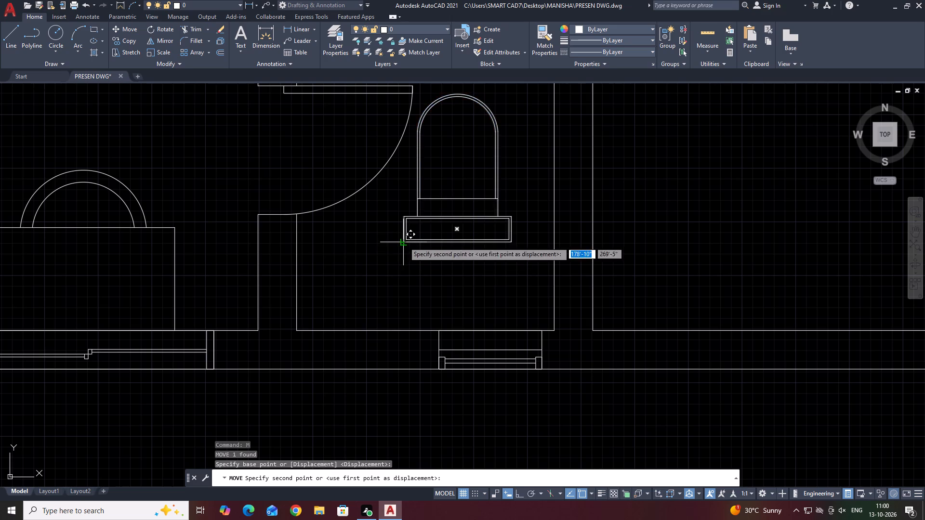
click(299, 333)
Scale the WC down from its wall corner so it clears the toilet door's swing.
click(392, 269)
click(386, 276)
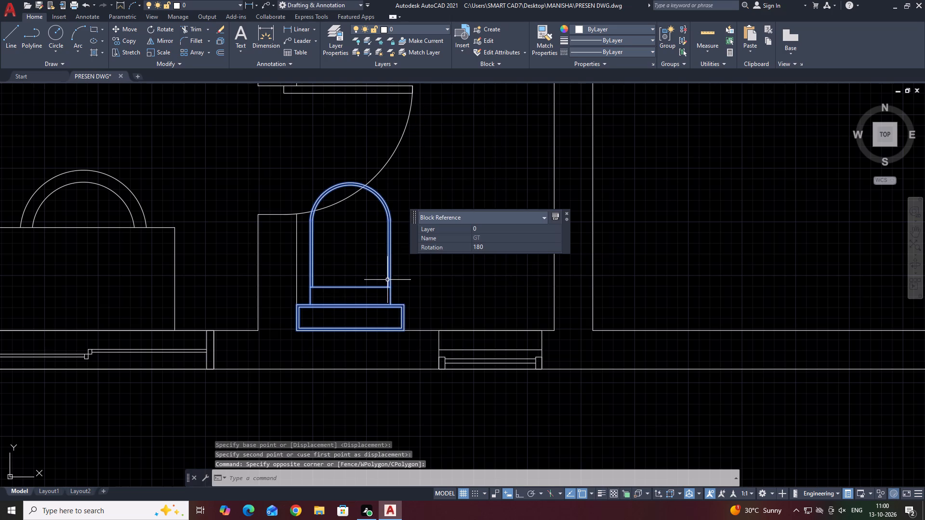
text(SC)
key(space)
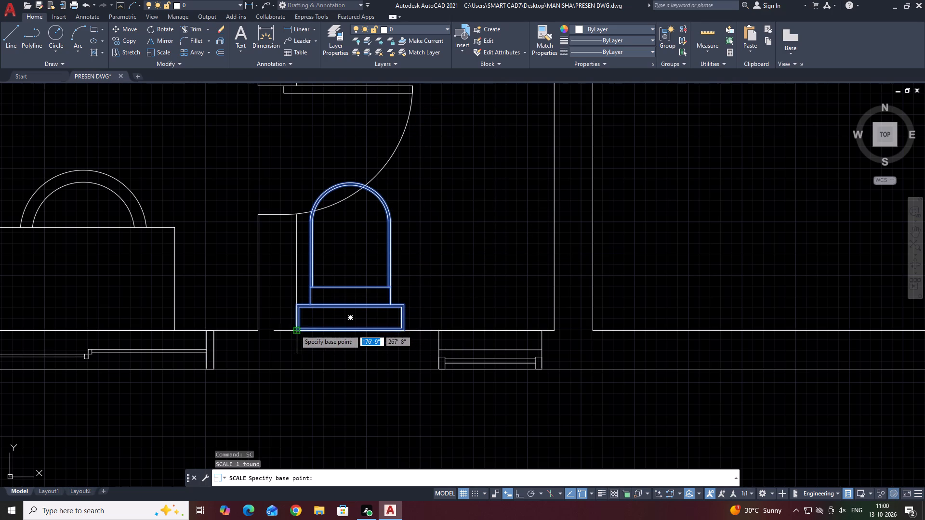
click(295, 329)
click(341, 296)
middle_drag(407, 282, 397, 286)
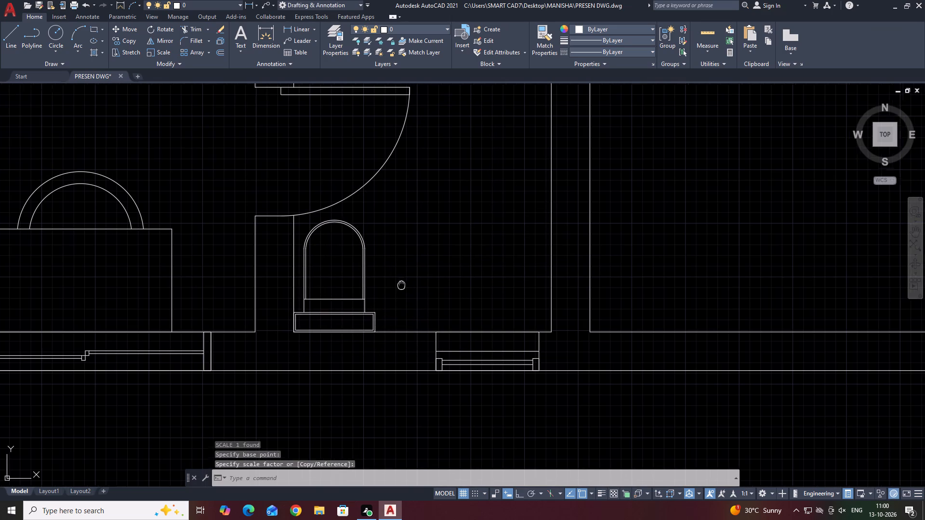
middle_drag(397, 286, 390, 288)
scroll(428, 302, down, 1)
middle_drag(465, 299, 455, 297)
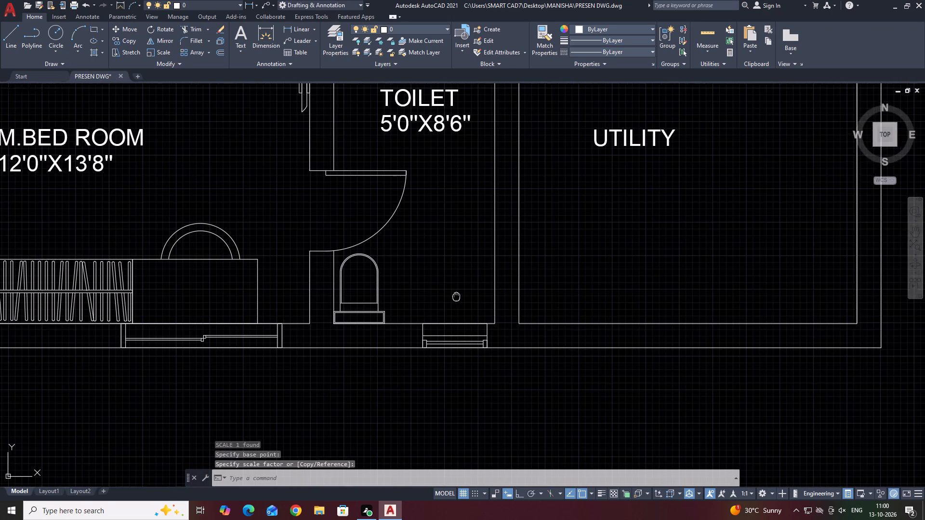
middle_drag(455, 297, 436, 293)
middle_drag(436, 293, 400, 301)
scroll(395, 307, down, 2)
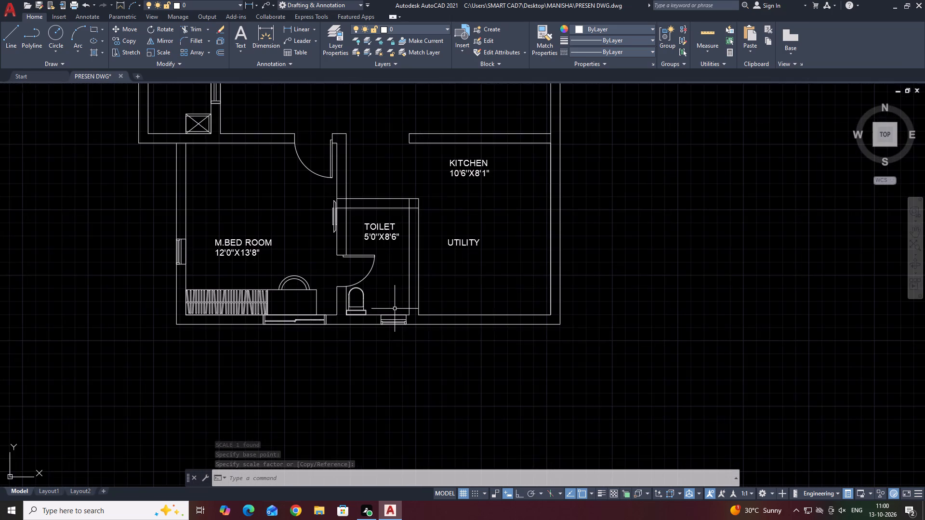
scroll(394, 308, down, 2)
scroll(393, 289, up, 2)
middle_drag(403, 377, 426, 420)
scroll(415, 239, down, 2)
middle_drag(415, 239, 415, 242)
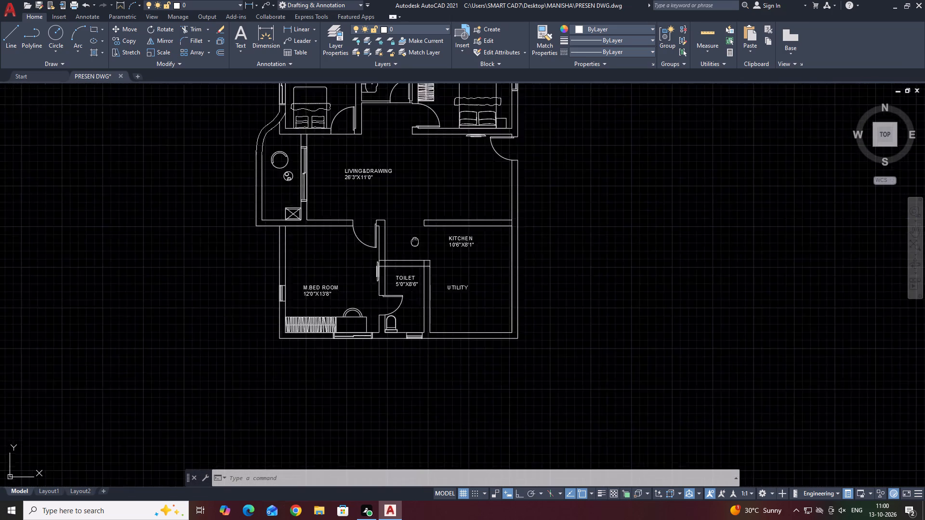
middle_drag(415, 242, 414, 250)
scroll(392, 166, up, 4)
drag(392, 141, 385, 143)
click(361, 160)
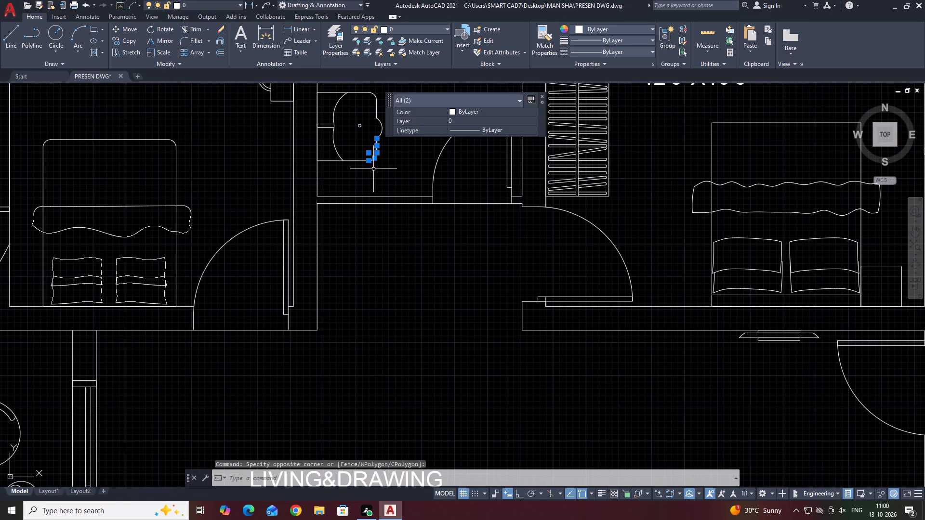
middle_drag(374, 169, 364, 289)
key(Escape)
Convert the washbasin linework in the 6'6"X6'6" toilet into a block named TYTY.
click(301, 196)
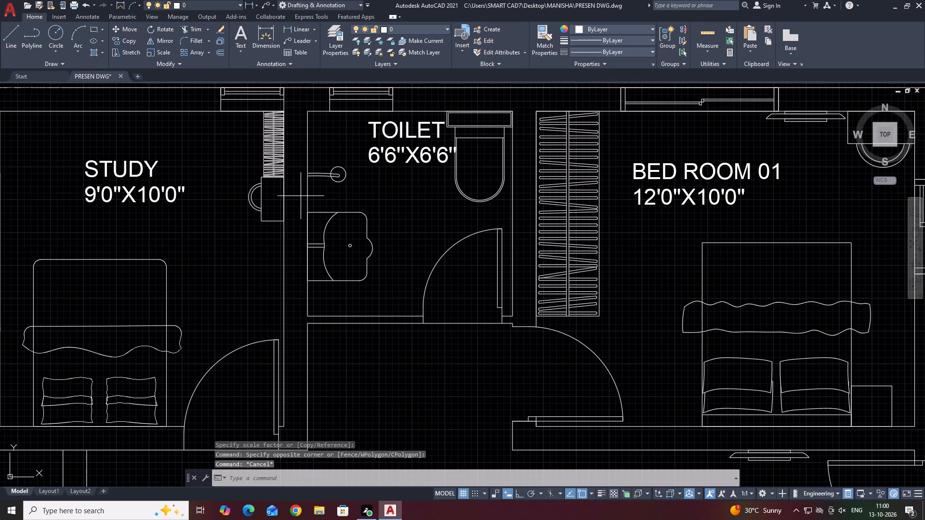
click(384, 291)
scroll(379, 288, up, 4)
middle_drag(383, 290, 421, 328)
scroll(489, 328, down, 1)
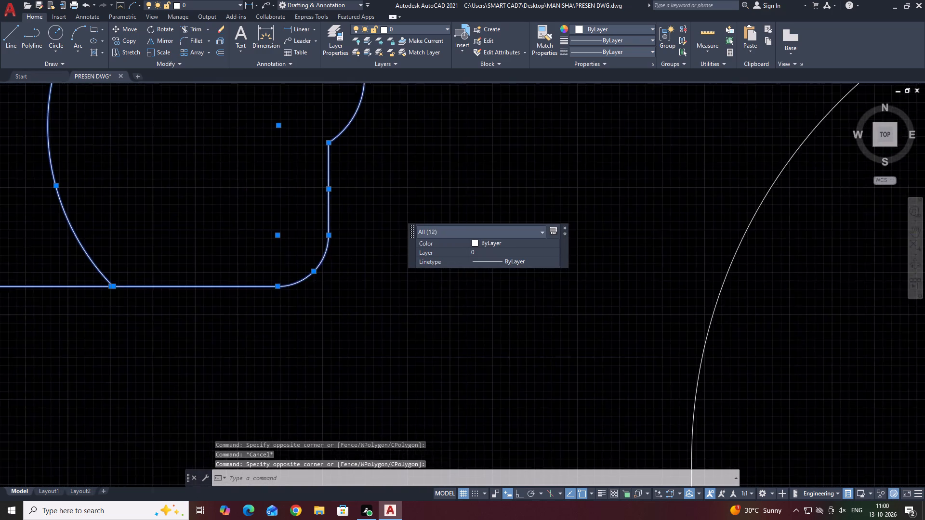
scroll(489, 328, down, 1)
middle_drag(488, 325, 476, 334)
key(b)
key(space)
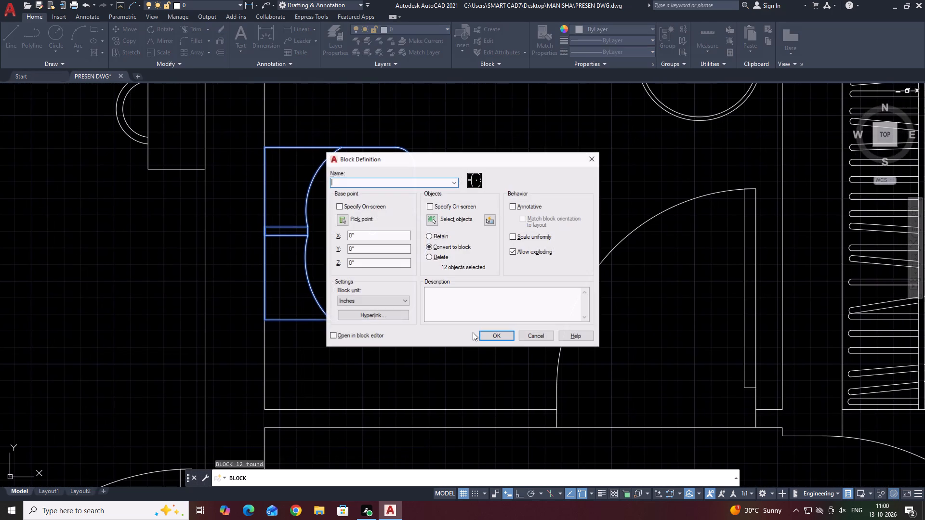
text(TYT)
key(y)
click(508, 336)
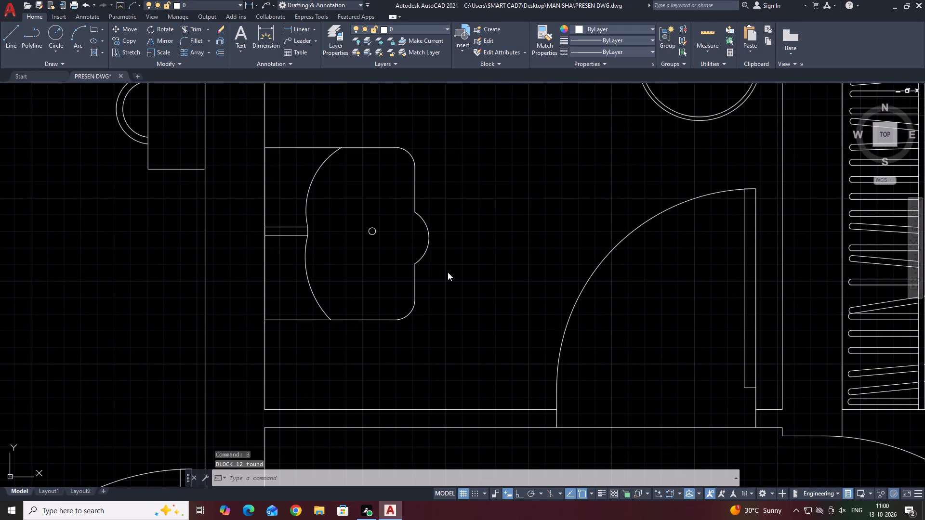
Copy the washbasin block from the 6'6"X6'6" toilet into the 5'0"X8'6" toilet beside the WC.
click(448, 234)
drag(408, 272, 409, 276)
middle_drag(434, 307, 406, 302)
text(CO)
key(space)
click(333, 226)
scroll(409, 328, down, 8)
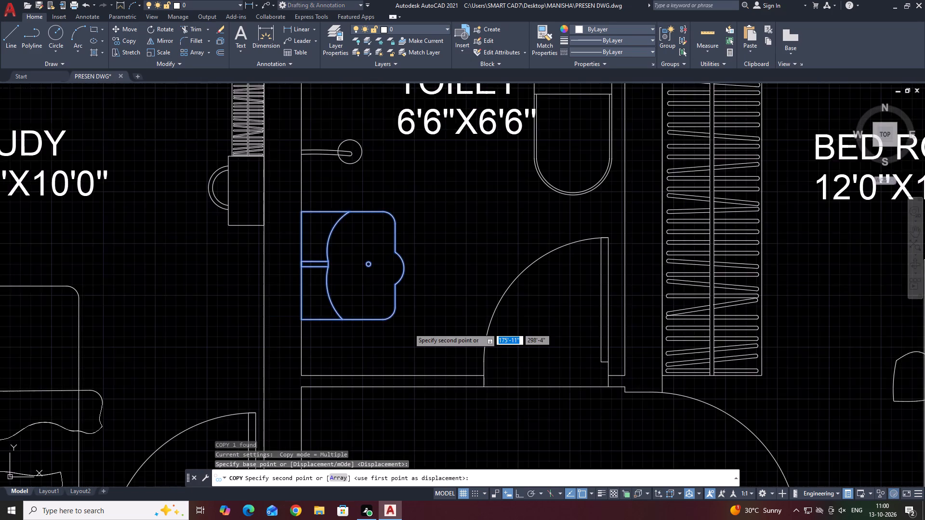
middle_drag(456, 398, 389, 253)
scroll(408, 358, down, 3)
scroll(399, 415, up, 3)
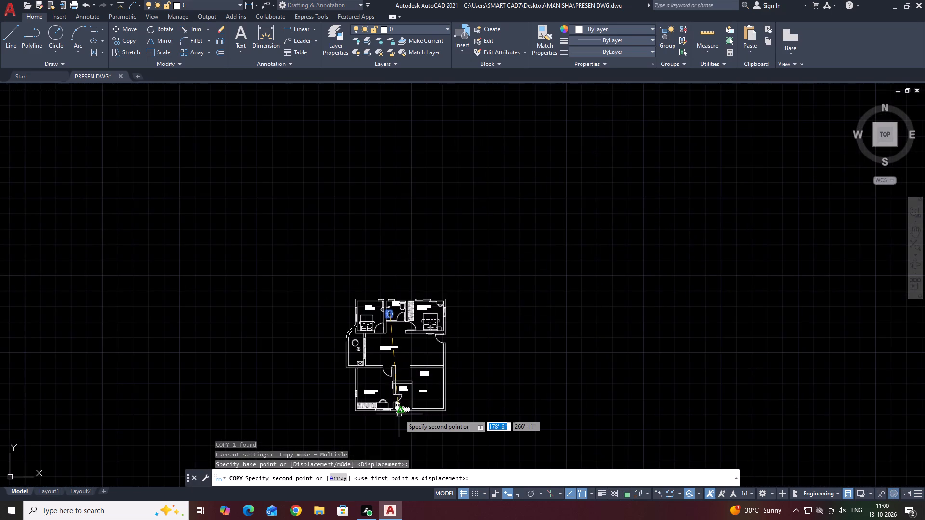
scroll(407, 380, up, 5)
click(466, 287)
key(Escape)
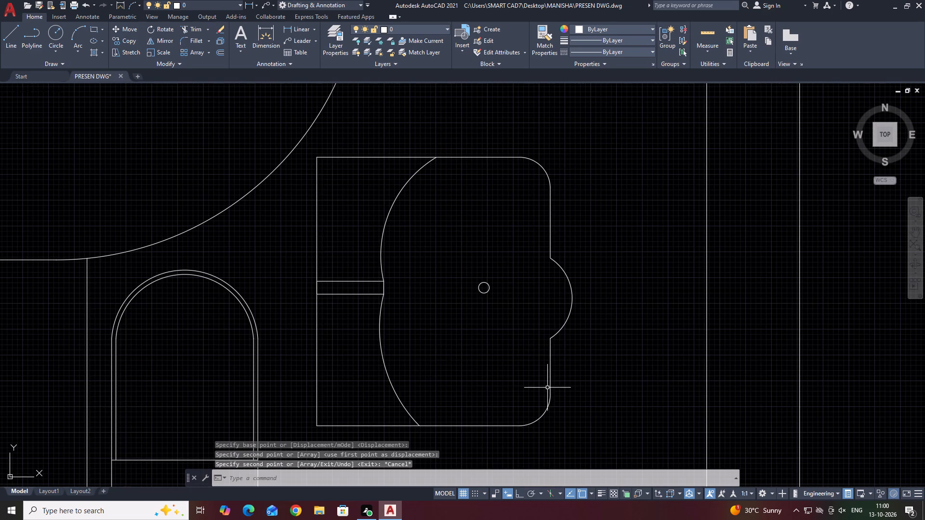
Mirror the copied washbasin about a vertical line with Ortho on, erasing the source, so its back faces the utility side.
click(609, 310)
drag(507, 315, 506, 324)
scroll(509, 337, down, 3)
text(MI)
key(space)
scroll(518, 355, up, 3)
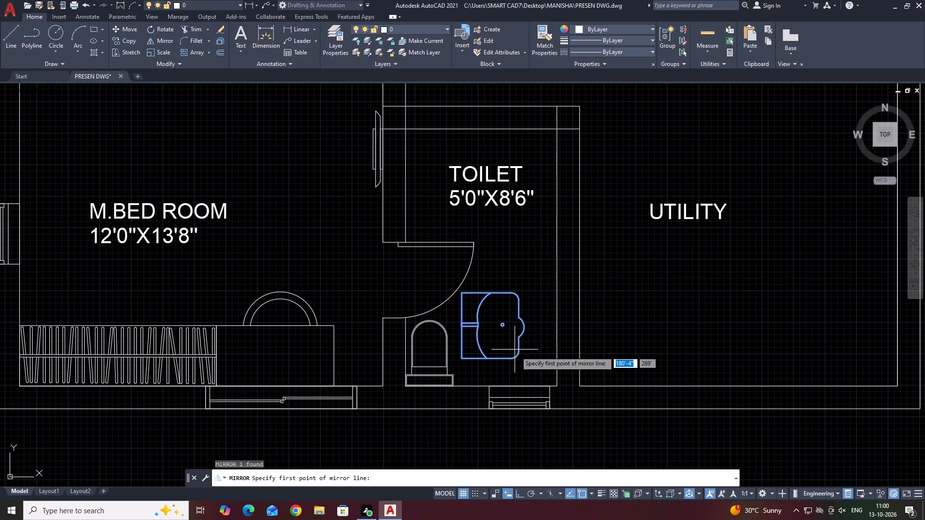
drag(528, 380, 529, 374)
key(F8)
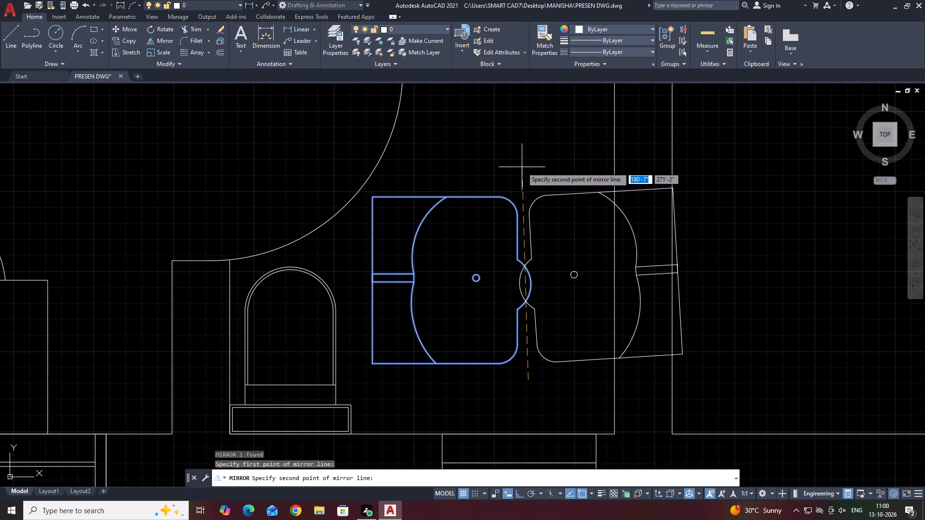
click(524, 155)
drag(546, 178, 539, 189)
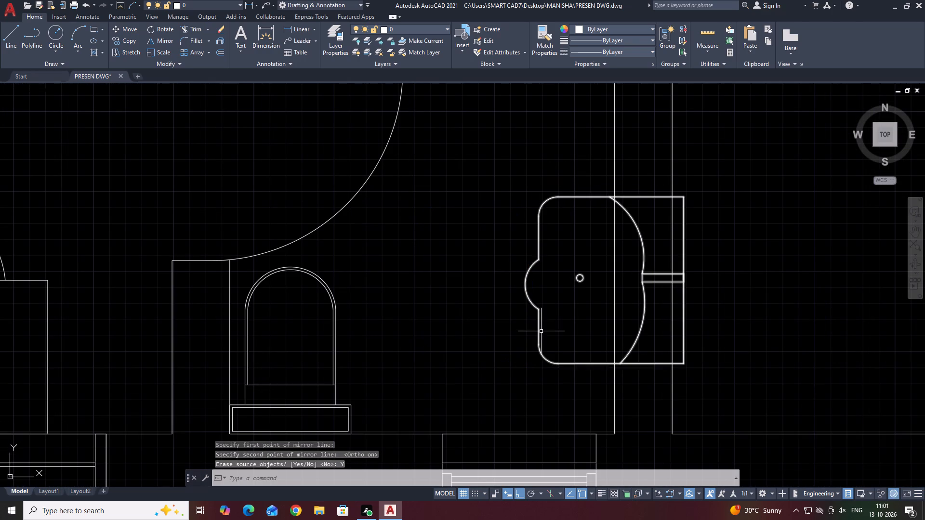
Move the mirrored washbasin so its back edge sits on the toilet's inner wall line on the utility side.
click(542, 332)
click(508, 302)
middle_drag(509, 313, 433, 284)
text(M)
key(space)
middle_drag(452, 299, 369, 288)
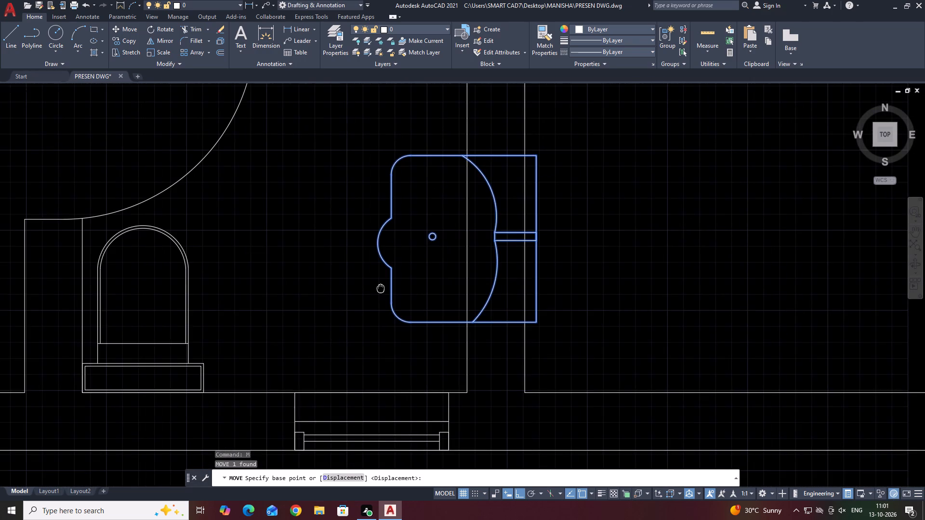
click(523, 238)
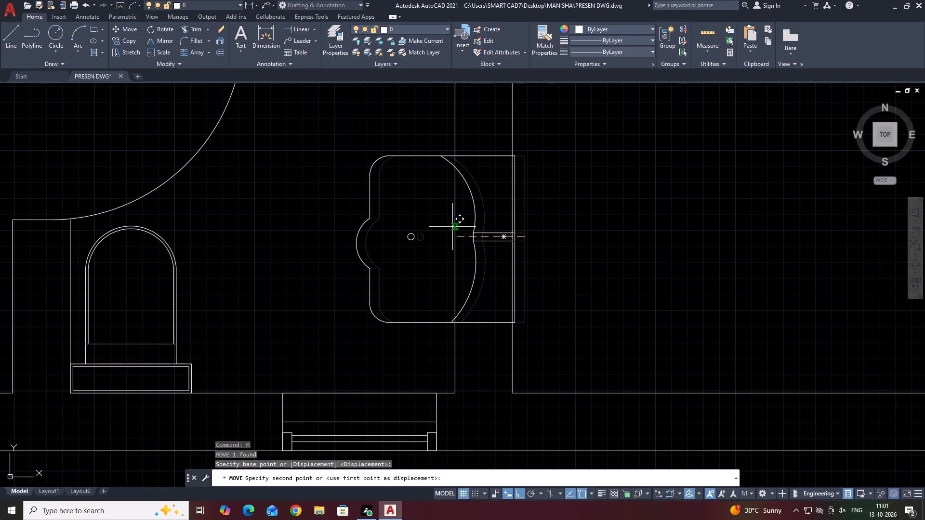
click(455, 236)
Trim the overlapping wall lines at the 5'0"X8'6" toilet's two upper corners, clearing its junctions with the bedroom and utility walls.
scroll(416, 236, down, 4)
middle_drag(421, 227, 436, 317)
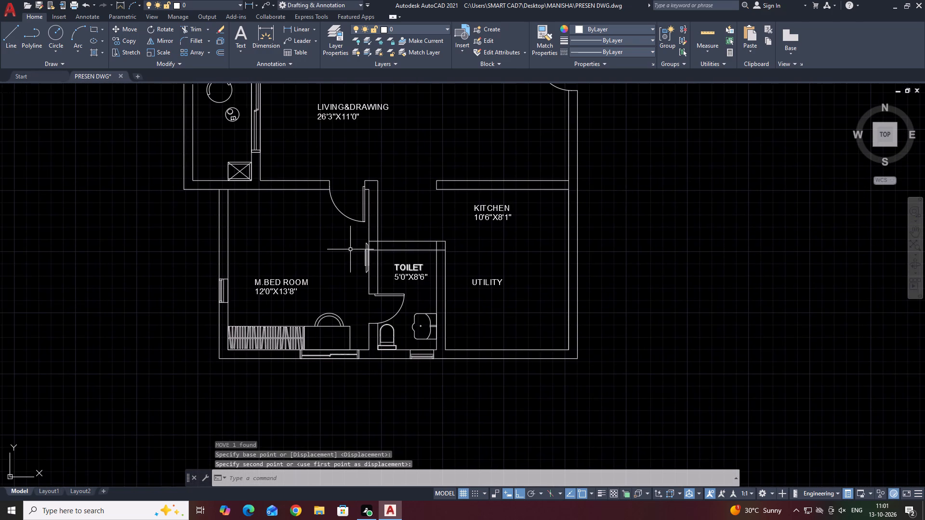
scroll(369, 253, up, 2)
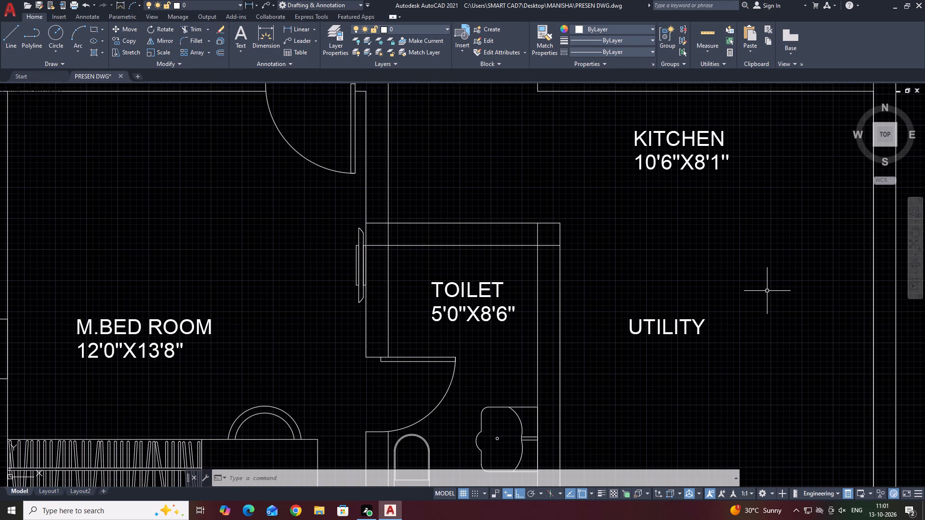
click(191, 27)
scroll(372, 252, up, 3)
click(372, 248)
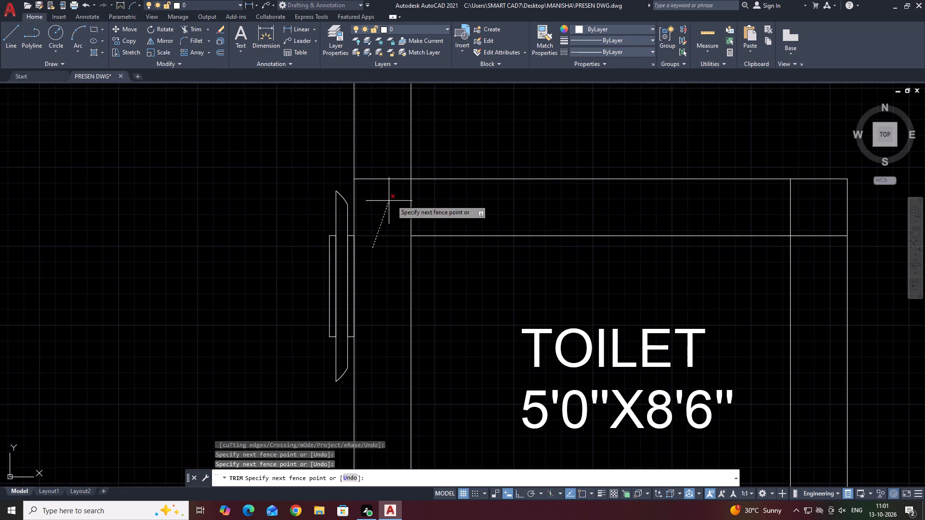
click(439, 194)
scroll(559, 229, down, 2)
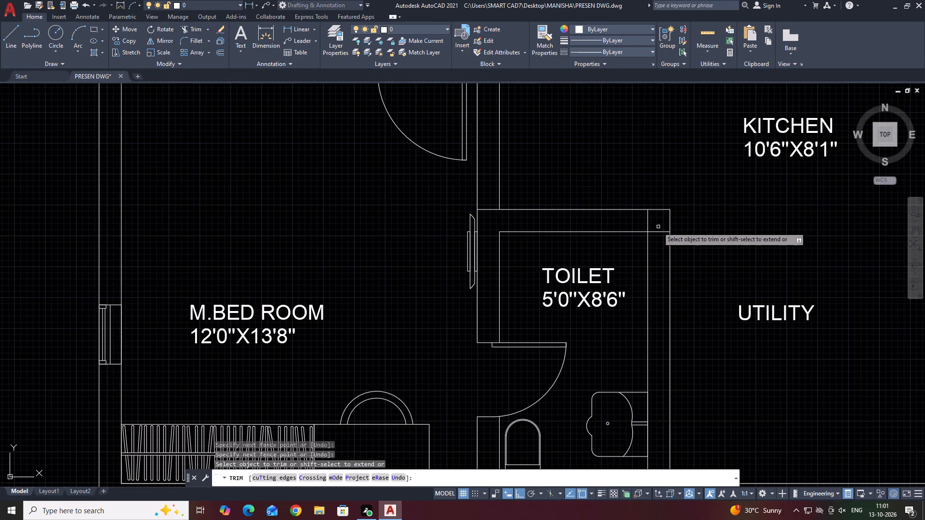
scroll(655, 227, up, 1)
click(637, 212)
click(662, 242)
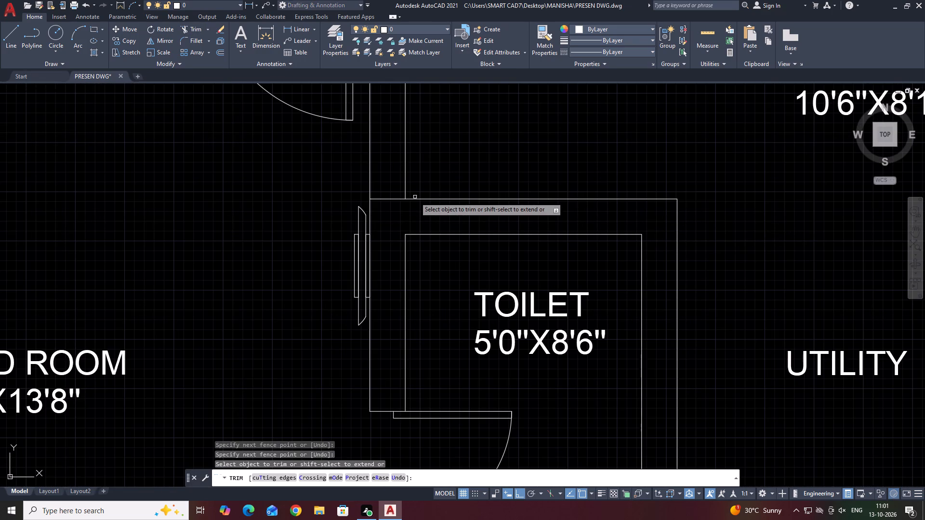
click(397, 199)
right_click(470, 142)
click(499, 166)
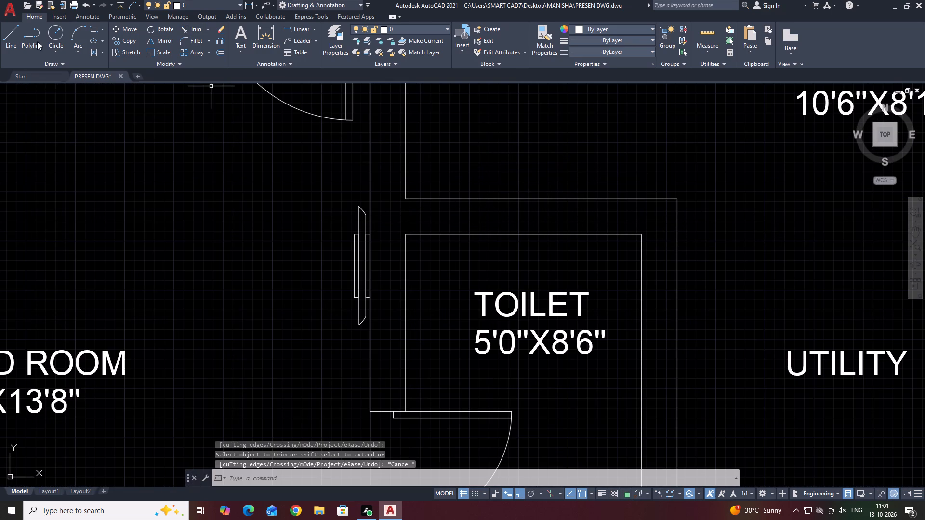
Save the drawing under the name PRESEN DWG as an AutoCAD 2018 drawing, replacing the existing file.
click(6, 9)
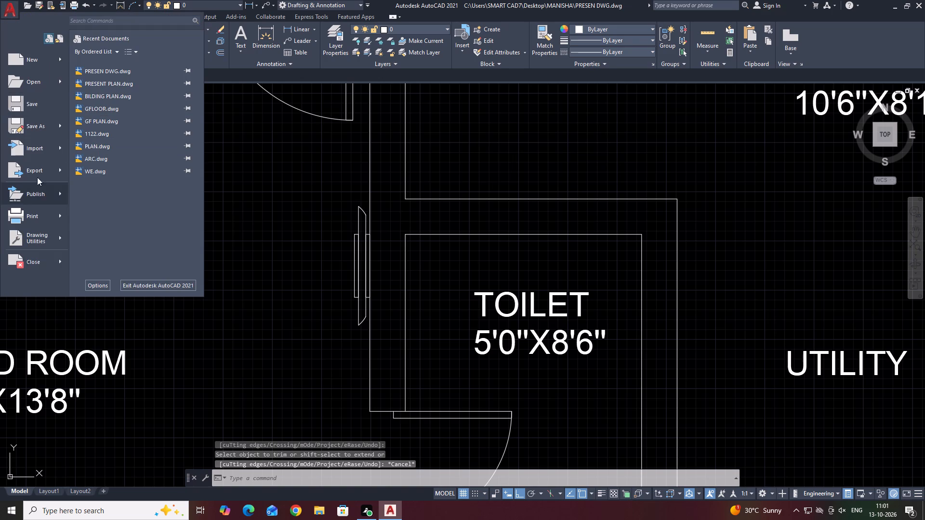
click(43, 124)
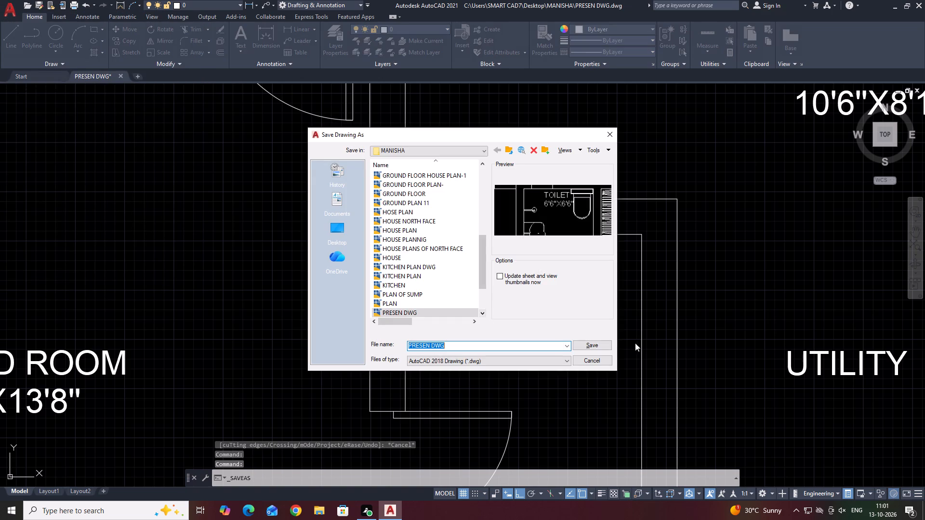
click(603, 346)
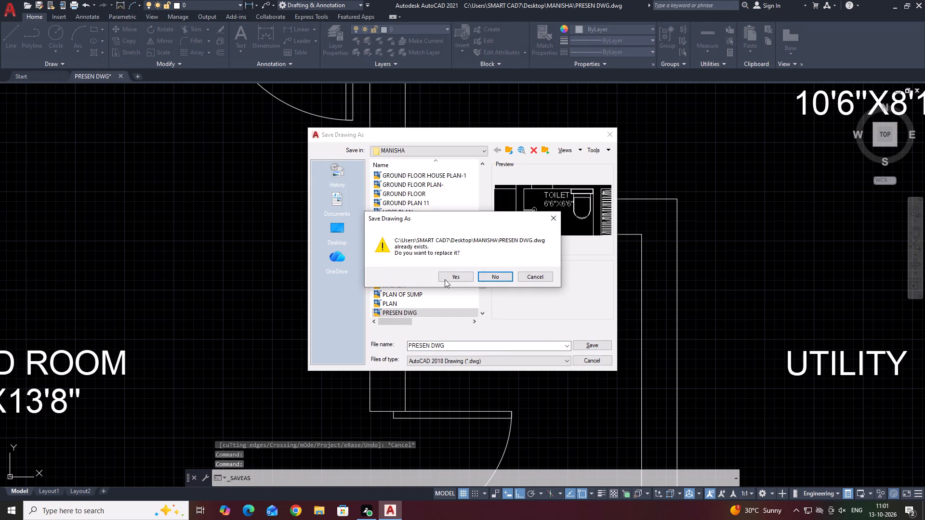
click(460, 274)
Review the overall floor plan, examining the kitchen and utility area and the master bedroom with its toilet.
scroll(459, 266, down, 3)
middle_drag(589, 312, 476, 269)
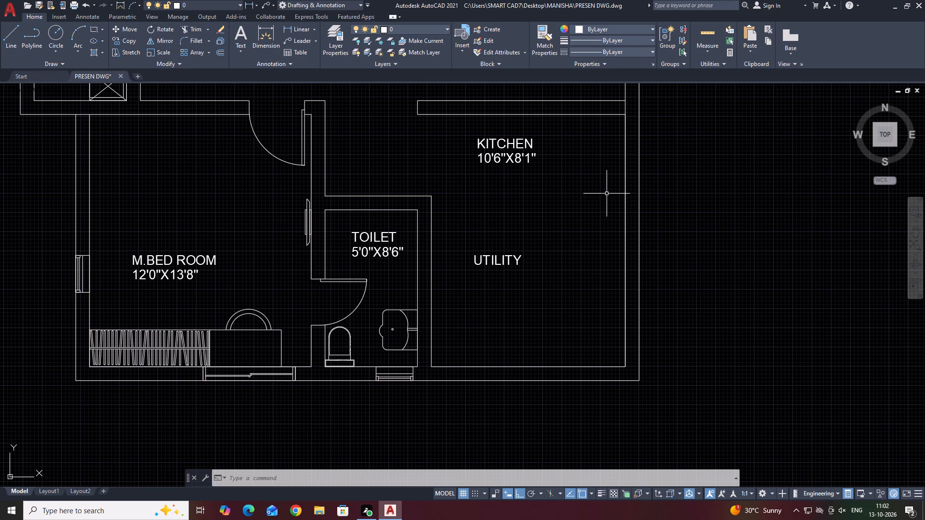
scroll(614, 196, down, 2)
middle_drag(614, 201, 573, 221)
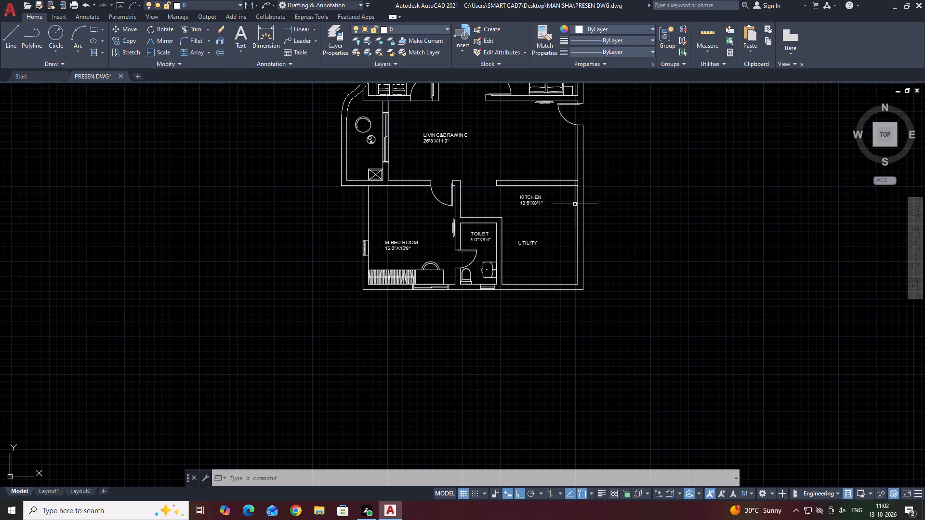
middle_drag(552, 192, 555, 241)
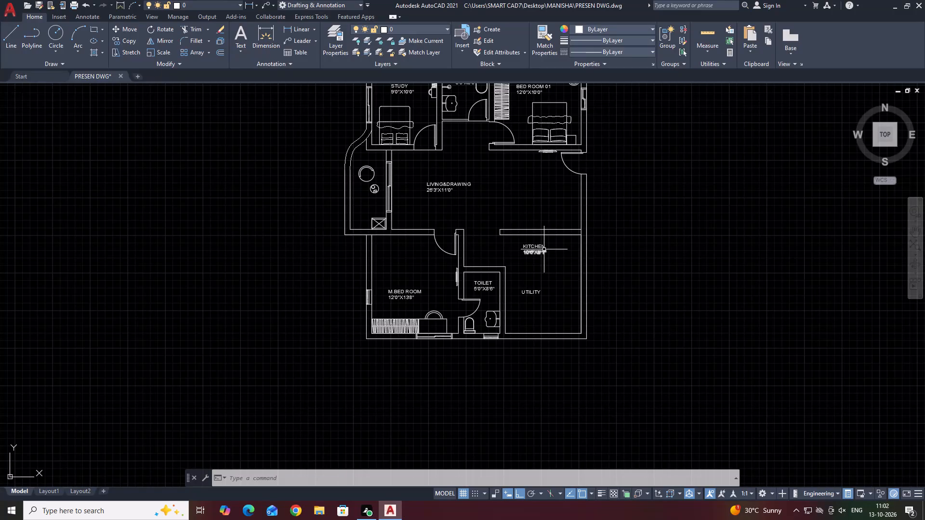
middle_drag(558, 240, 532, 274)
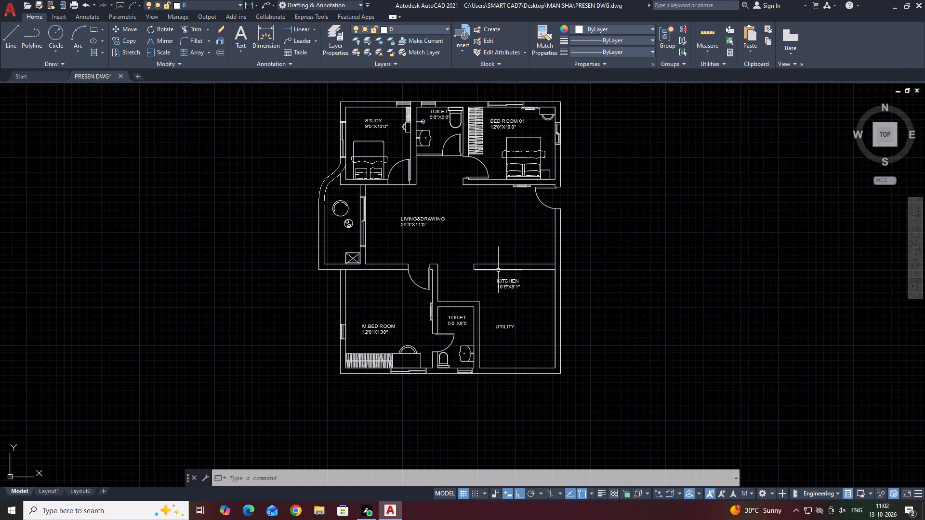
middle_drag(537, 298, 498, 318)
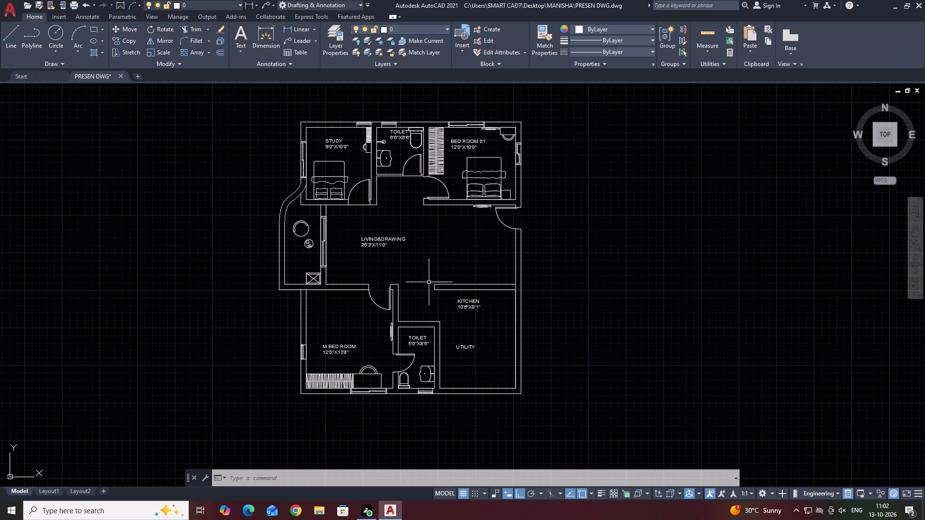
middle_drag(437, 387, 452, 391)
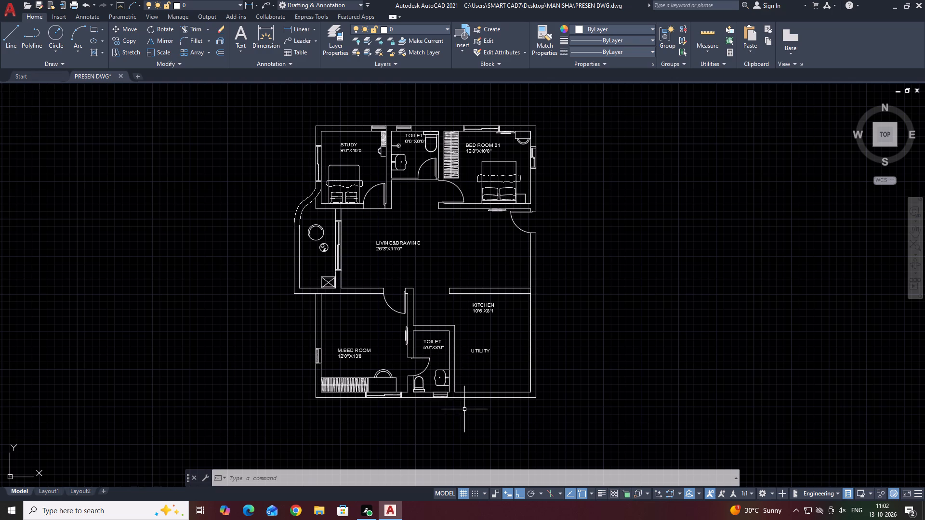
middle_drag(465, 409, 448, 364)
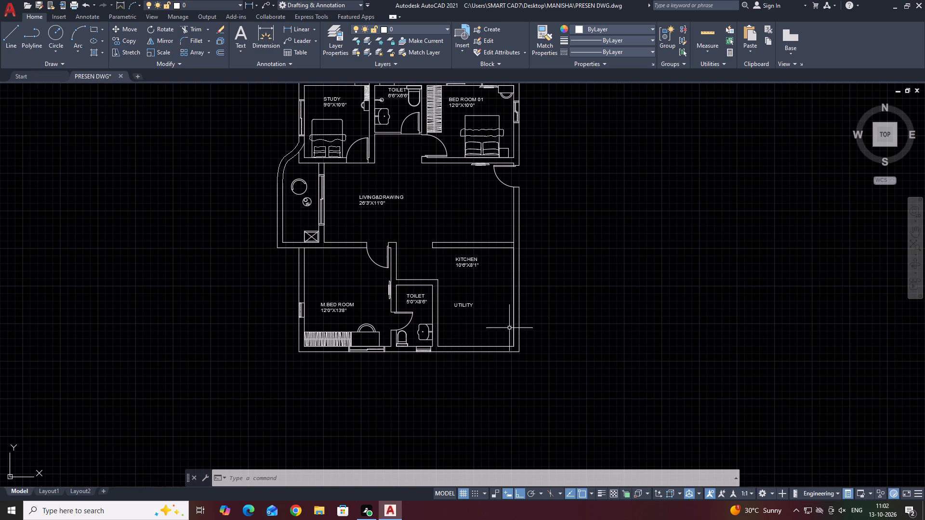
scroll(363, 342, up, 4)
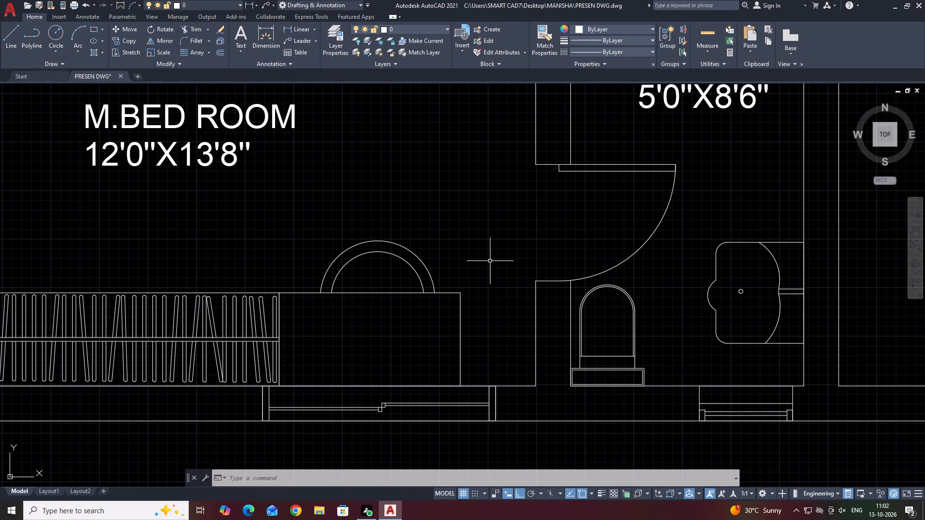
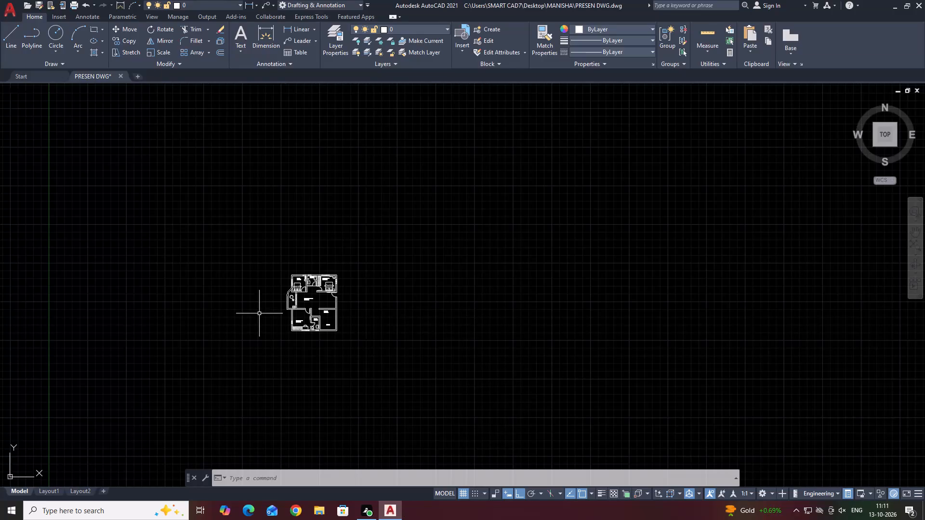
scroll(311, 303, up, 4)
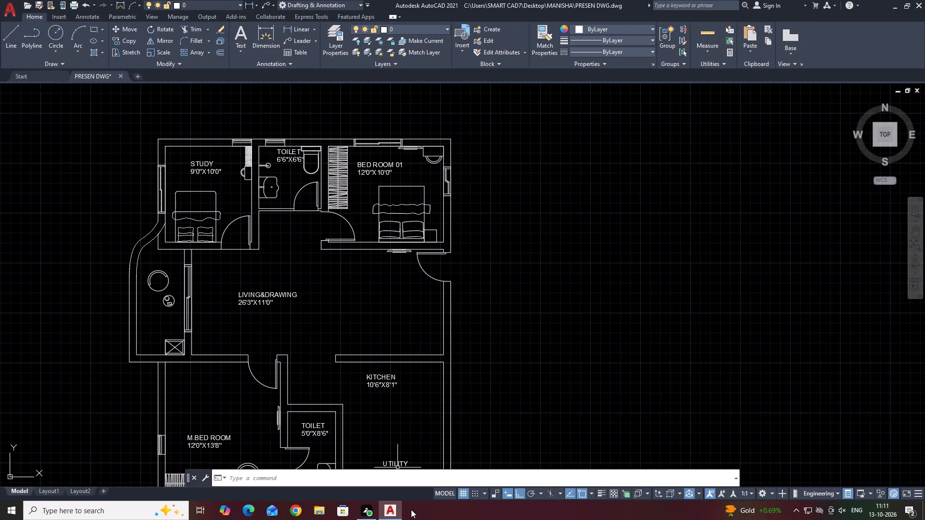
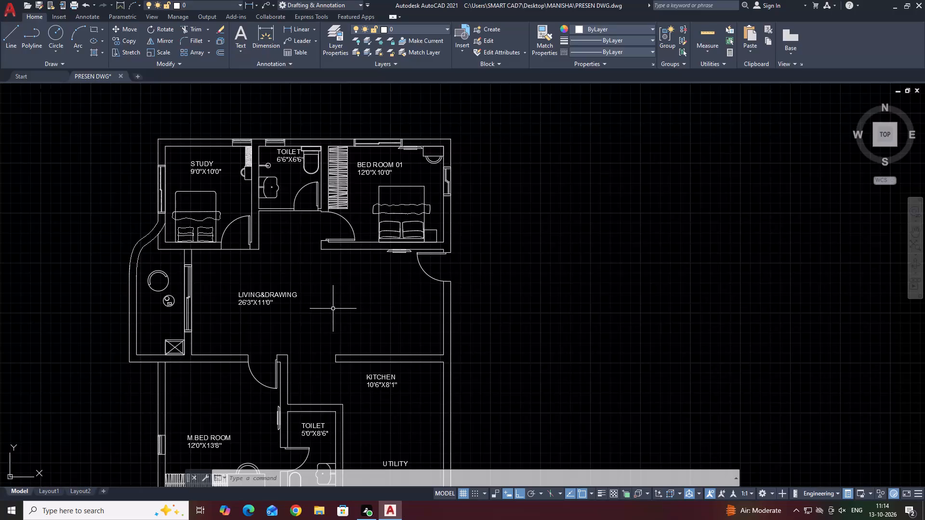
Copy the window from the master bedroom's bottom wall onto the bottom wall of the utility area.
middle_drag(392, 329, 357, 286)
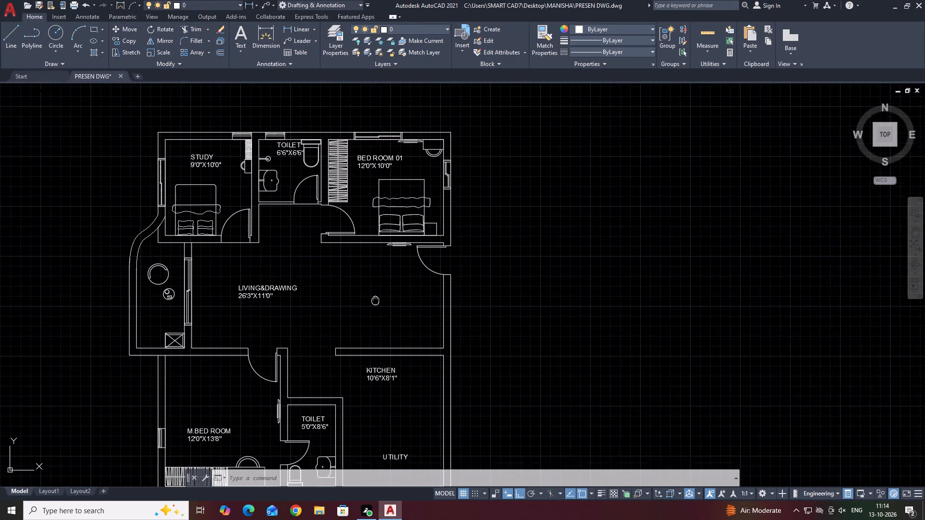
middle_drag(357, 286, 310, 251)
middle_drag(381, 425, 415, 365)
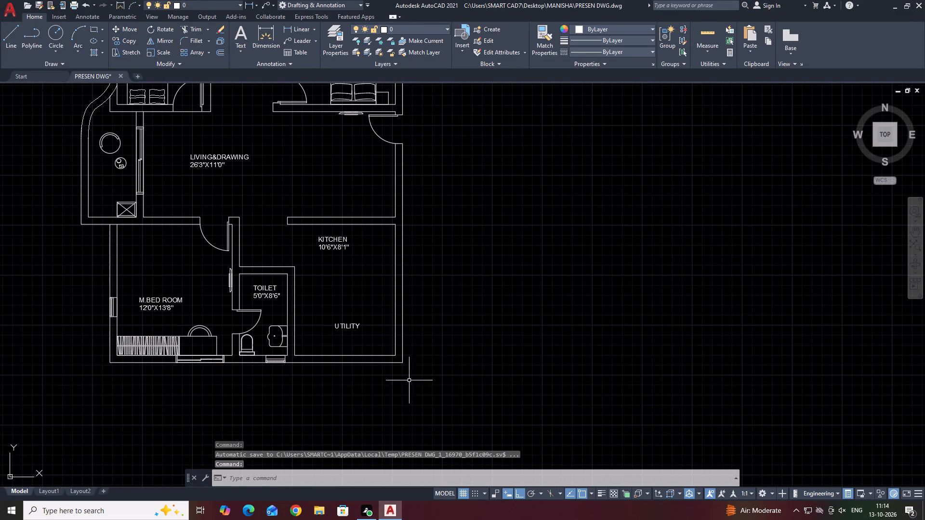
scroll(218, 358, up, 2)
click(224, 355)
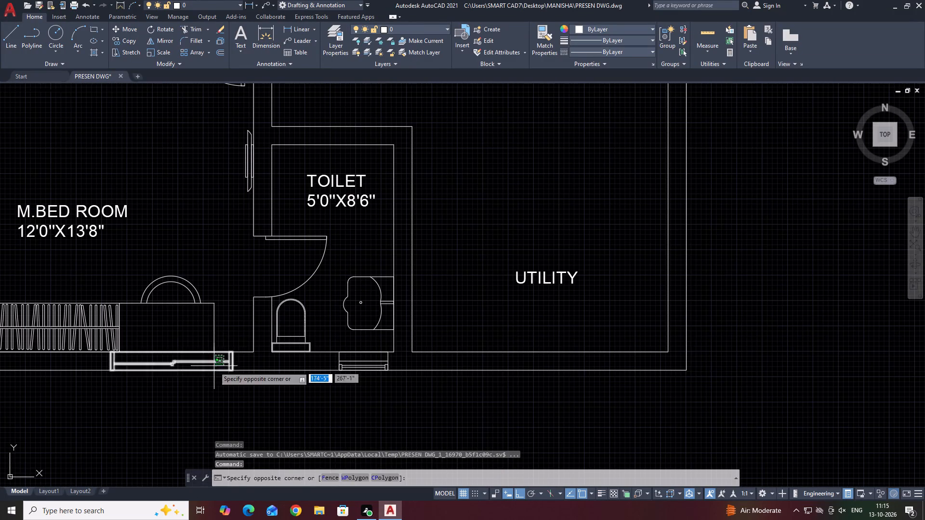
click(213, 366)
middle_drag(256, 373, 200, 367)
key(c)
text(O)
key(space)
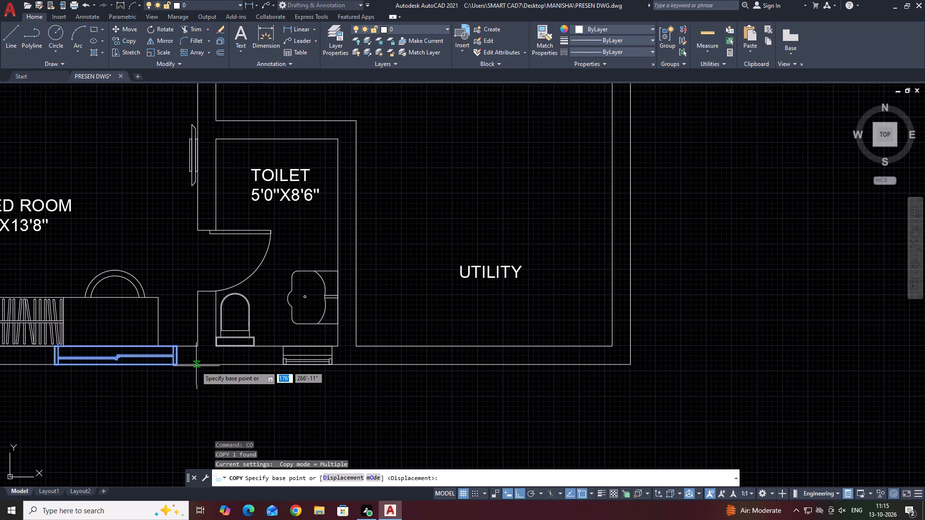
click(177, 364)
click(526, 359)
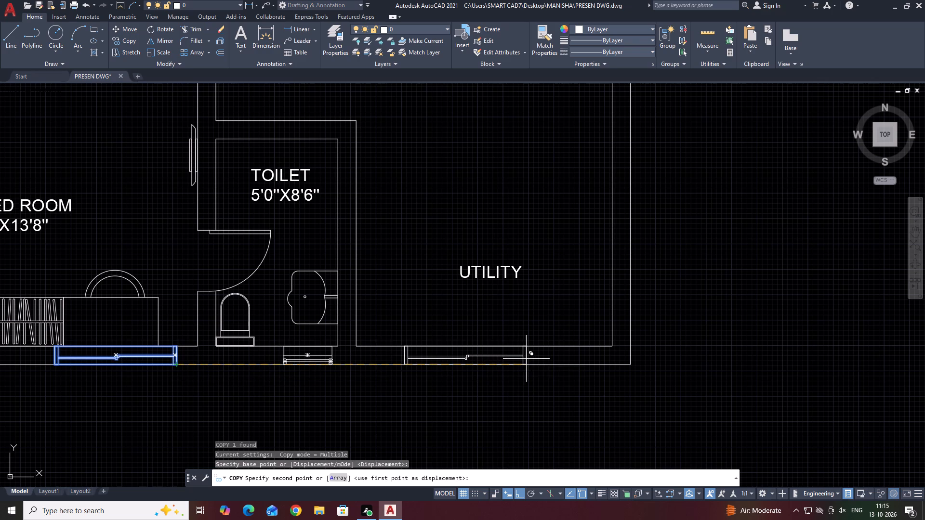
key(space)
Draw a horizontal line about 3'-9" long in the kitchen, starting just beside the toilet's outer wall.
middle_drag(492, 275, 453, 315)
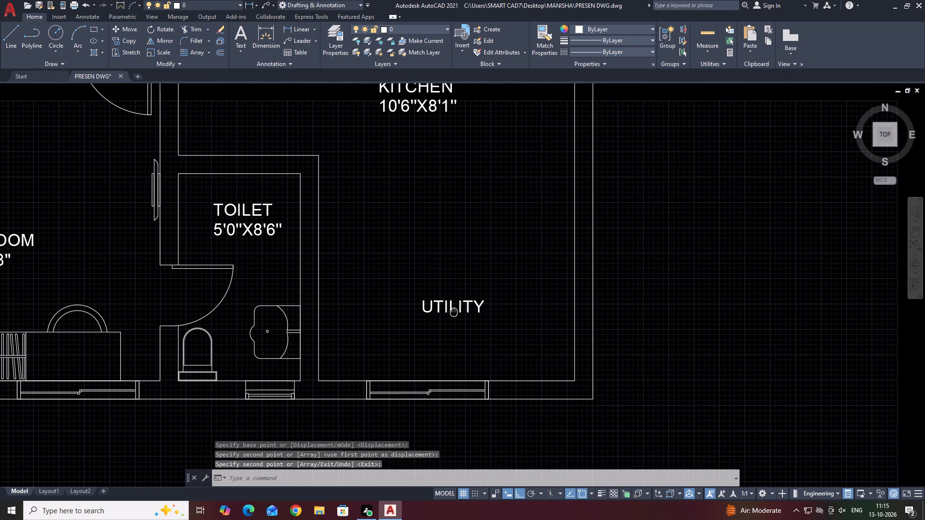
middle_drag(453, 315, 457, 328)
scroll(420, 355, down, 2)
middle_drag(463, 363, 412, 344)
middle_drag(359, 387, 392, 399)
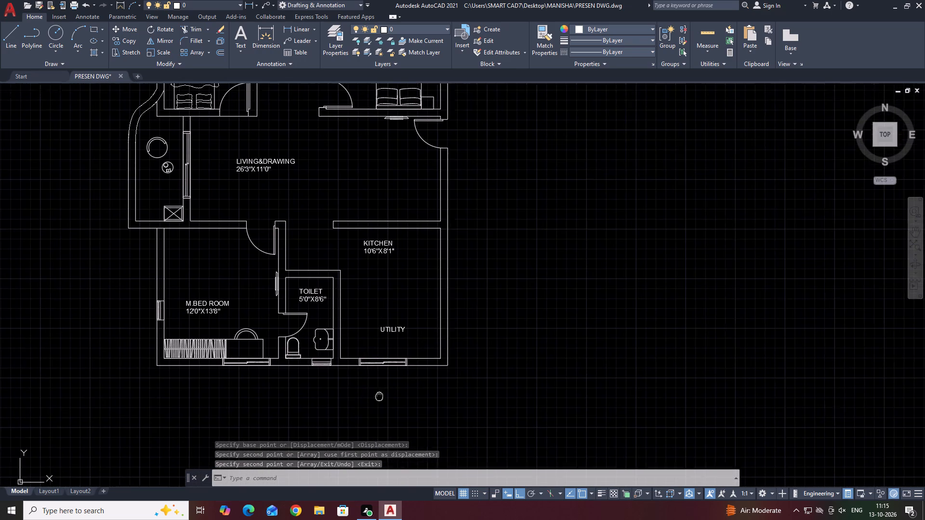
middle_drag(392, 399, 414, 403)
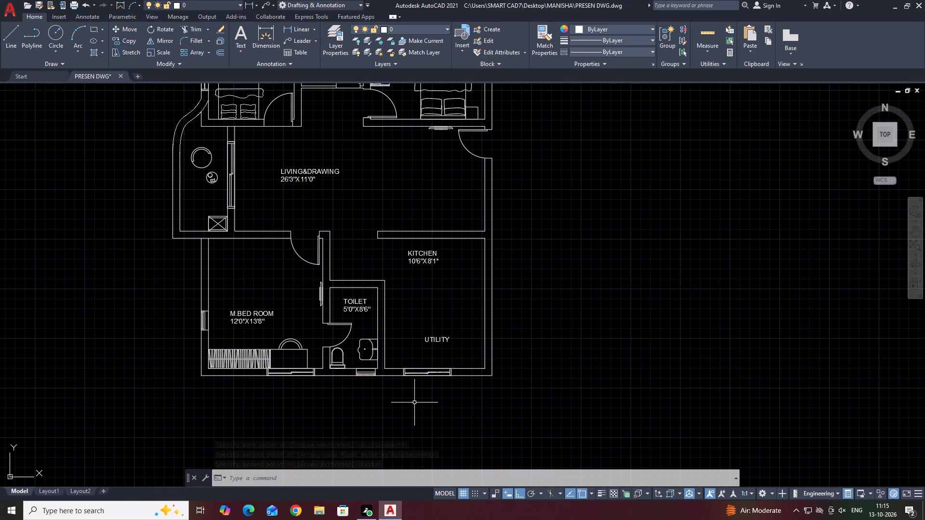
text(L)
key(space)
scroll(386, 271, up, 2)
click(385, 334)
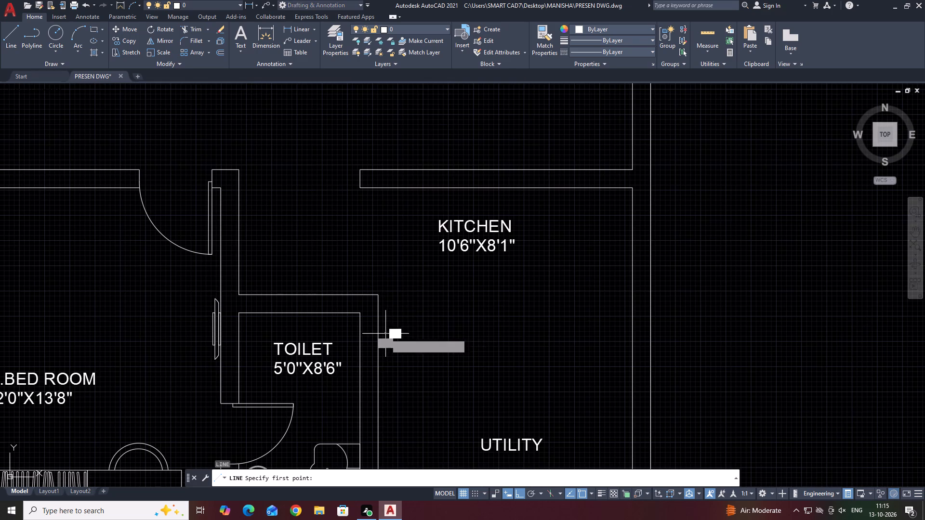
click(477, 323)
key(space)
Mirror the horizontal line about a horizontal axis below it, keeping the original, to form a parallel pair.
click(436, 332)
click(431, 349)
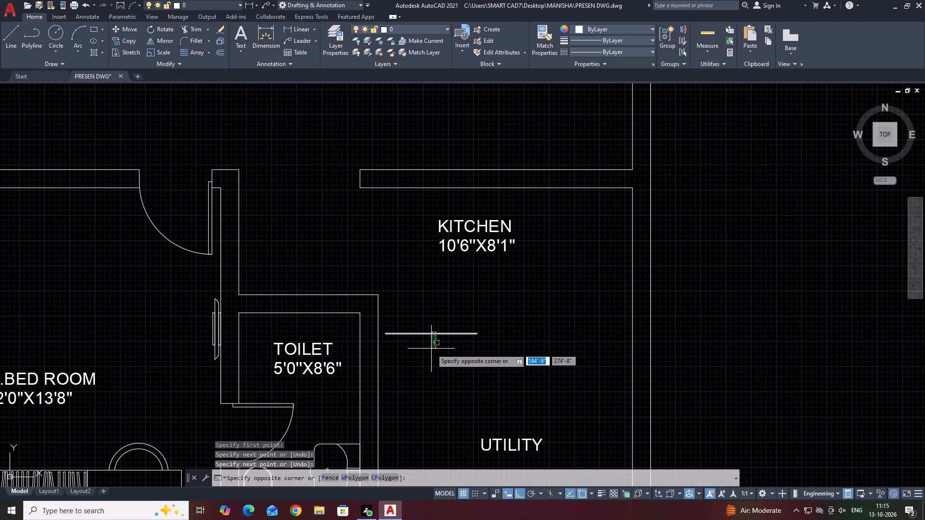
middle_drag(474, 361, 437, 339)
text(MI)
key(space)
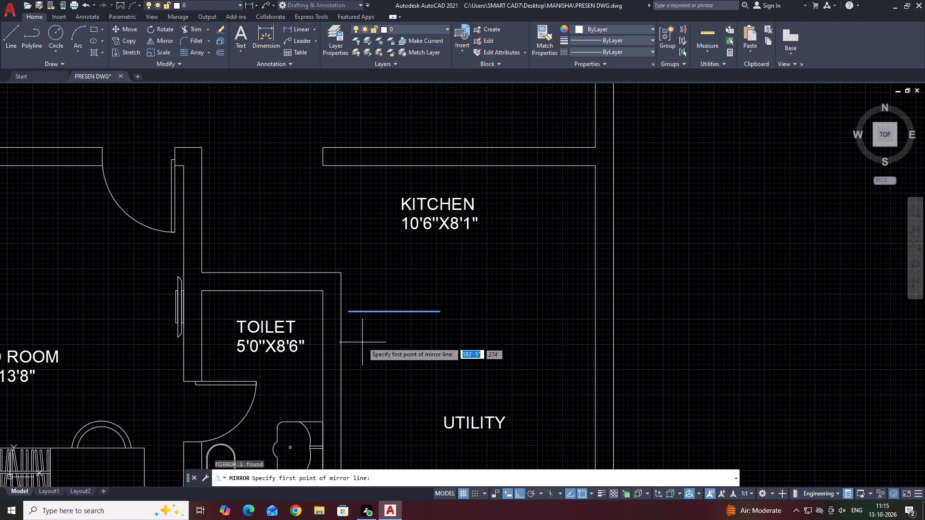
click(362, 342)
click(431, 339)
drag(459, 370, 432, 339)
Draw a three-point arc bulging to the toilet wall, joining the left ends of the two parallel lines.
middle_drag(466, 337, 462, 312)
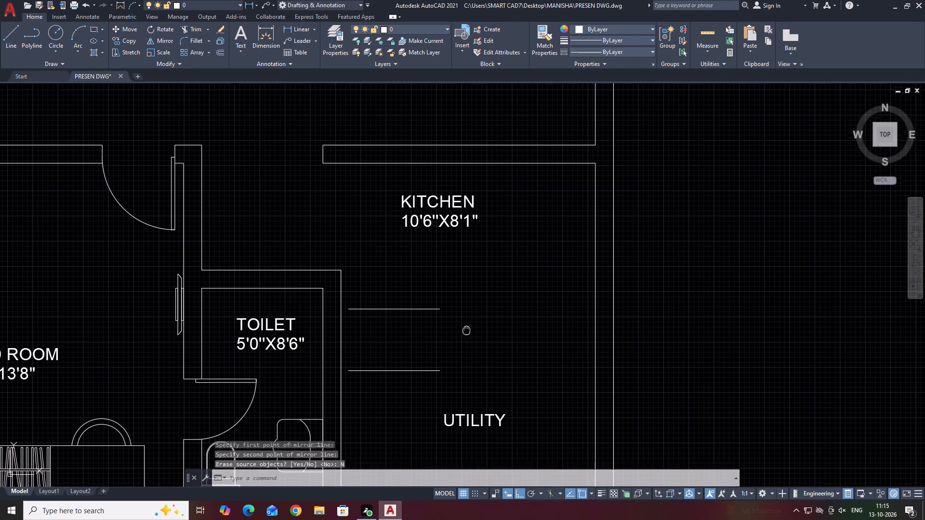
middle_drag(462, 312, 441, 288)
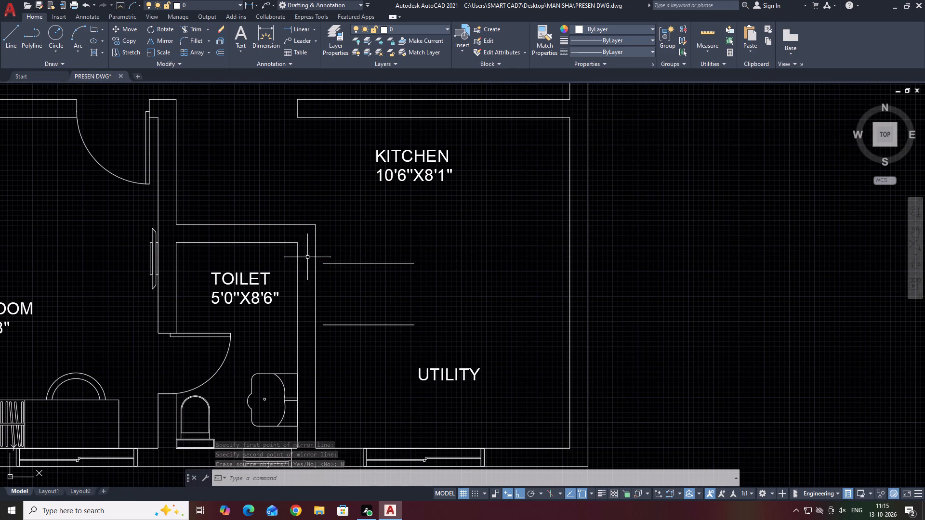
click(68, 31)
click(77, 33)
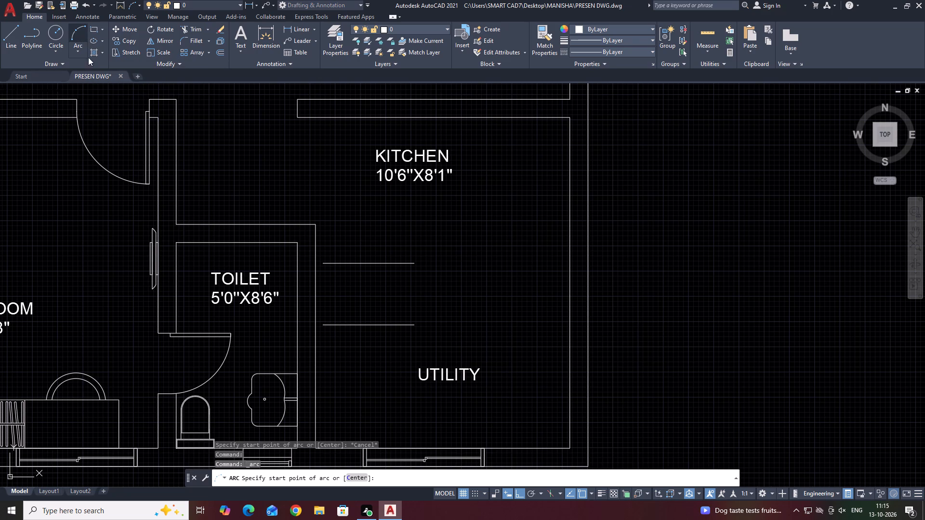
scroll(323, 324, up, 2)
click(319, 328)
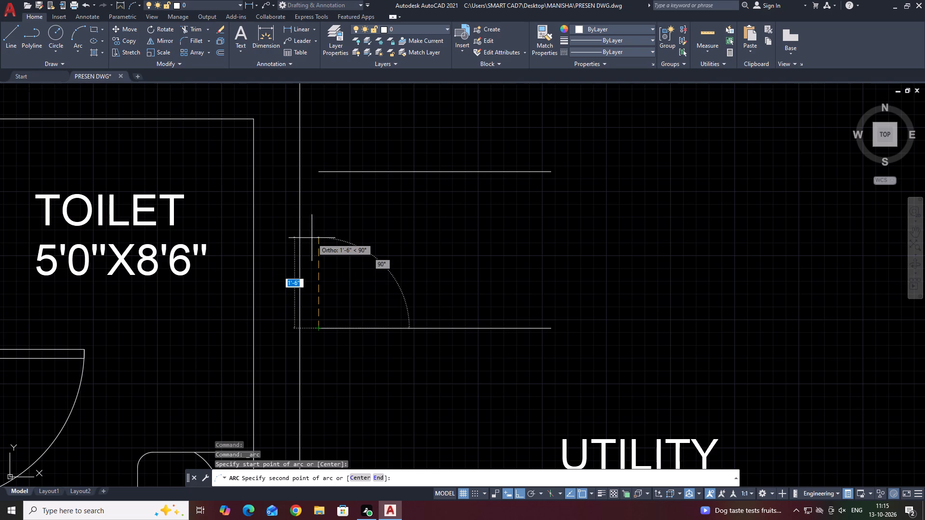
key(F8)
click(304, 256)
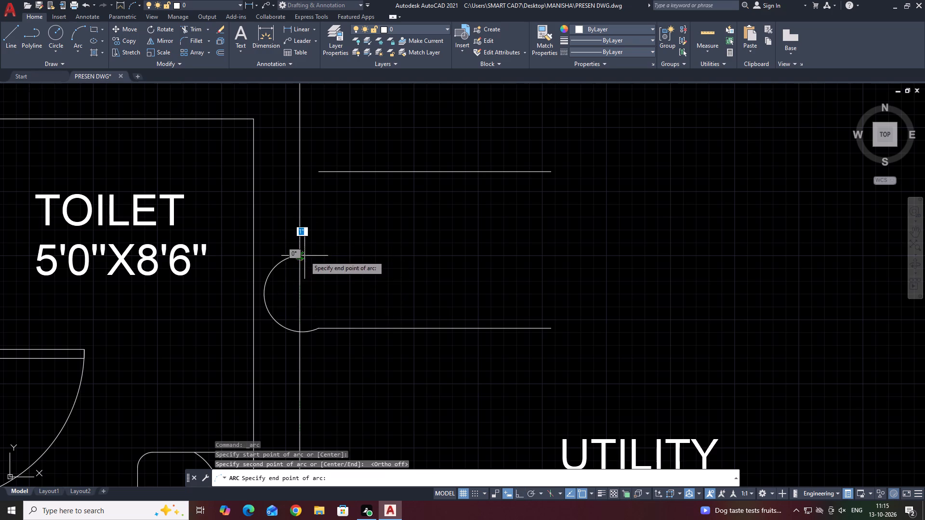
click(316, 170)
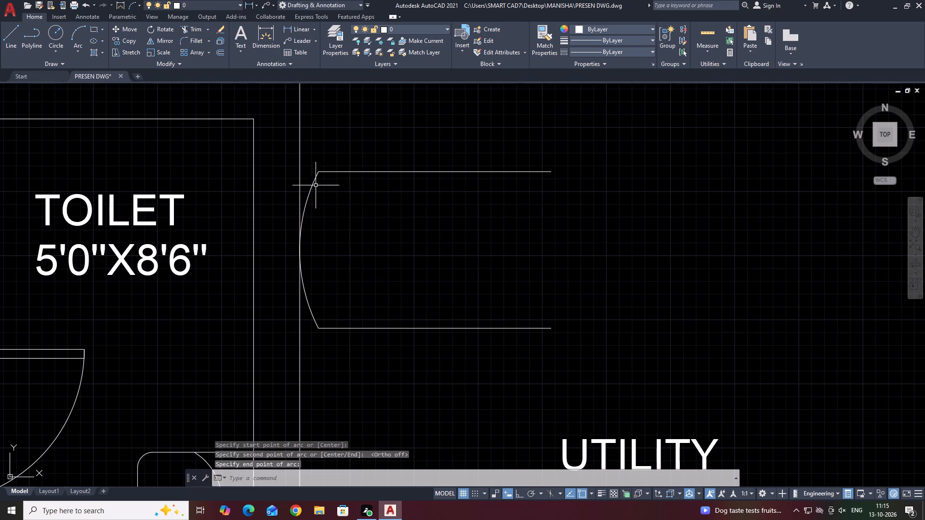
Move the arc and both parallel lines slightly to the right, away from the toilet wall.
click(348, 156)
click(309, 188)
drag(411, 360, 410, 354)
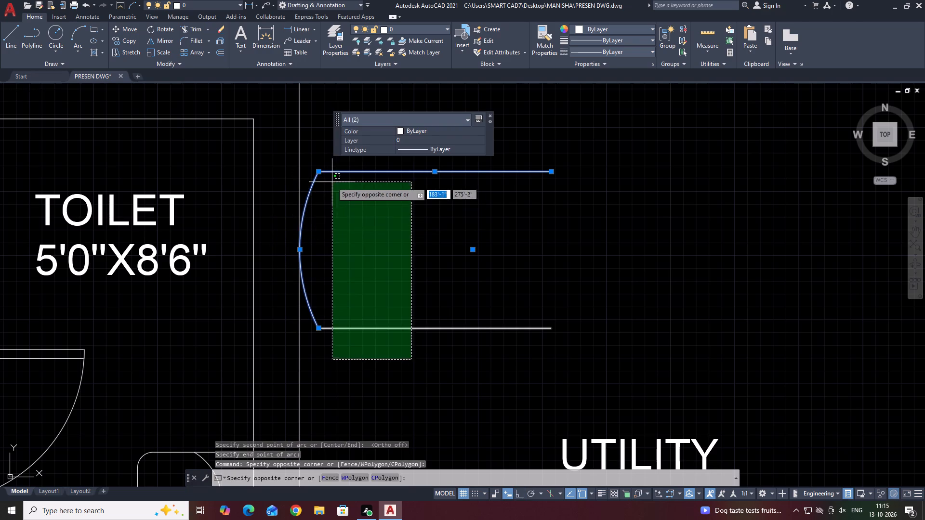
click(332, 182)
middle_drag(451, 255, 423, 246)
key(m)
key(space)
click(422, 246)
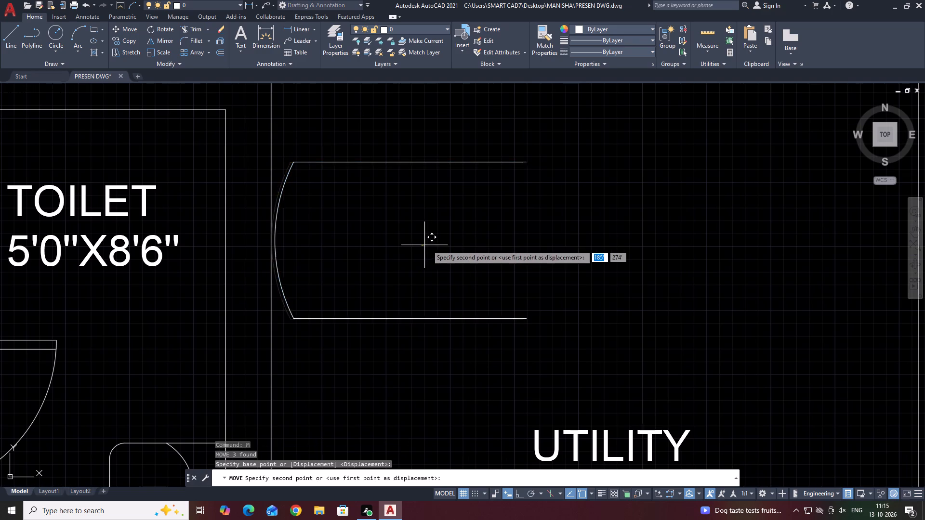
click(429, 245)
Flatten the arc by stretching its midpoint about 1" inward.
click(291, 171)
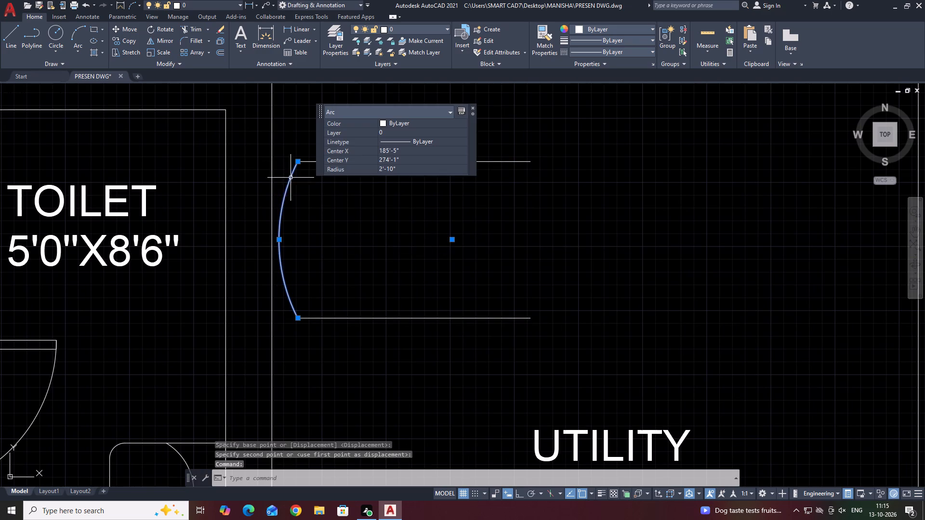
scroll(278, 241, up, 2)
click(277, 235)
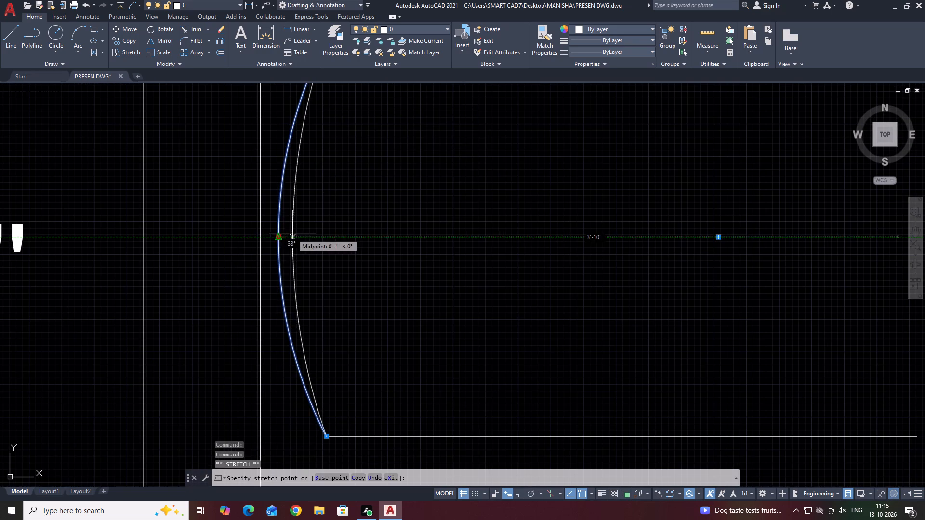
click(292, 234)
Mirror the arc about a vertical axis between the parallel lines, keeping the original, to form the opposite curved side.
scroll(319, 273, down, 4)
middle_drag(428, 273, 375, 290)
key(m)
key(i)
key(space)
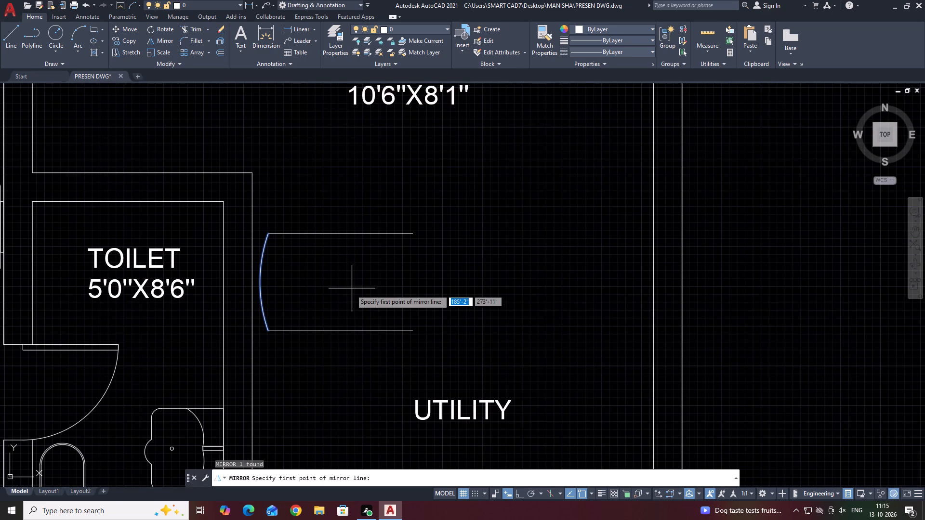
click(316, 329)
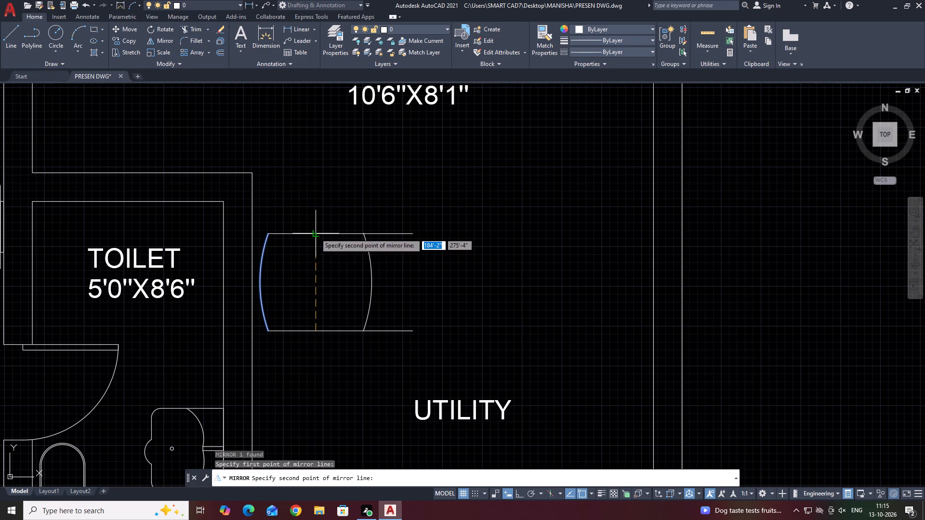
click(315, 233)
drag(343, 269, 315, 233)
Trim the ends of both horizontal lines that extend beyond the mirrored arc.
middle_click(401, 233)
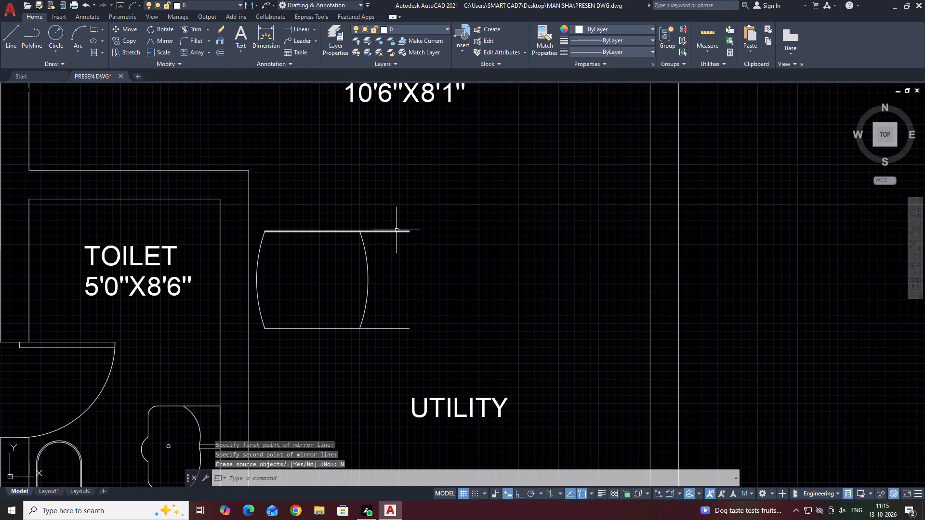
text(TR)
key(space)
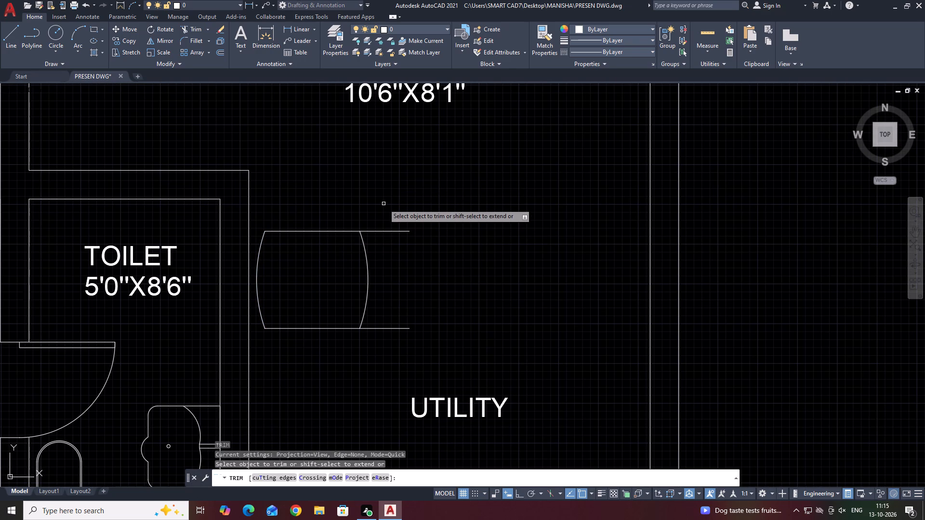
click(383, 204)
click(404, 361)
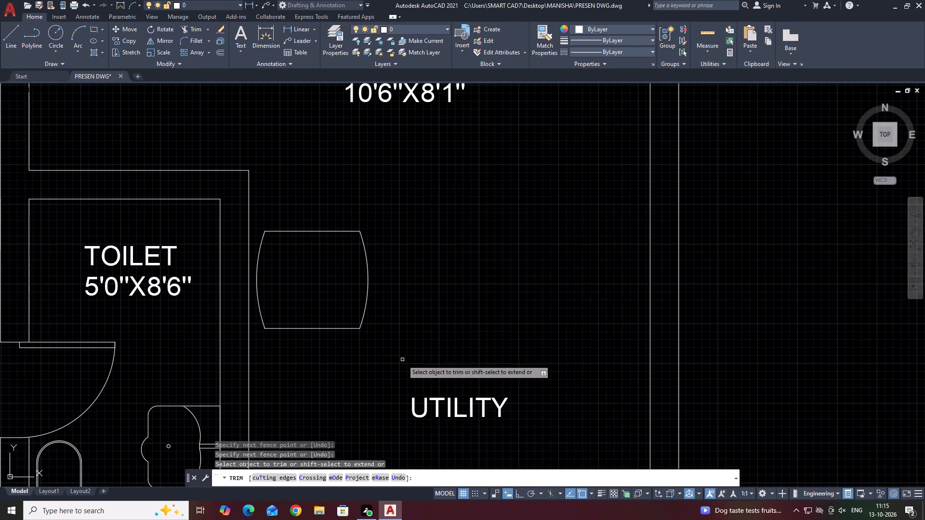
key(Escape)
Draw a circle inside the curved-sided outline beside the toilet wall, near its centre.
middle_drag(361, 300, 406, 292)
text(C)
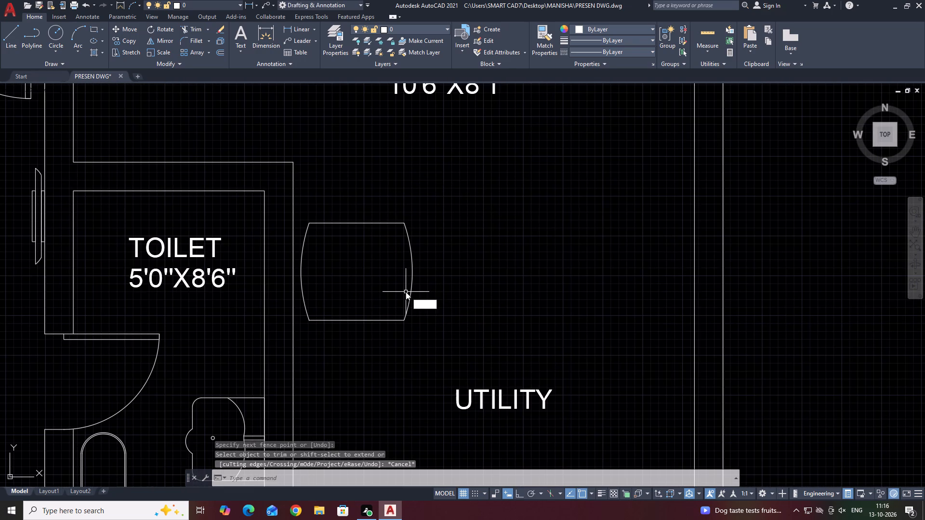
key(space)
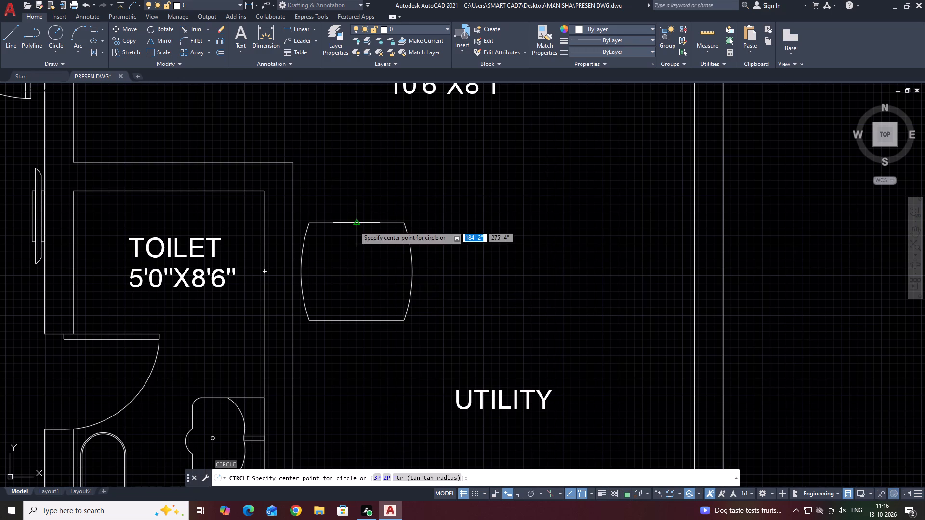
click(357, 266)
click(377, 247)
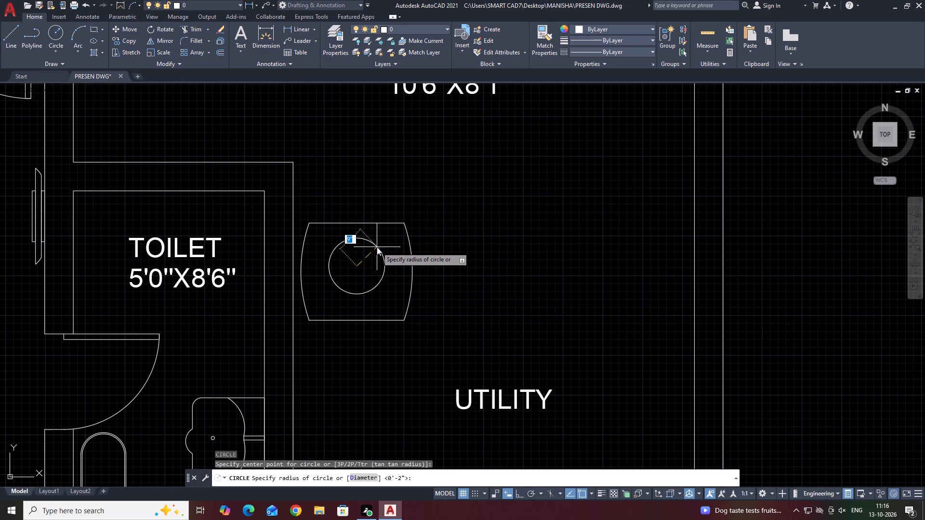
Move the circle slightly down so it sits midway between the outline's top and bottom edges.
click(388, 264)
click(379, 265)
middle_drag(401, 286, 402, 276)
key(m)
key(space)
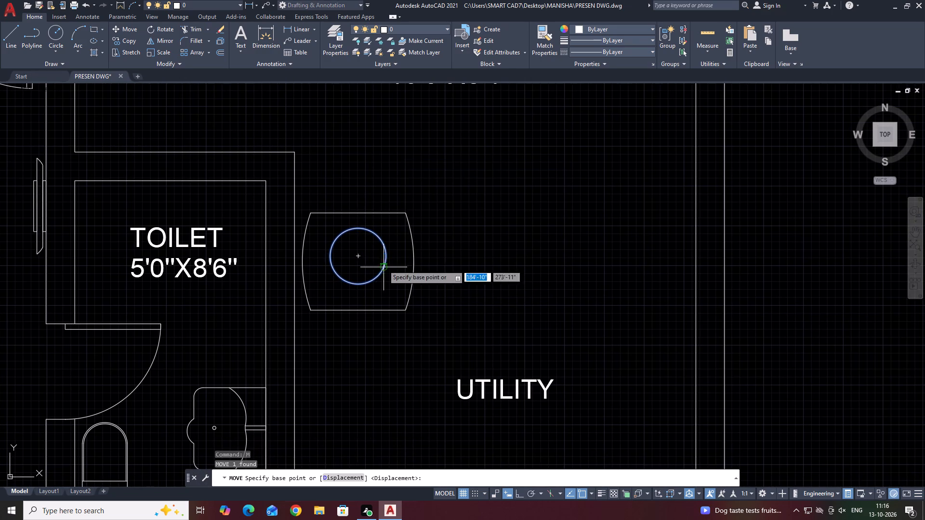
click(359, 254)
click(358, 261)
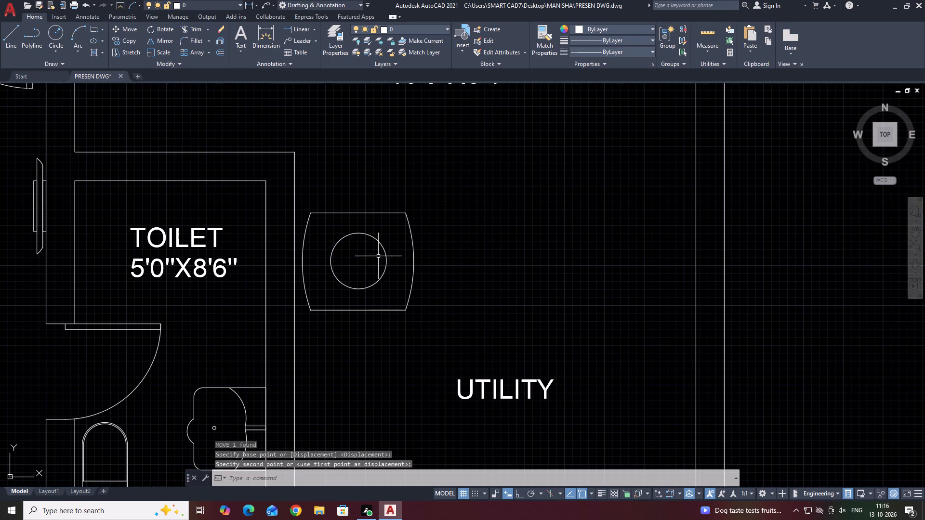
Draw two vertical lines between the fixture outline's upper and lower edges, one just outside each side of the circle.
middle_drag(394, 248, 421, 277)
scroll(414, 281, up, 2)
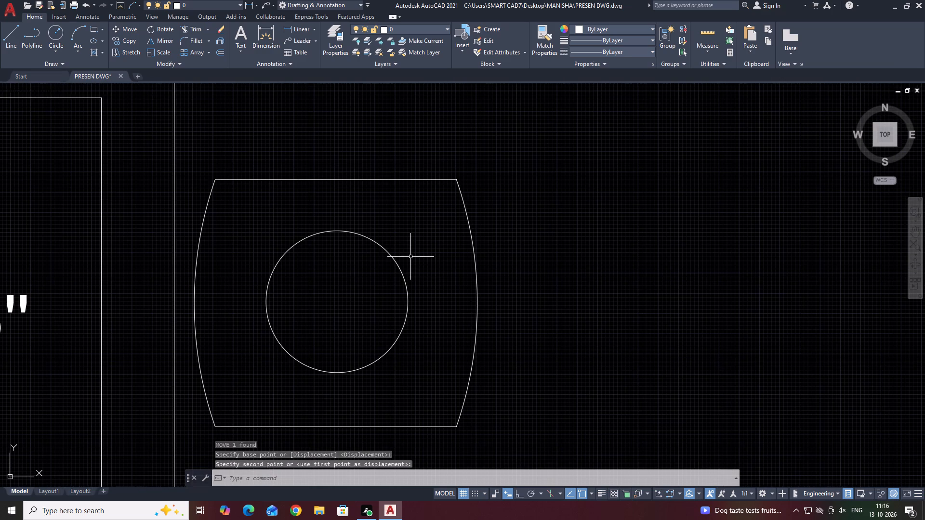
text(L)
key(space)
click(410, 180)
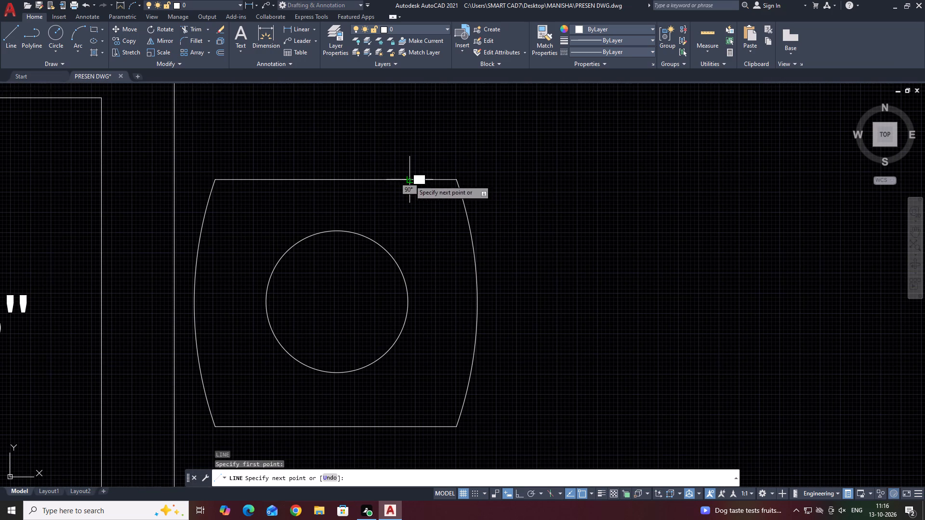
click(412, 428)
key(space)
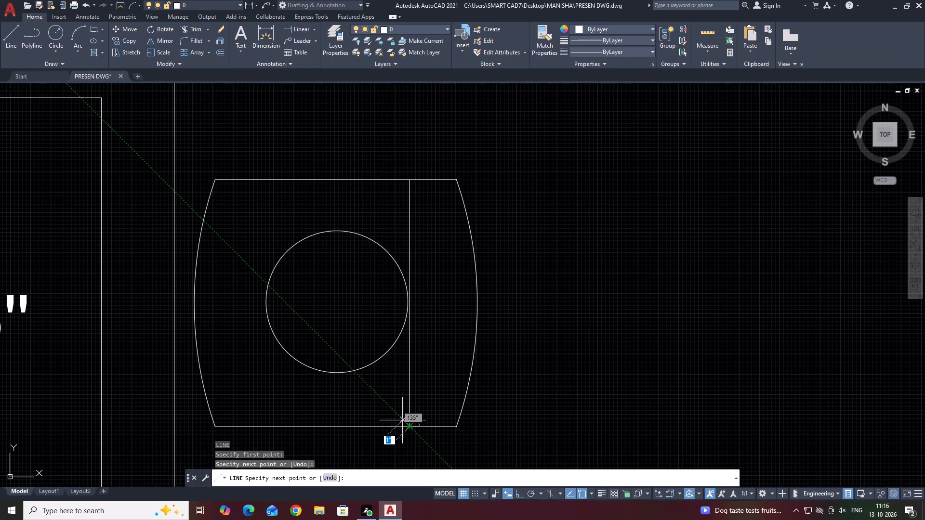
key(space)
drag(263, 428, 262, 422)
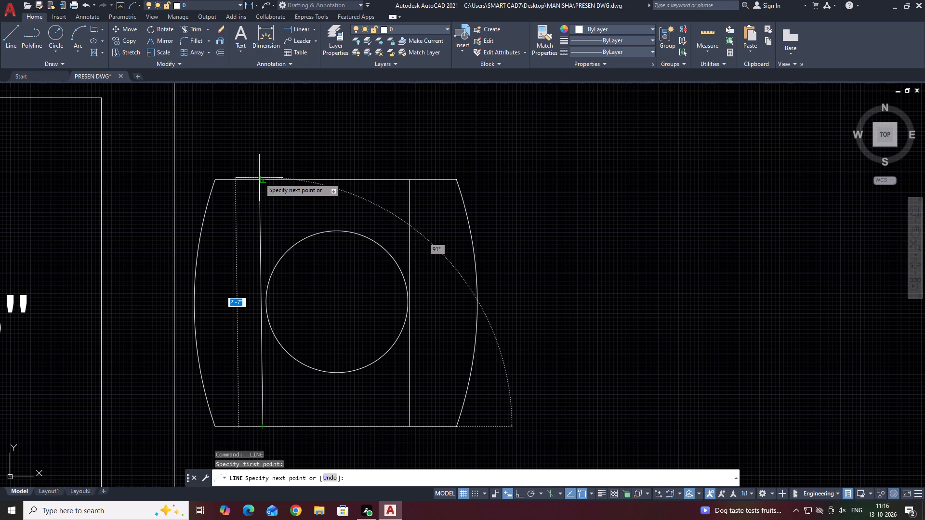
click(264, 180)
key(Escape)
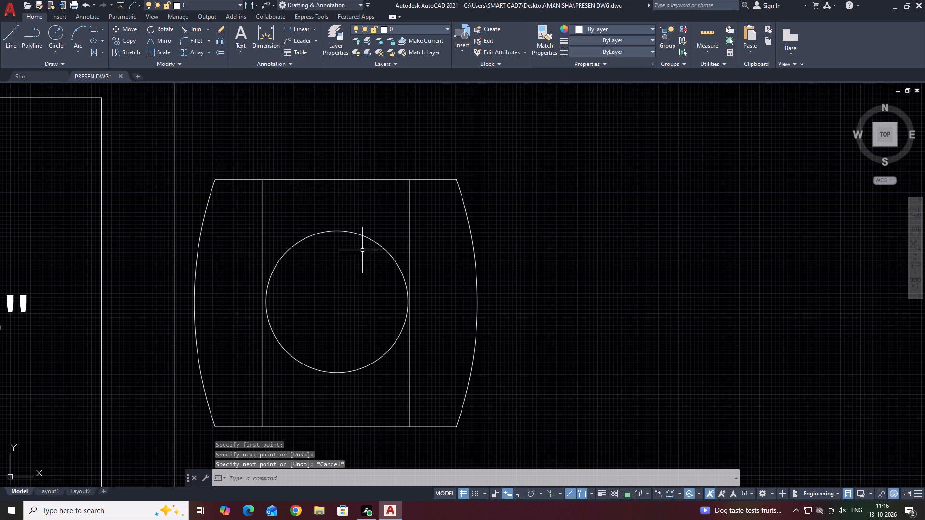
Draw a three-point arc inside the circle near its toilet-side edge, bulging toward the circle's centre and ending on its circumference.
middle_drag(392, 247, 412, 274)
key(a)
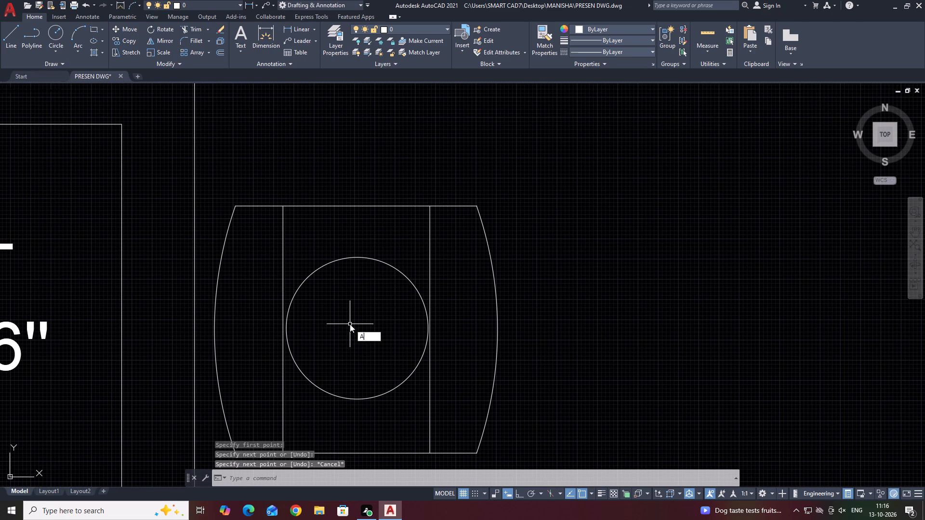
key(space)
click(293, 363)
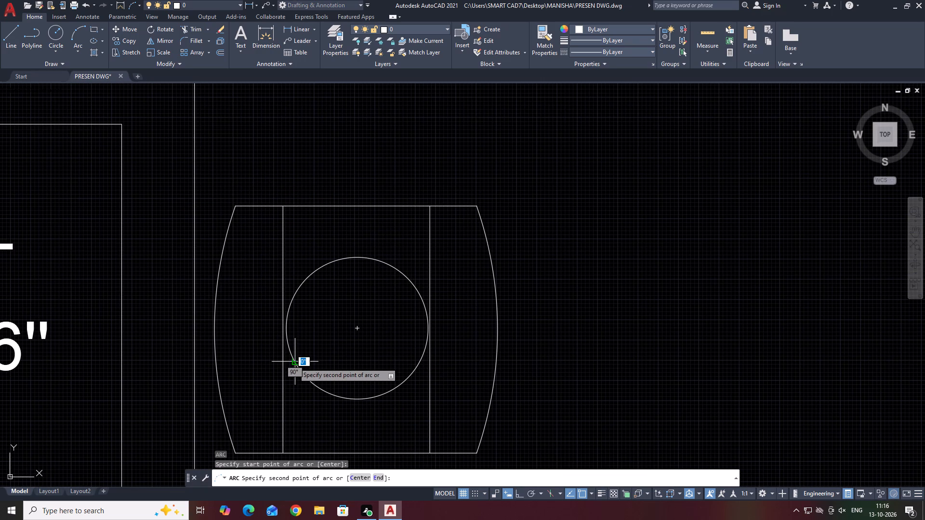
click(305, 326)
click(294, 293)
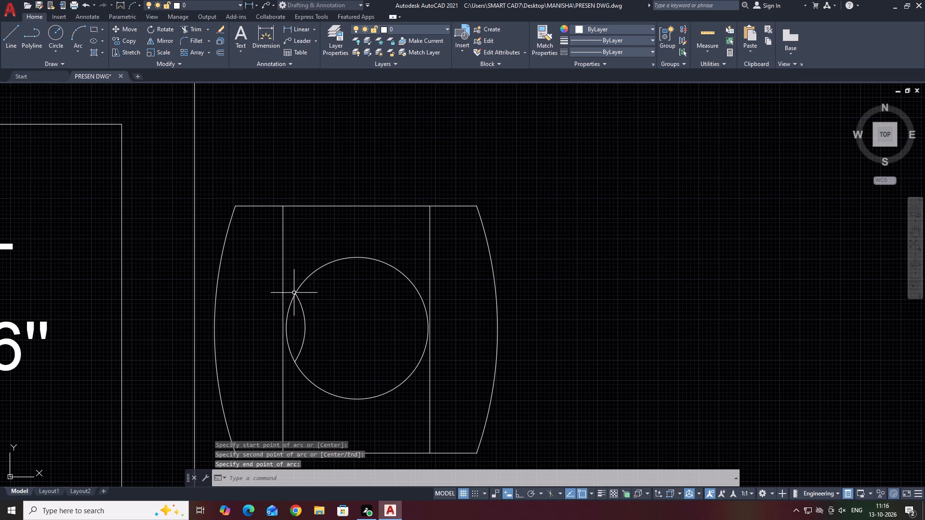
Offset the small arc 1" toward the circle's centre.
click(300, 310)
click(307, 321)
click(304, 323)
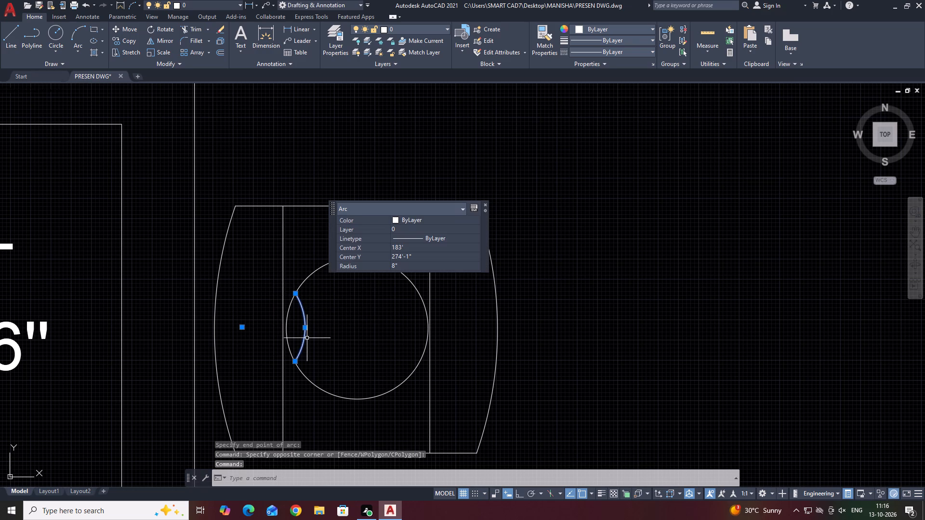
text(O 1)
key(space)
click(341, 339)
click(315, 329)
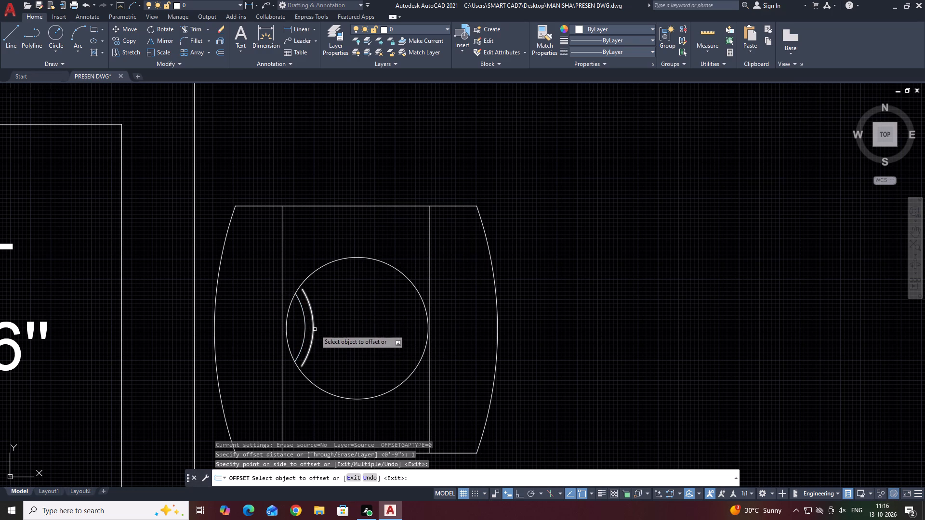
click(342, 326)
key(Escape)
middle_drag(338, 333, 341, 338)
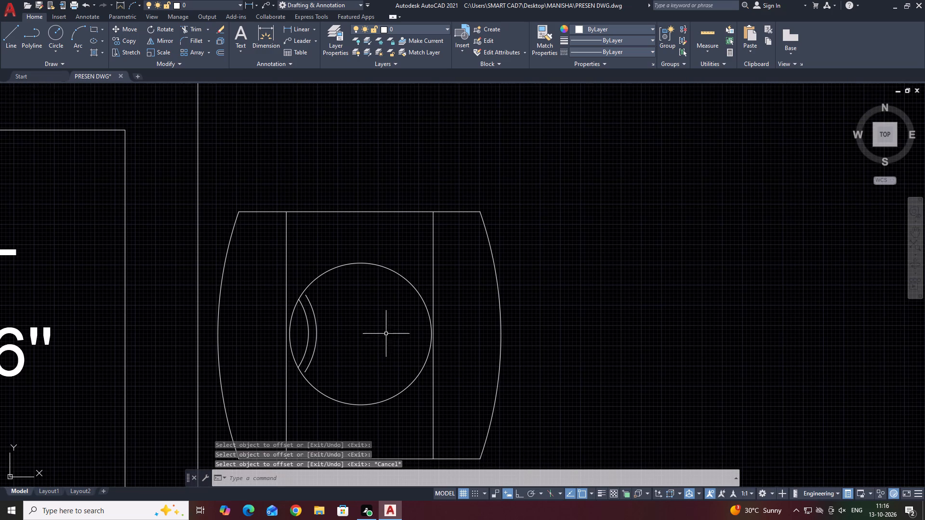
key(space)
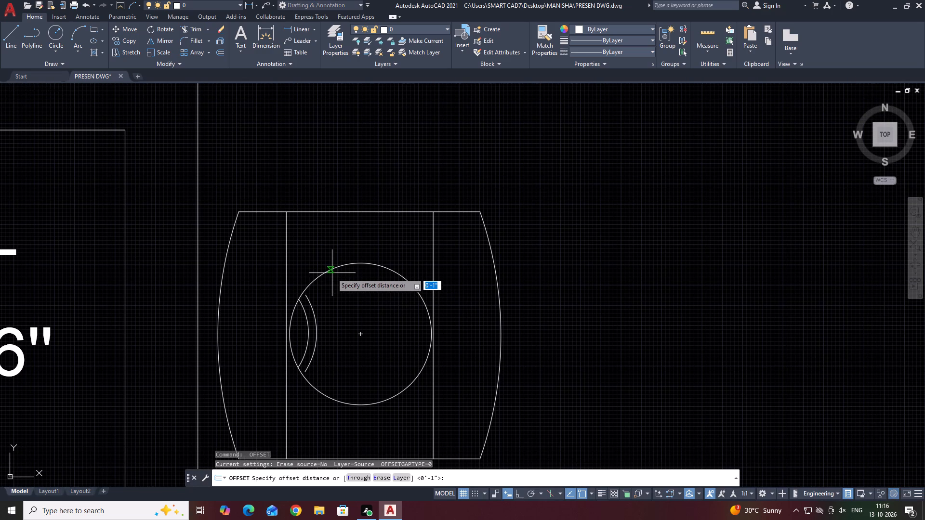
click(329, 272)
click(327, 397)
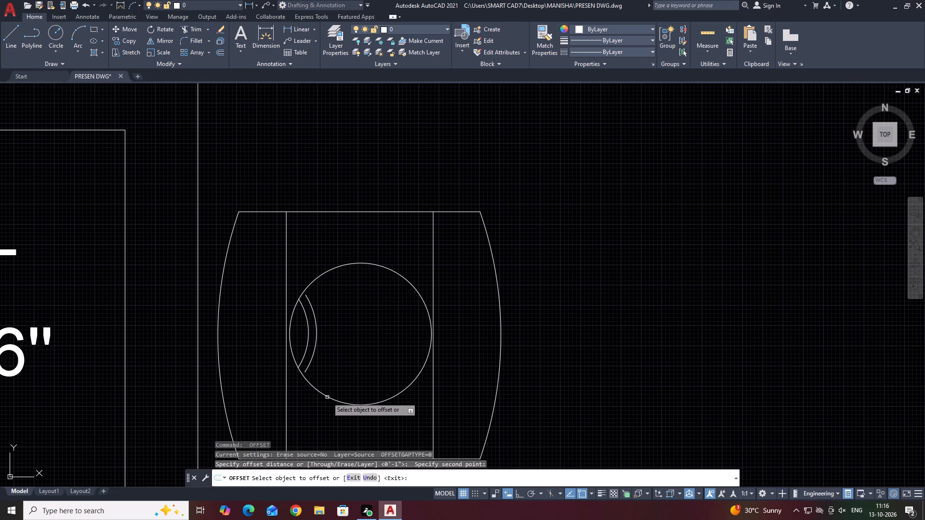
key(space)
Draw two vertical chords across the circle, one on each side of its centre.
key(l)
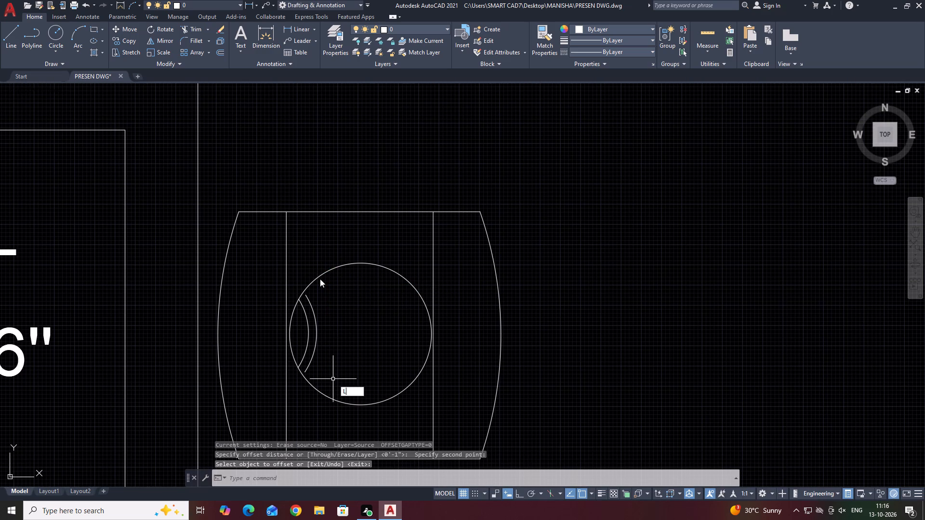
key(space)
click(324, 273)
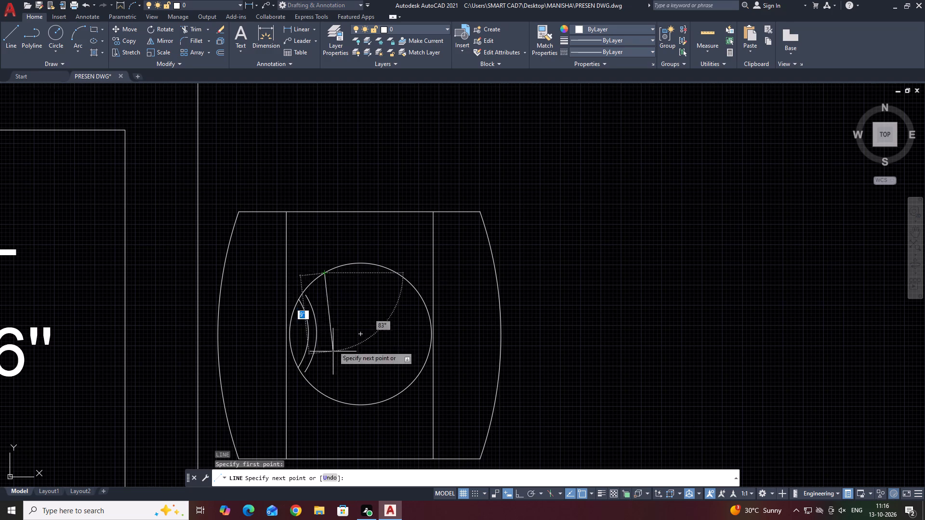
click(323, 396)
key(space)
key(space)
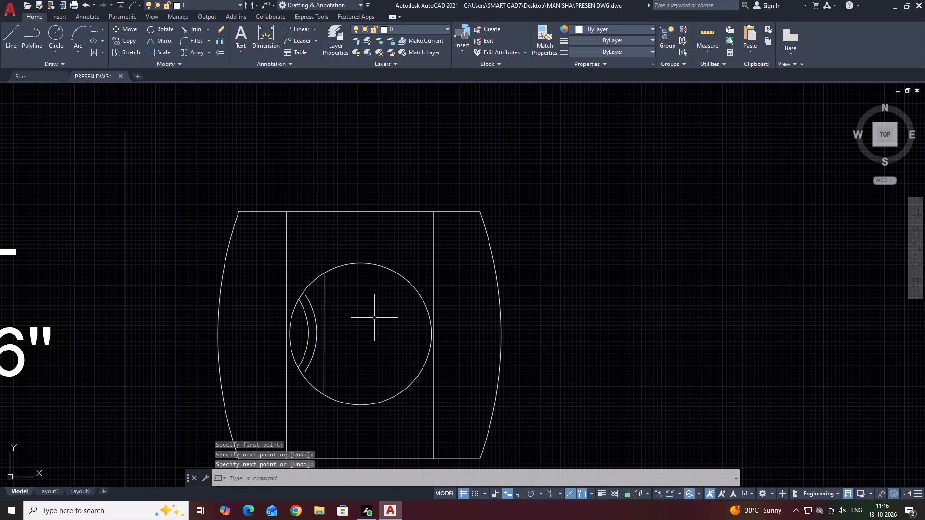
click(397, 274)
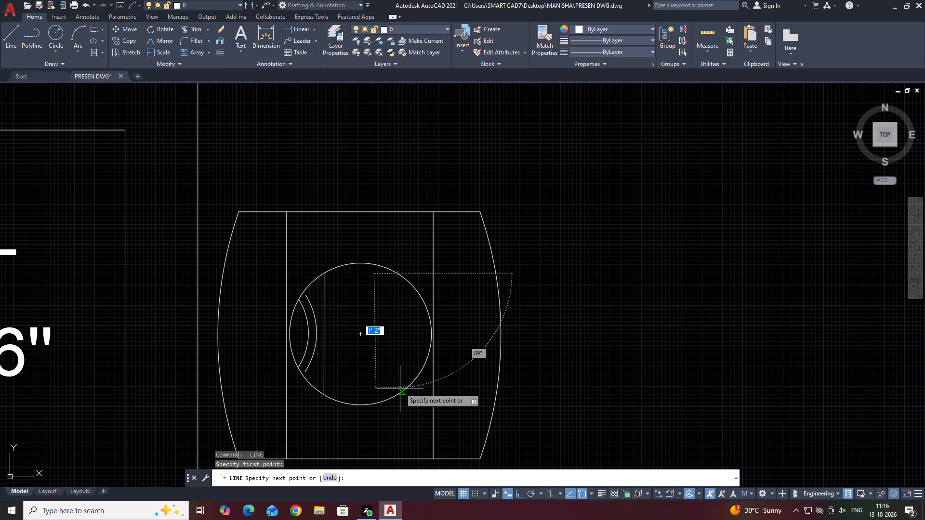
click(399, 395)
key(space)
Extend both ends of the offset arc to the circle.
text(EX)
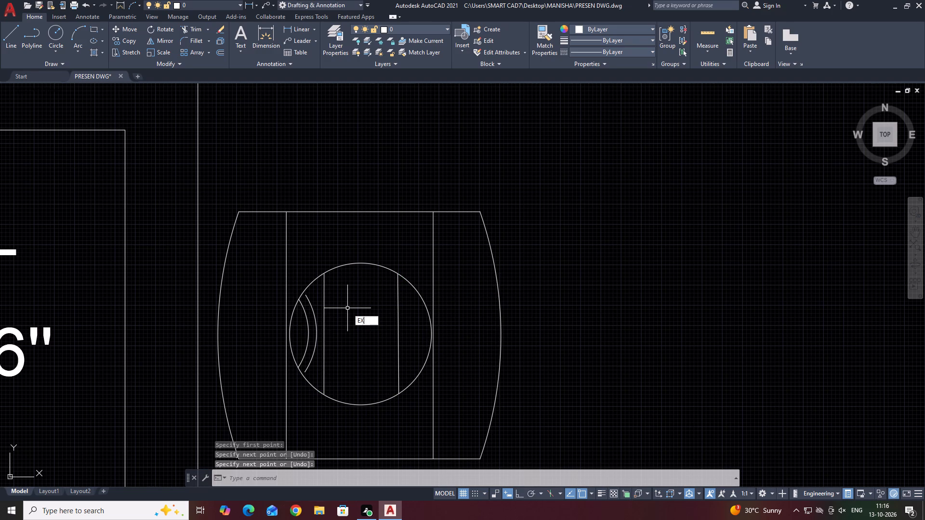
key(space)
click(314, 314)
click(315, 349)
key(Escape)
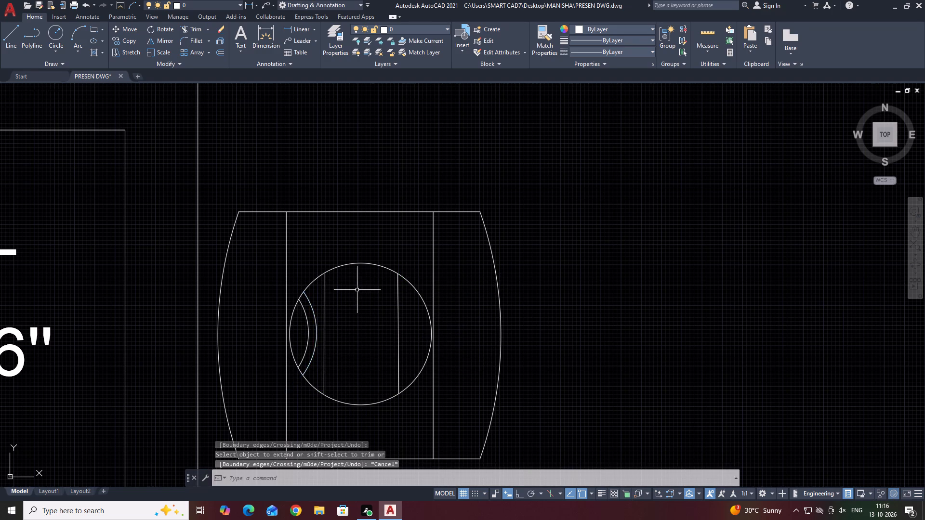
Offset the chord farther from the toilet wall outward three times at 1" spacing to form parallel lines.
middle_drag(424, 321, 402, 252)
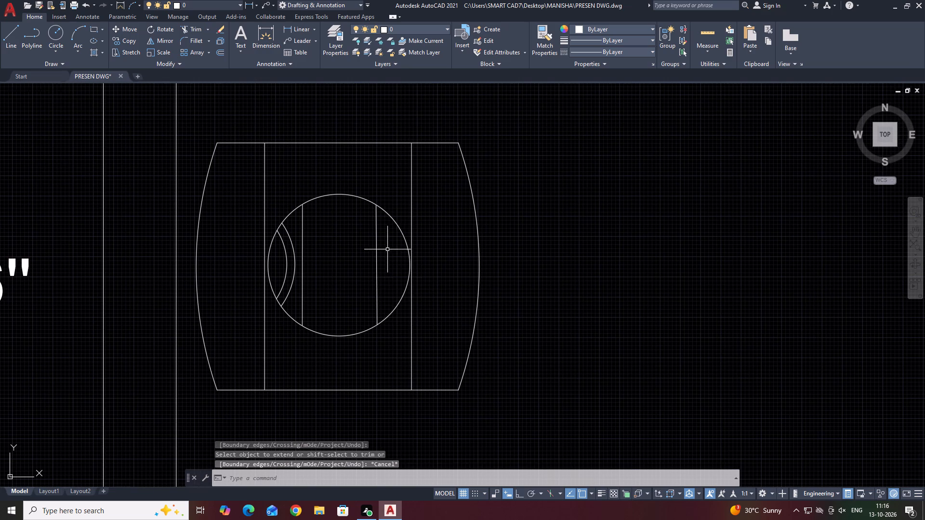
click(376, 238)
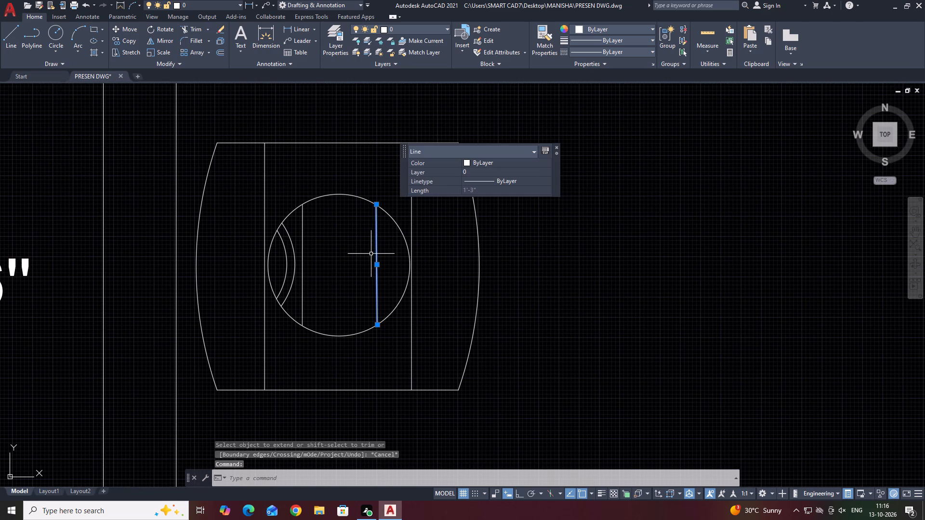
text(O 1)
key(space)
click(390, 253)
click(383, 252)
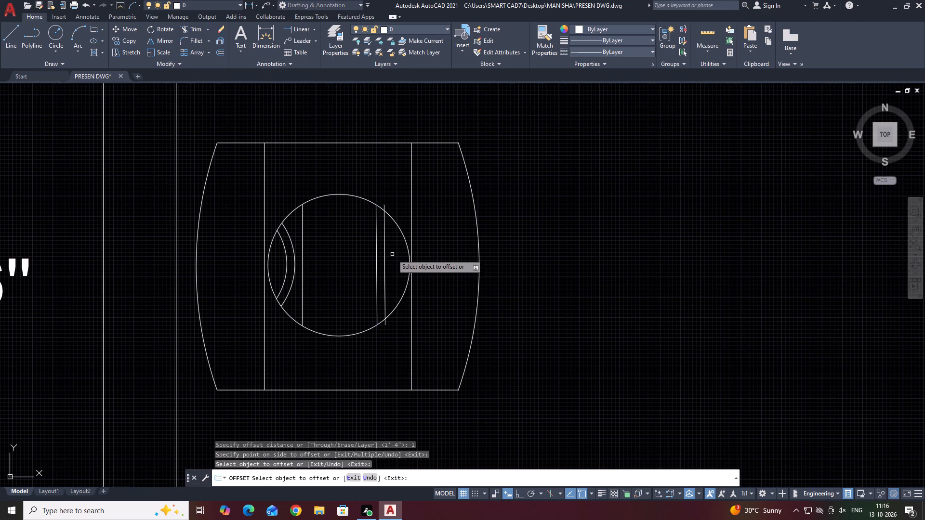
click(386, 252)
click(395, 256)
click(392, 256)
click(396, 257)
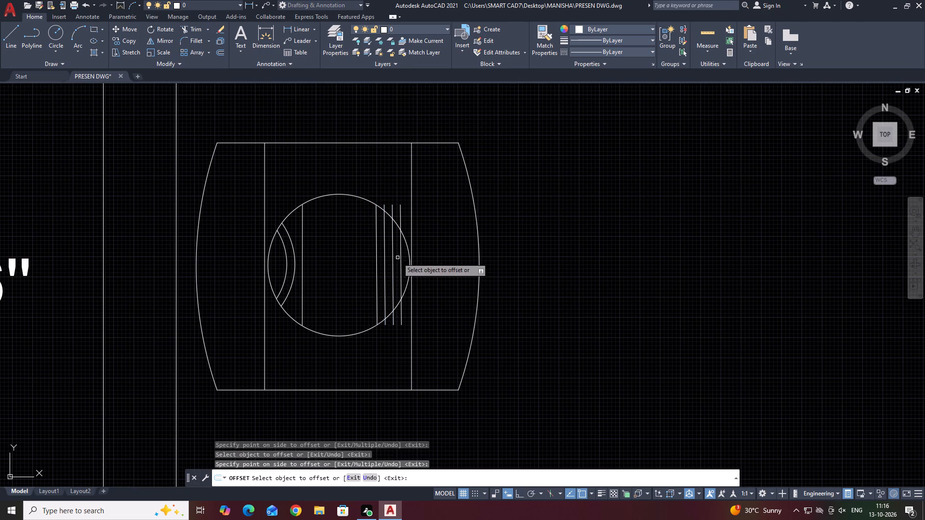
key(Escape)
Trim the upper and lower ends of the offset lines that extend beyond the circle.
key(t)
key(r)
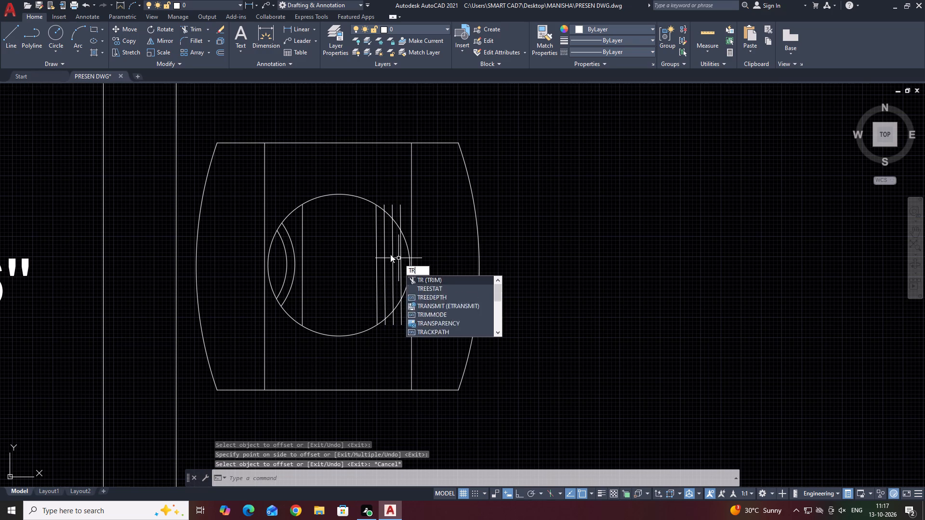
key(space)
scroll(401, 208, up, 3)
click(324, 191)
click(407, 224)
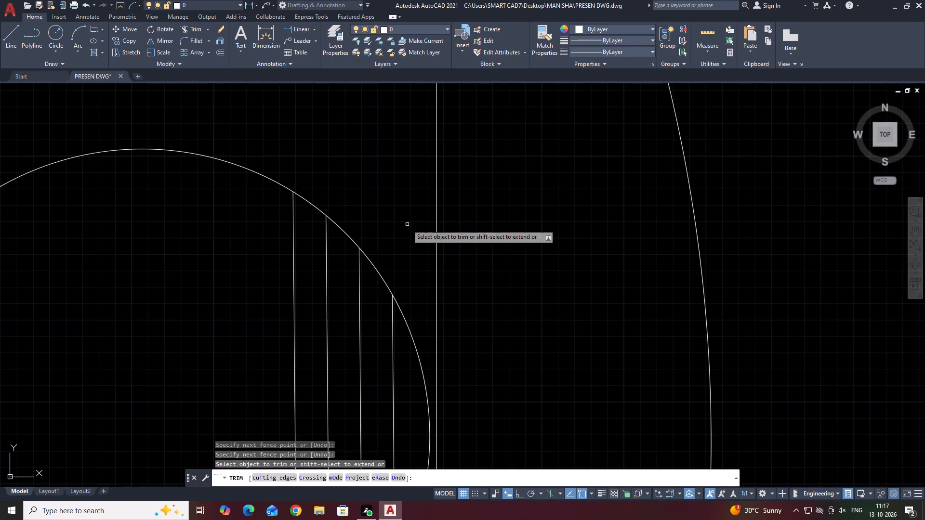
scroll(395, 207, down, 5)
scroll(389, 389, up, 2)
click(417, 321)
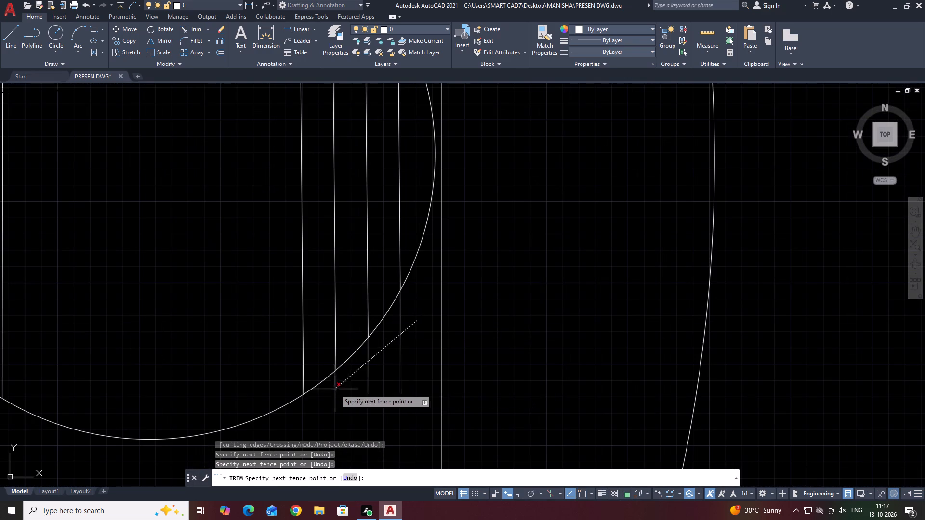
click(334, 389)
scroll(400, 372, down, 6)
key(Escape)
Examine the fixture in relation to the surrounding toilet, kitchen and utility areas of the floor plan.
middle_drag(419, 311, 395, 325)
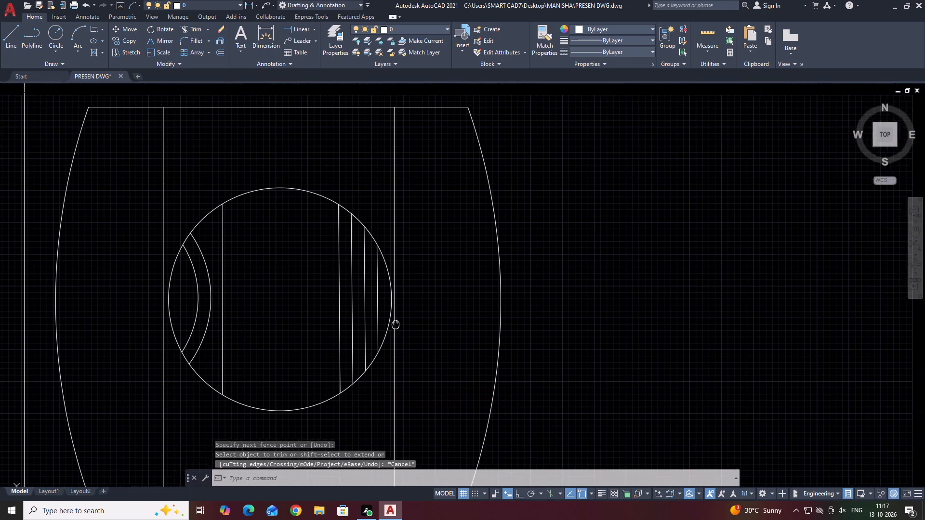
middle_drag(395, 325, 405, 332)
scroll(405, 332, down, 1)
middle_drag(478, 350, 445, 273)
middle_drag(355, 307, 381, 307)
scroll(364, 307, down, 3)
middle_drag(446, 319, 433, 272)
middle_drag(427, 306, 440, 225)
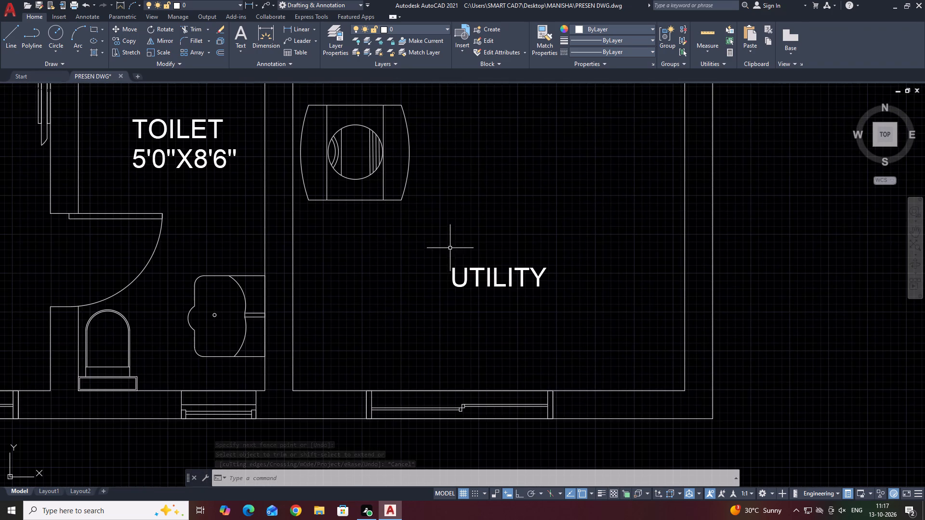
middle_drag(480, 294, 487, 312)
scroll(455, 265, down, 2)
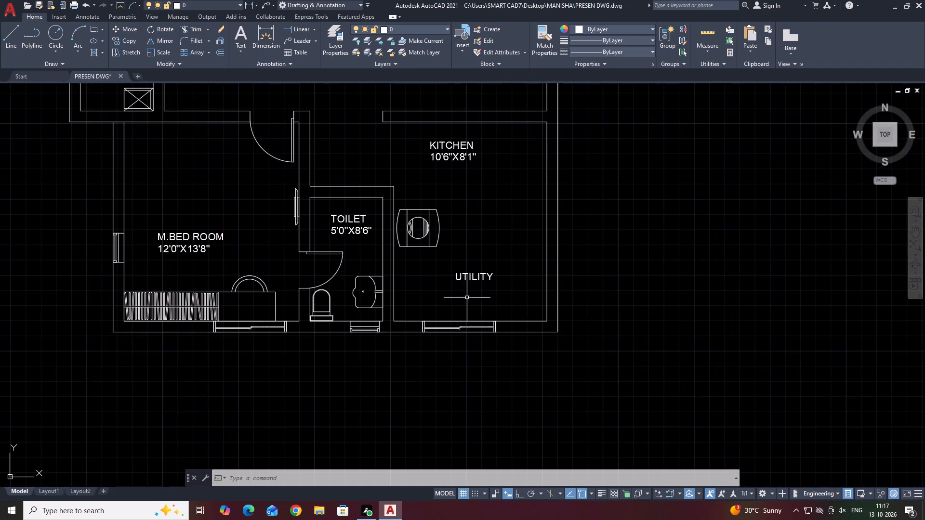
middle_drag(474, 300, 511, 305)
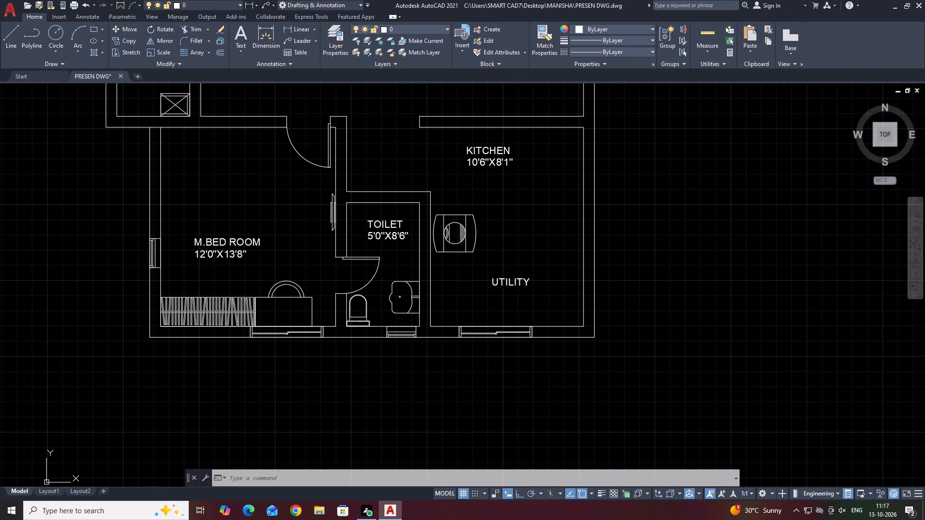
Flatten the fixture outline's two curved sides into nearly straight vertical edges by stretching each arc's midpoint inward.
scroll(469, 226, up, 4)
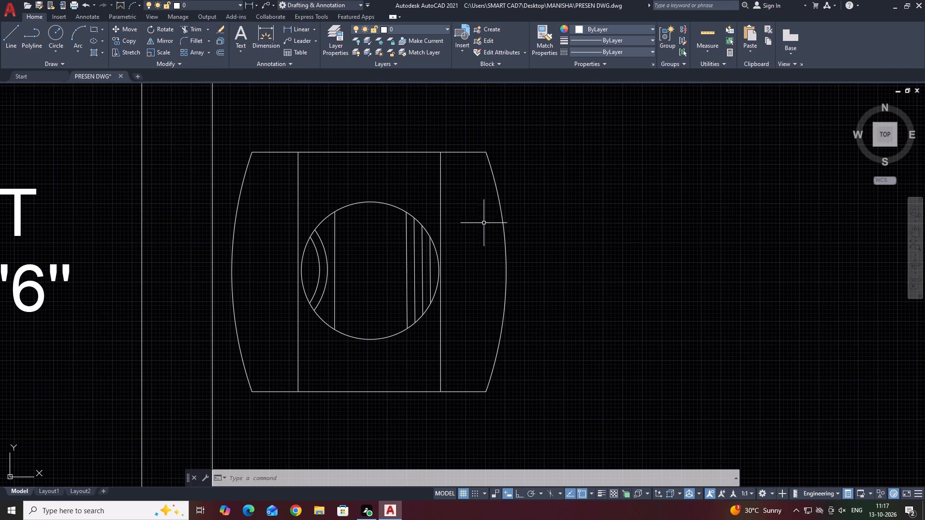
click(511, 216)
drag(493, 243, 493, 250)
click(507, 273)
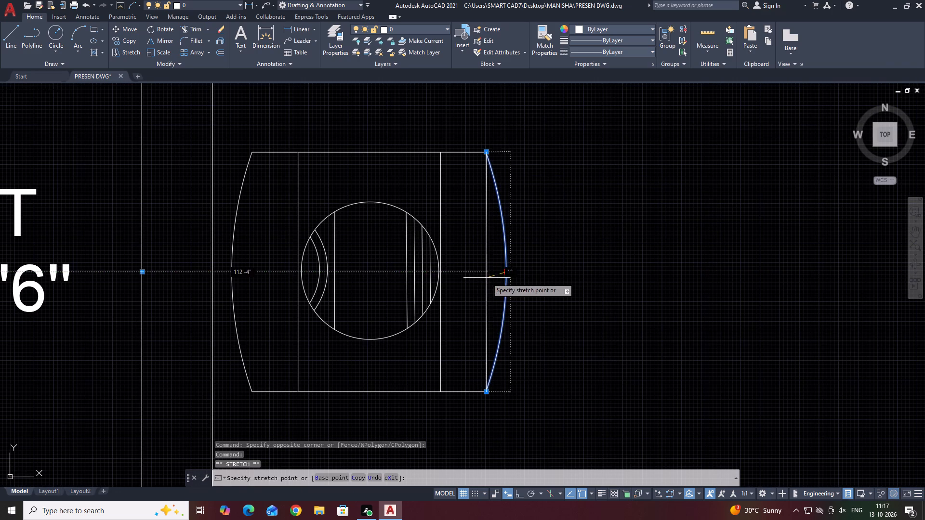
click(487, 278)
key(Escape)
click(244, 259)
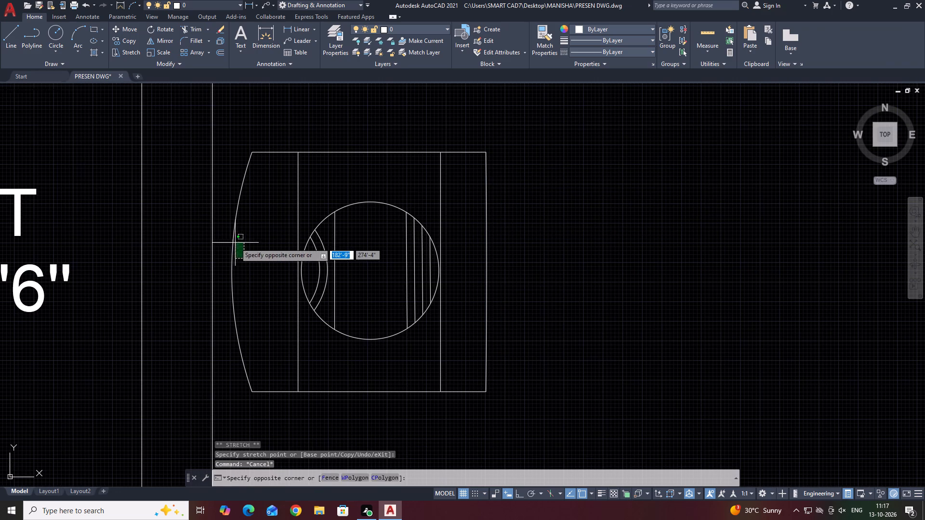
click(231, 240)
click(231, 273)
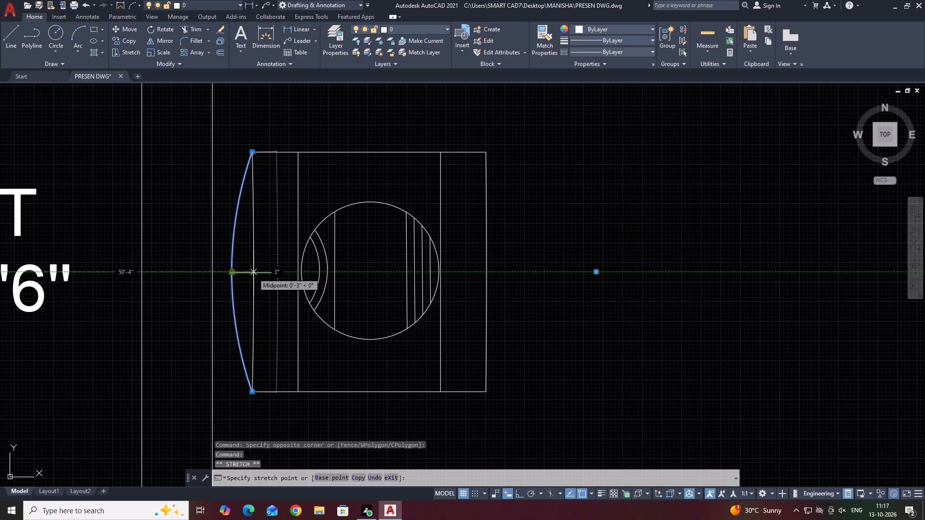
click(253, 273)
key(Escape)
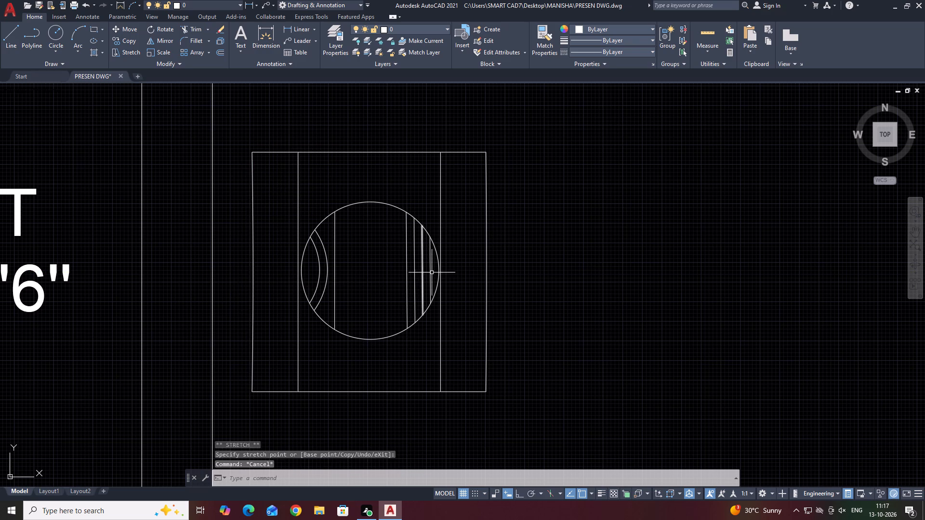
Stretch the upper edge of the washing-machine fixture straight down toward the circle to shorten the outline.
scroll(433, 273, down, 2)
scroll(441, 223, up, 2)
click(504, 228)
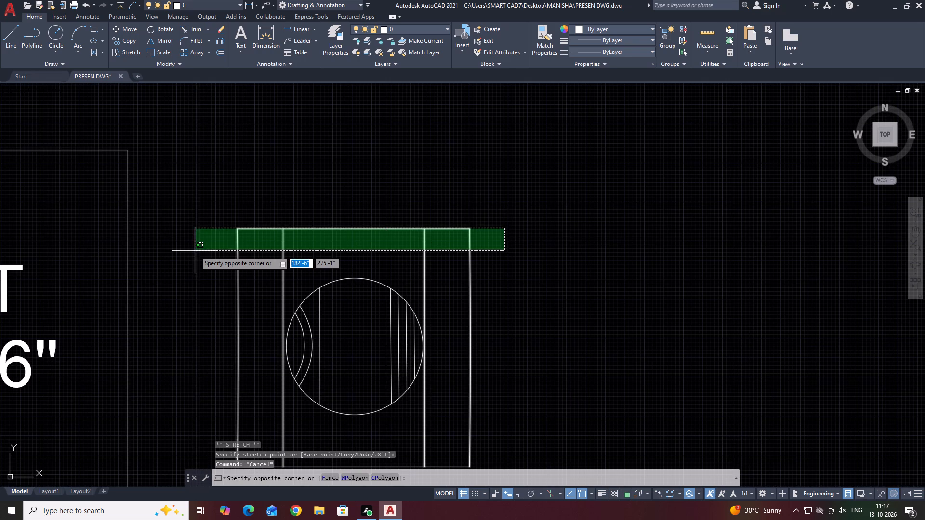
click(219, 246)
key(s)
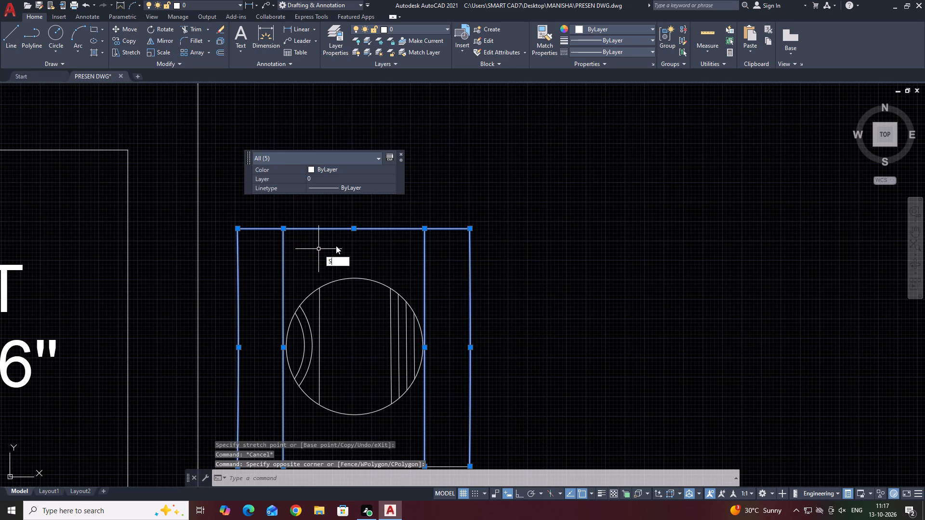
key(space)
click(352, 228)
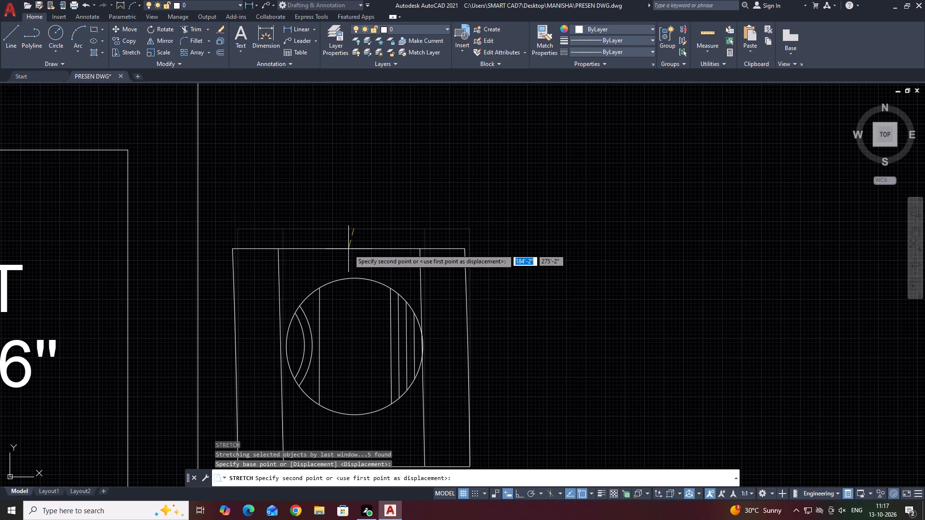
key(F8)
click(357, 262)
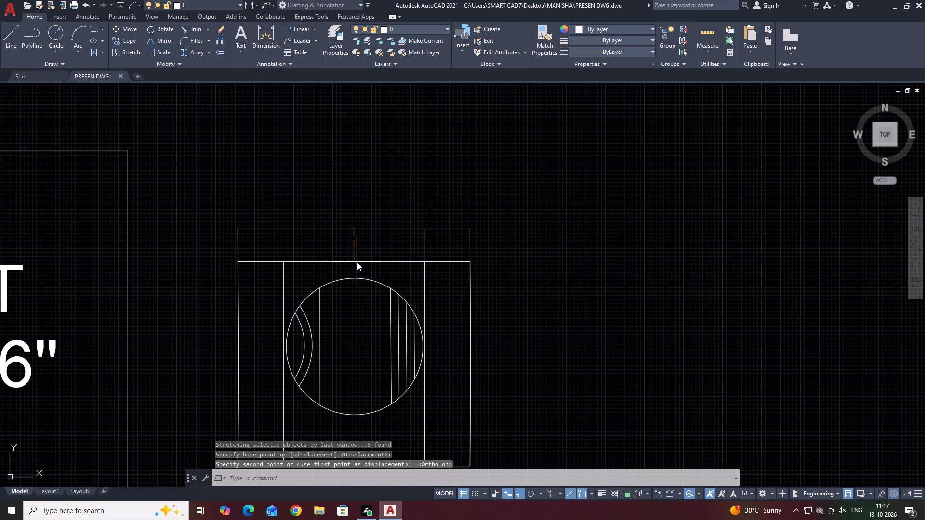
Move the circle with its inner arcs and lines down to centre it vertically within the shortened fixture outline.
scroll(405, 238, down, 4)
middle_drag(454, 279, 442, 229)
scroll(357, 207, up, 2)
click(353, 146)
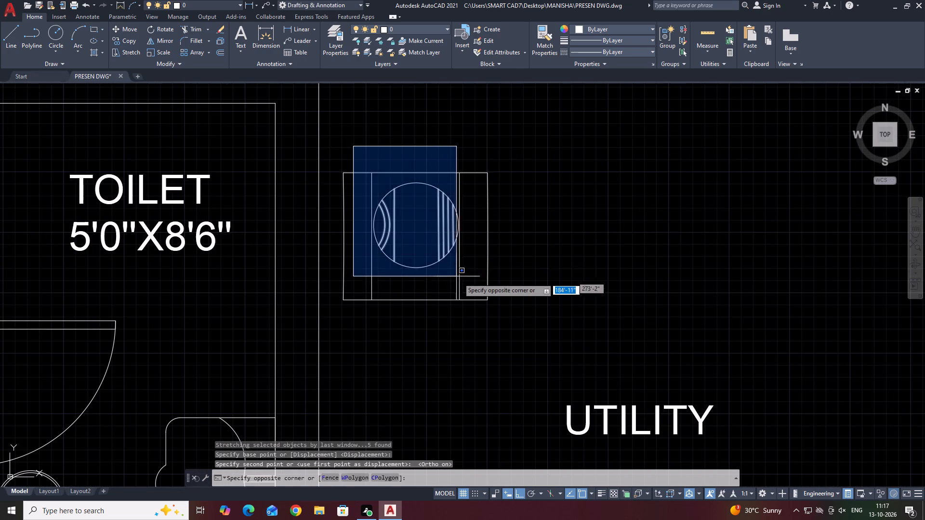
click(470, 283)
text(M)
key(space)
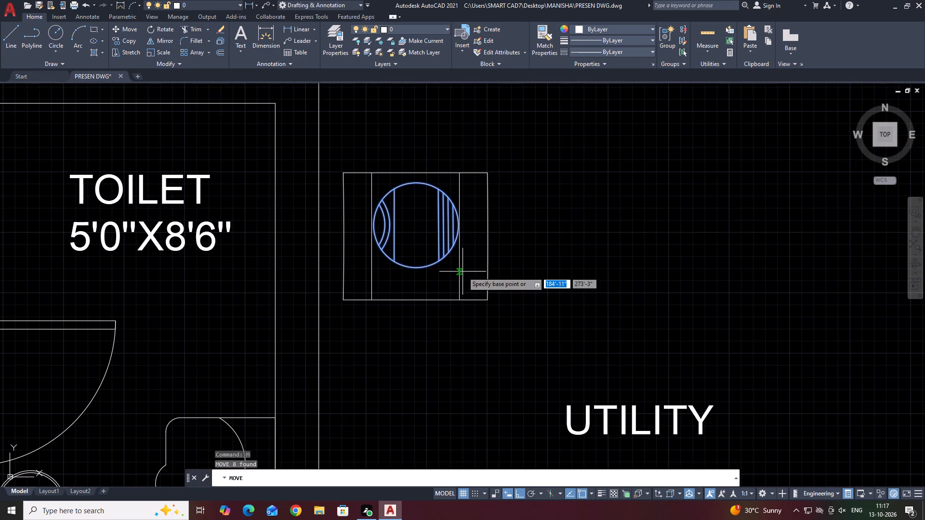
click(374, 224)
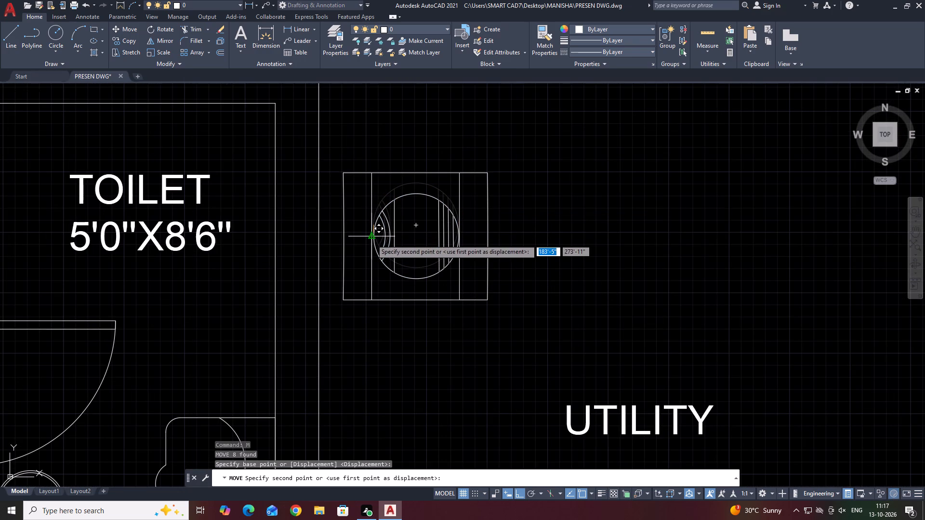
click(371, 239)
Draw a rectangle about 2'-6" wide just below the washing-machine fixture, aligned with its two sides.
middle_drag(465, 237, 462, 252)
middle_drag(524, 261, 448, 246)
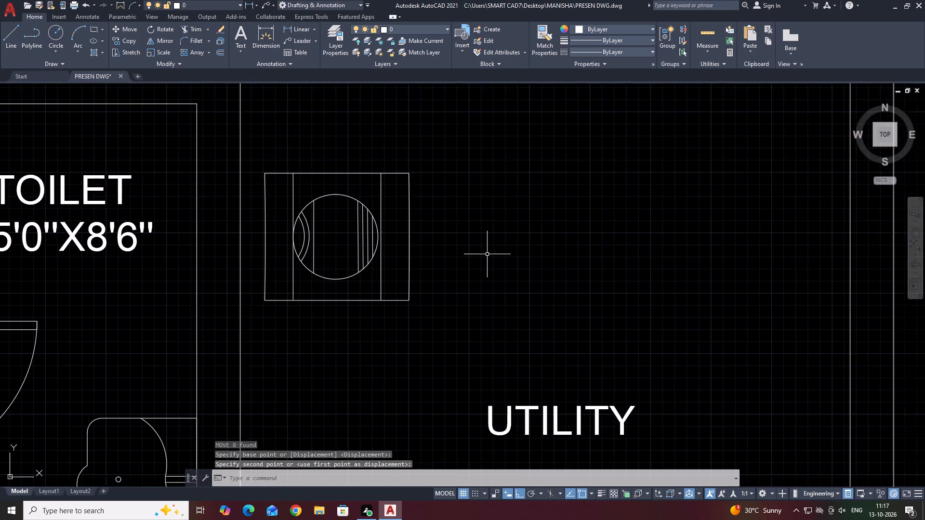
middle_drag(474, 244, 453, 229)
scroll(475, 265, down, 2)
middle_drag(507, 274, 494, 230)
middle_drag(508, 255, 488, 249)
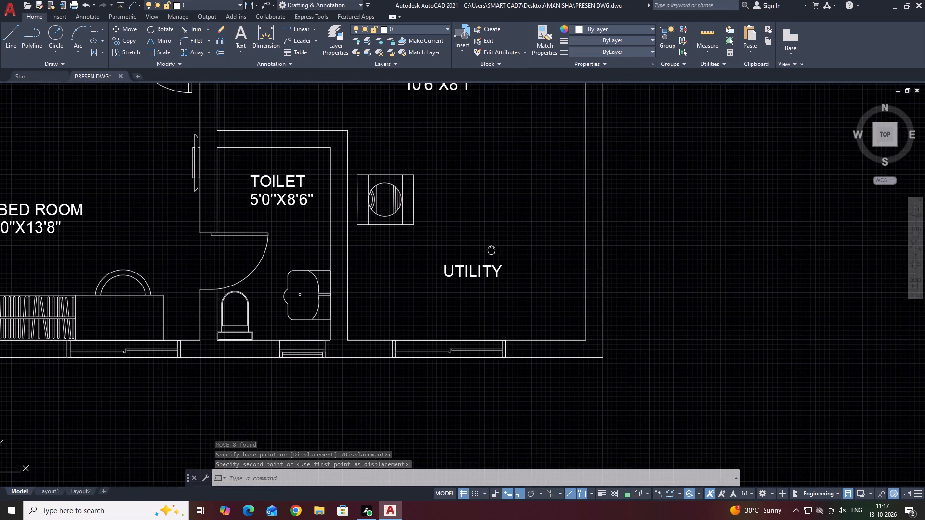
middle_drag(580, 246, 489, 242)
text(REC)
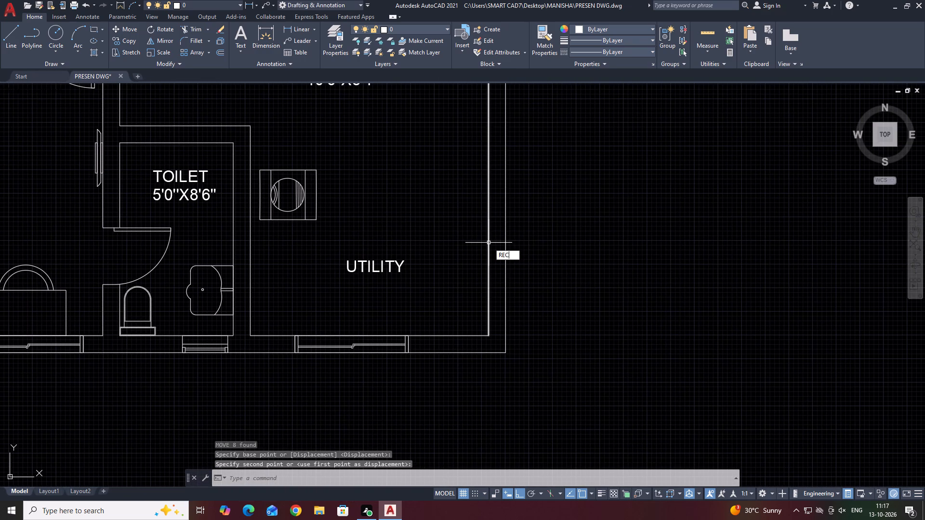
key(space)
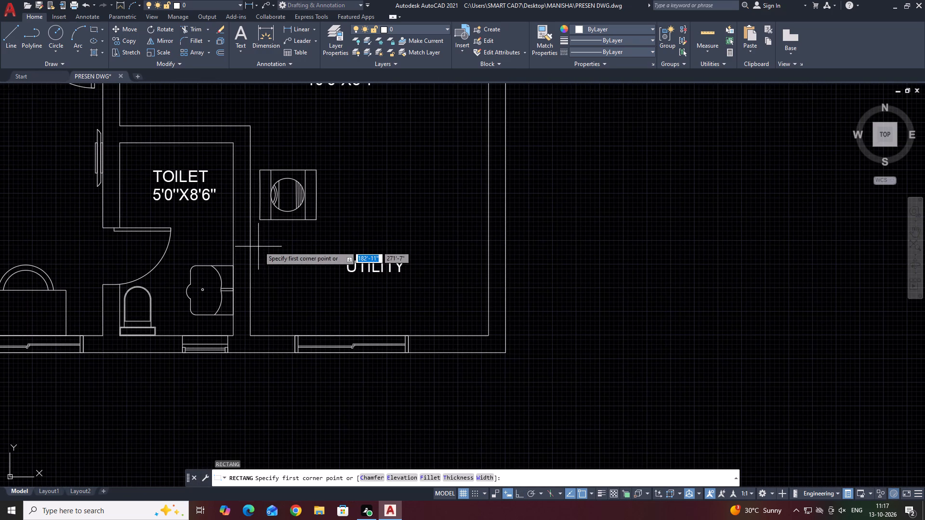
scroll(258, 228, up, 2)
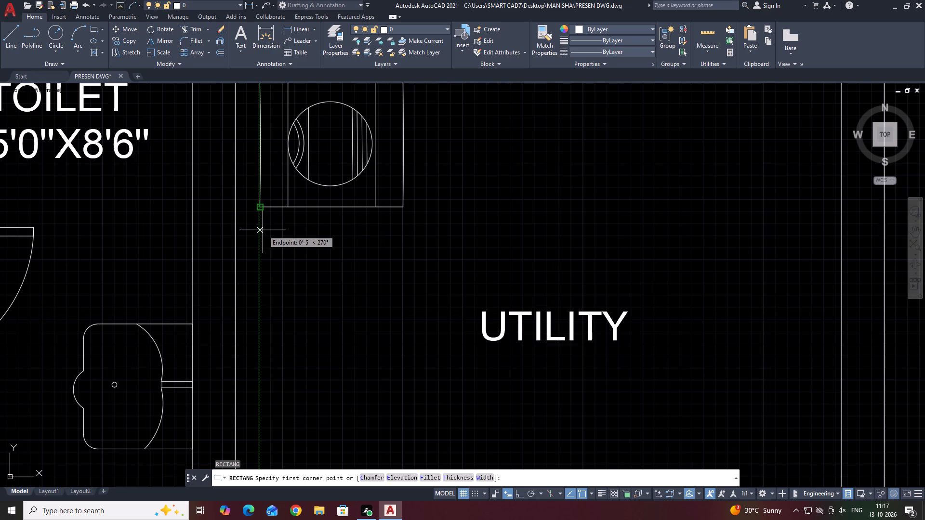
click(260, 226)
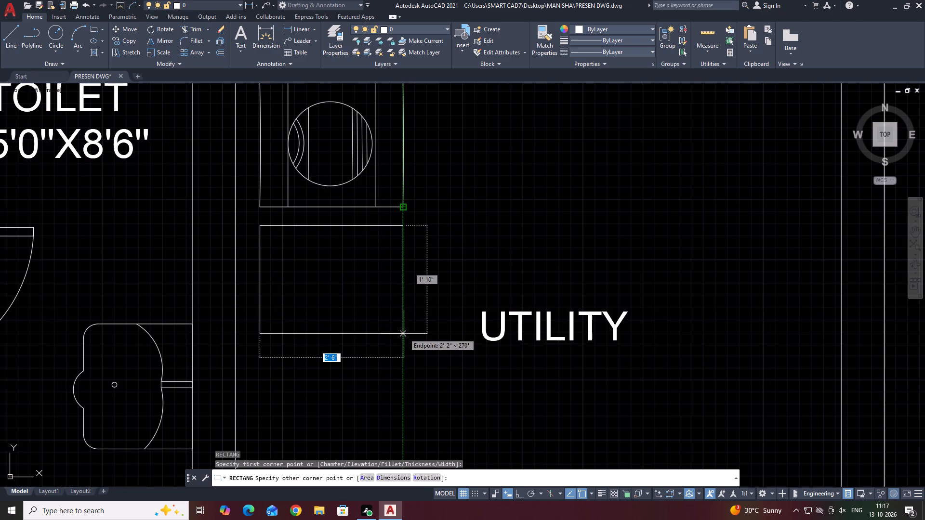
click(404, 339)
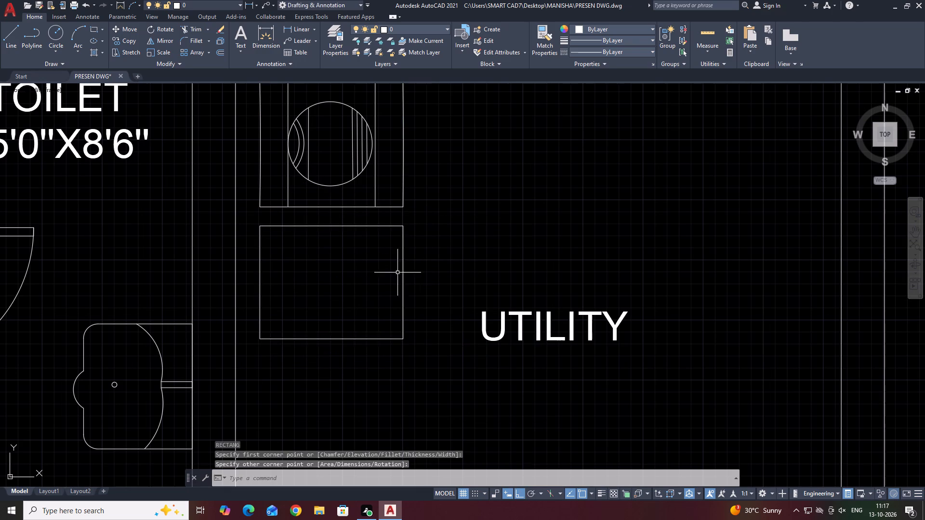
Draw a 45° line about 3" long inward from the new rectangle's upper corner farther from the toilet wall.
text(L)
key(space)
scroll(396, 221, up, 2)
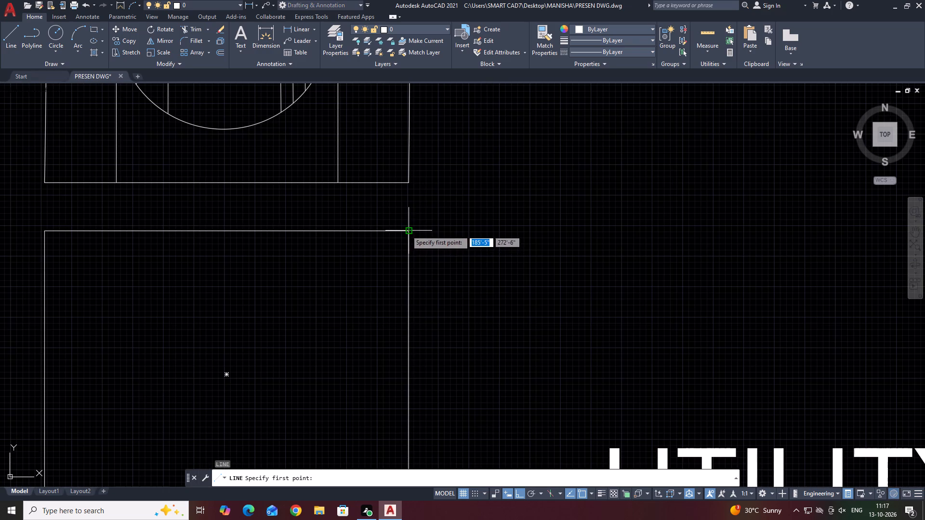
click(406, 230)
key(F8)
click(388, 254)
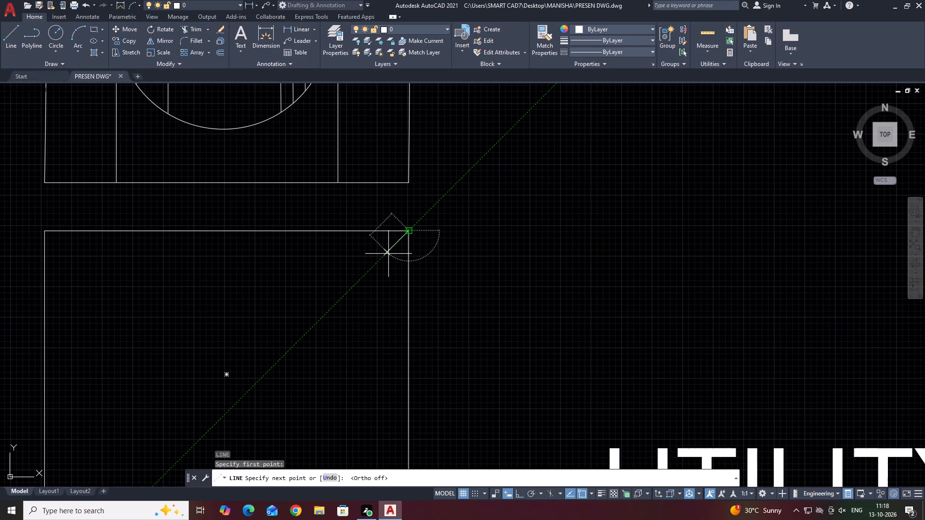
key(space)
scroll(407, 219, down, 5)
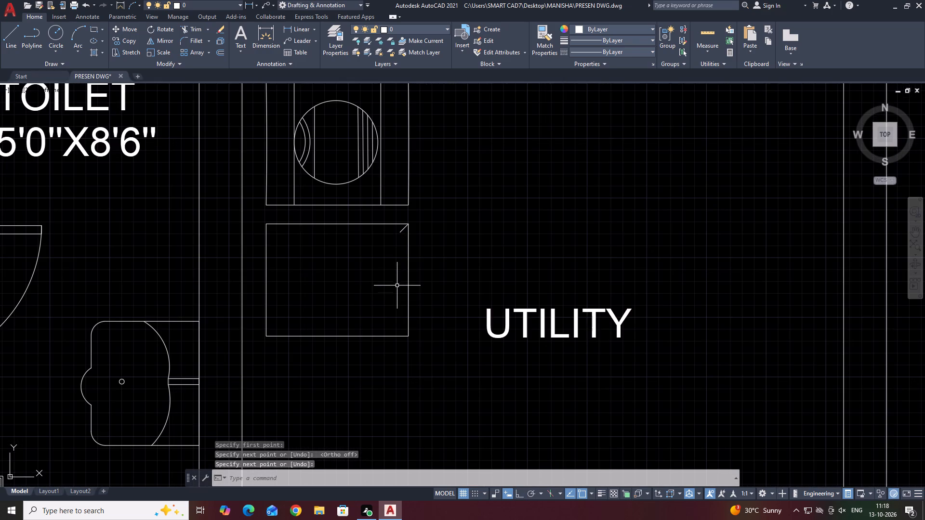
Mirror the short diagonal about the rectangle's horizontal centreline to the lower corner, keeping the original.
click(401, 229)
text(MI)
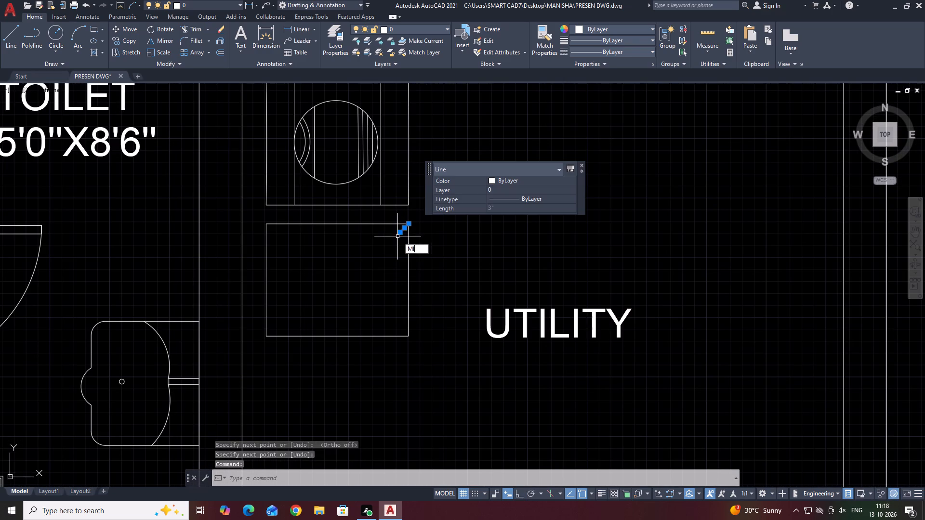
key(space)
click(409, 281)
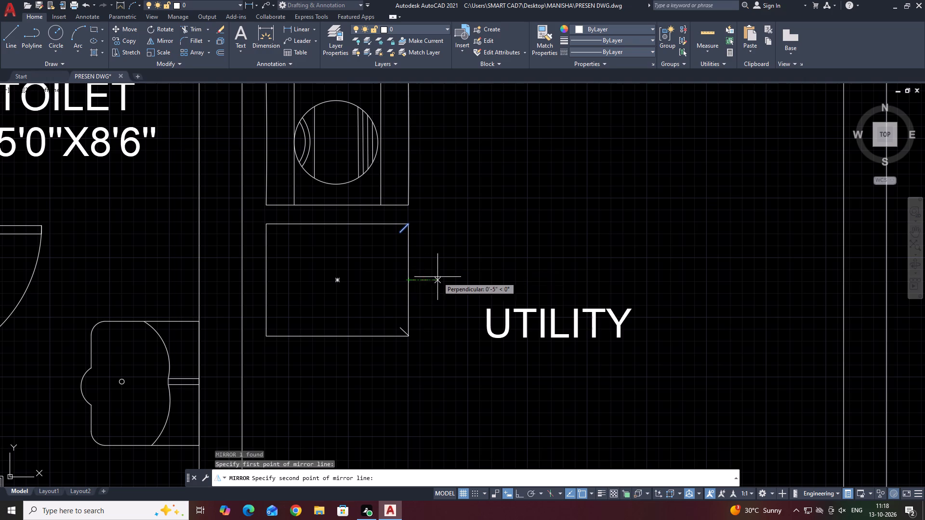
click(446, 276)
drag(464, 311, 446, 276)
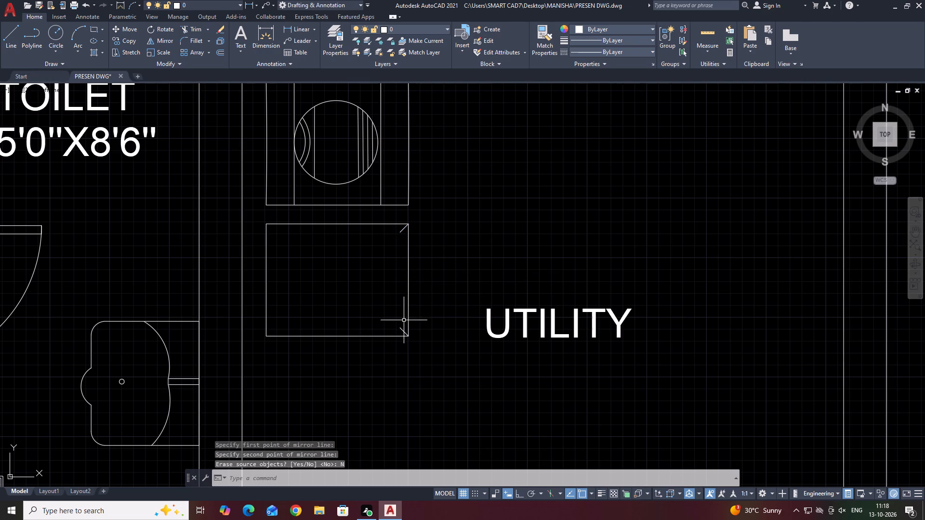
Connect the inner ends of the two corner diagonals with a vertical line.
key(l)
key(space)
drag(401, 329, 400, 325)
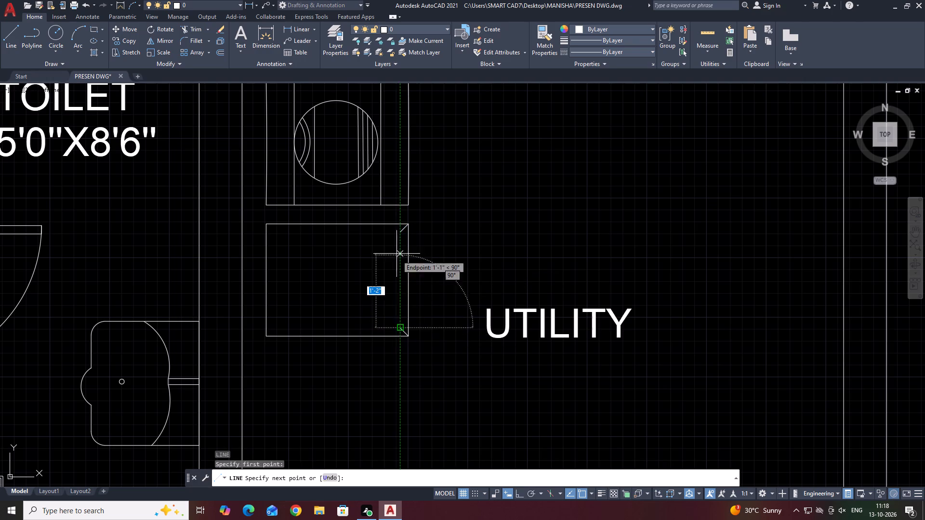
click(398, 229)
key(Escape)
Examine the two utility fixtures in relation to the kitchen and the rest of the floor plan.
middle_drag(483, 261, 475, 271)
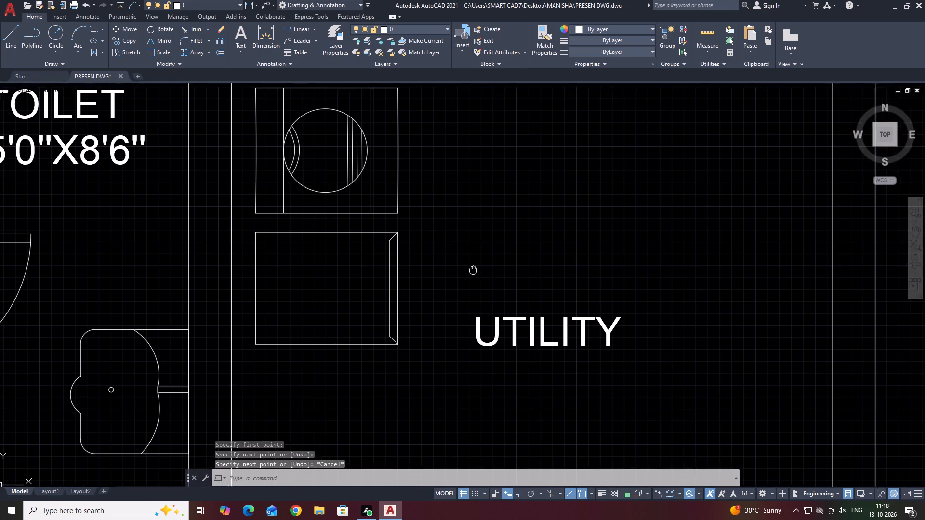
middle_drag(475, 271, 481, 293)
middle_drag(515, 300, 445, 243)
scroll(445, 243, down, 2)
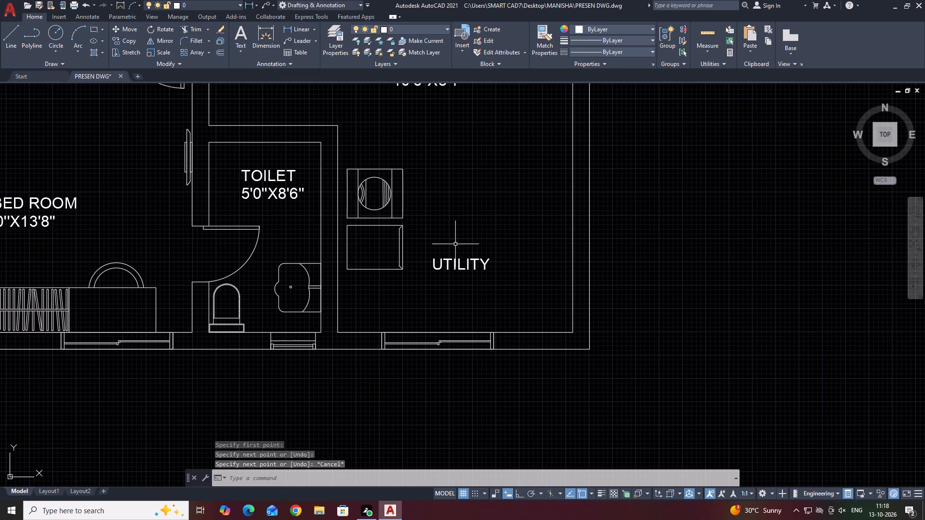
middle_drag(524, 153, 527, 251)
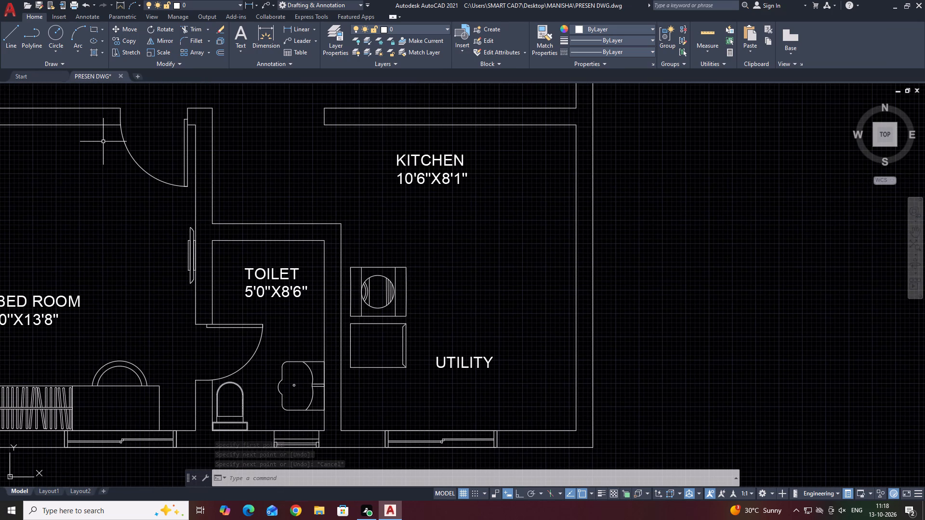
middle_drag(293, 209, 294, 274)
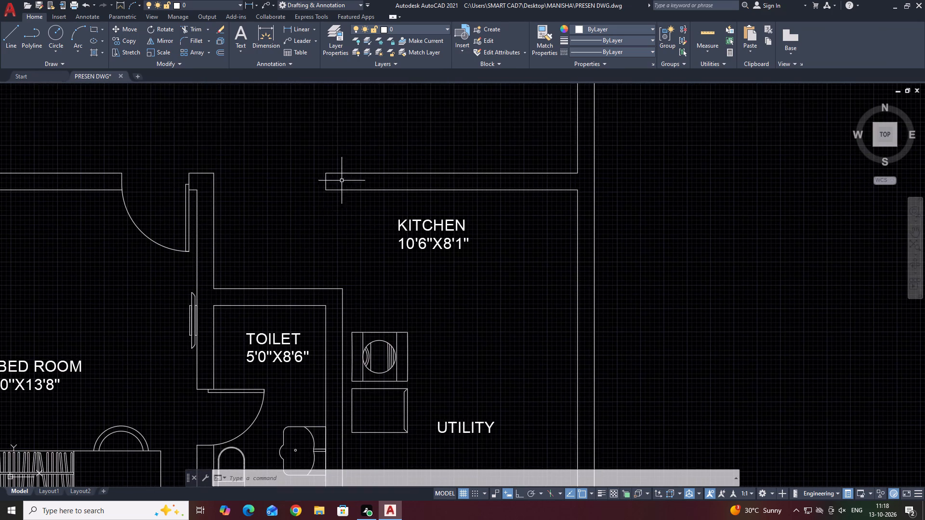
scroll(331, 152, down, 3)
middle_drag(374, 139, 386, 195)
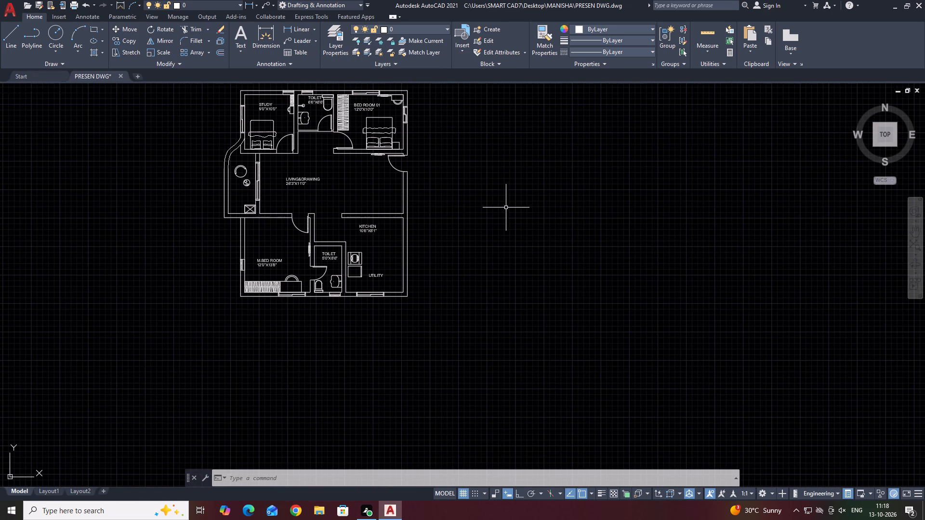
middle_drag(409, 200, 434, 232)
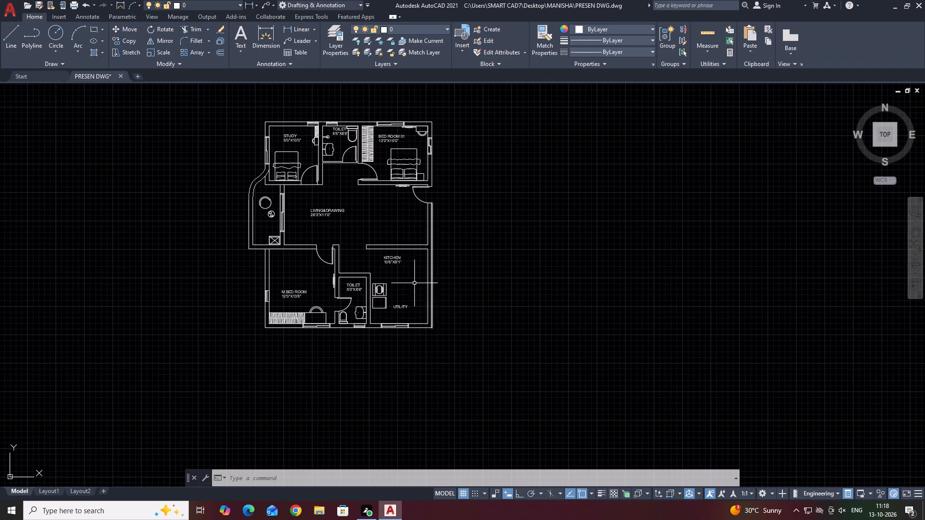
Offset the kitchen's upper inner wall line 8'1" down toward the utility area.
scroll(392, 260, up, 2)
middle_drag(422, 245, 459, 276)
click(461, 264)
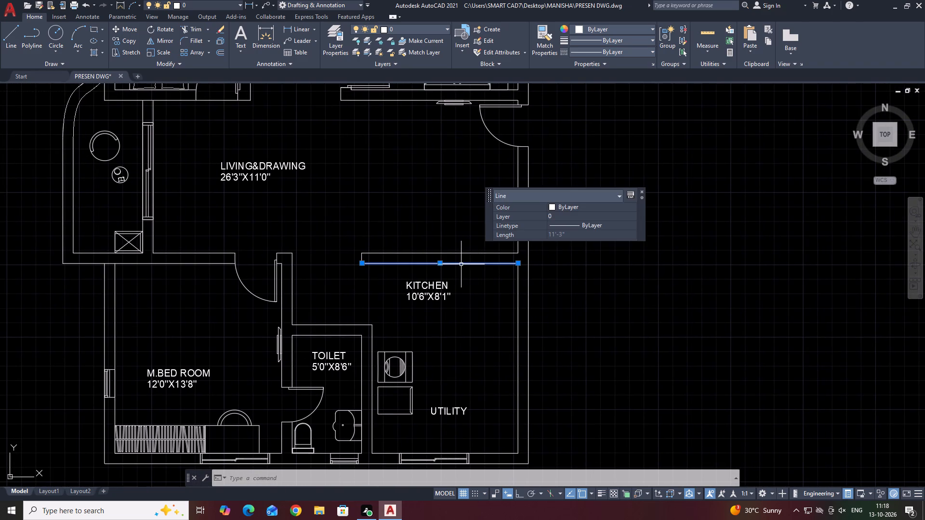
key(o)
key(space)
middle_drag(500, 288, 468, 239)
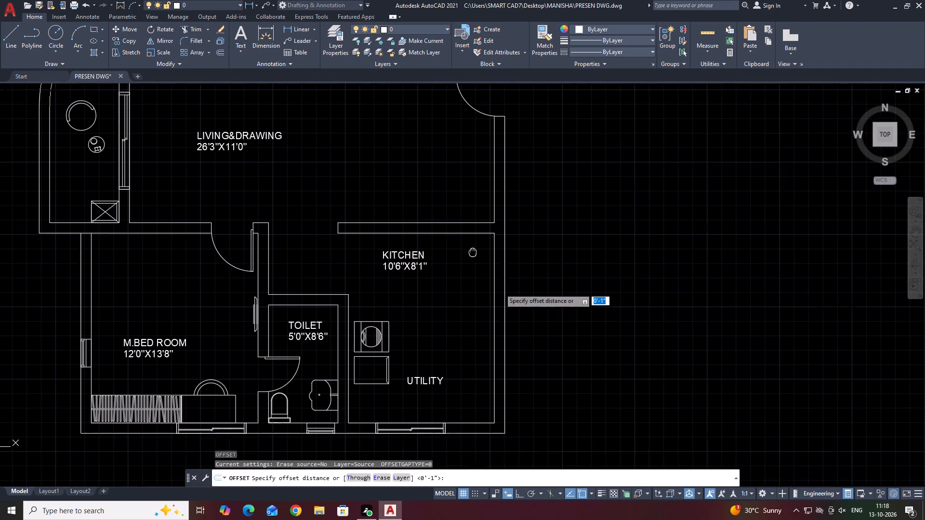
middle_drag(468, 239, 462, 219)
middle_click(460, 219)
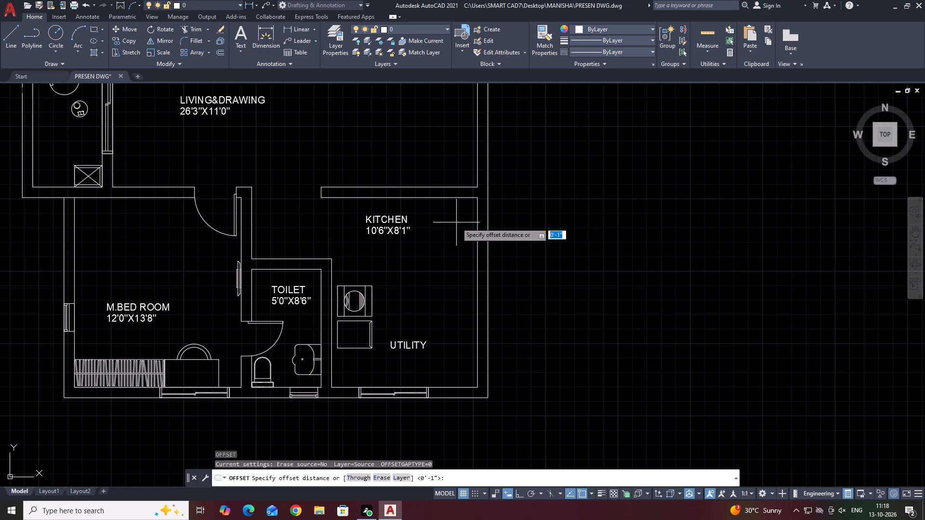
text(8'1)
key(space)
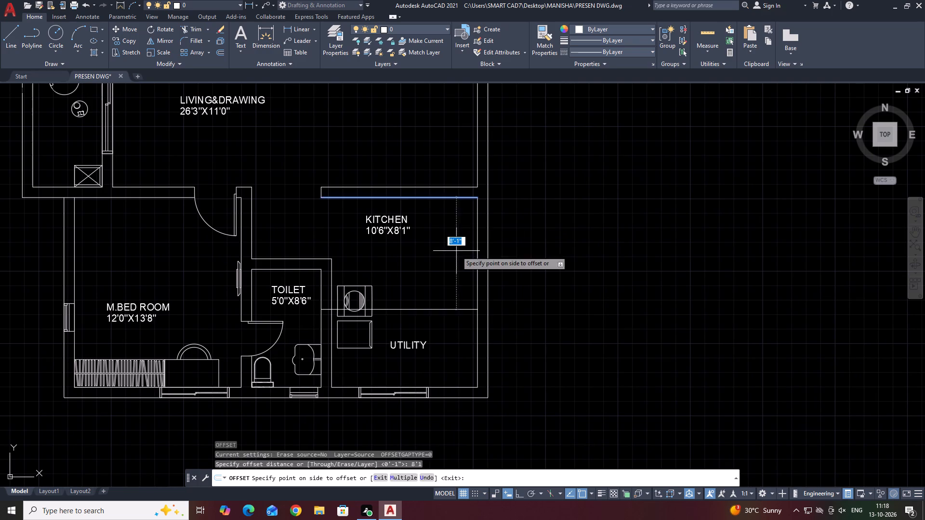
click(457, 252)
key(Escape)
Offset the utility area's lower inner wall line 5' up toward the kitchen.
click(465, 385)
click(459, 391)
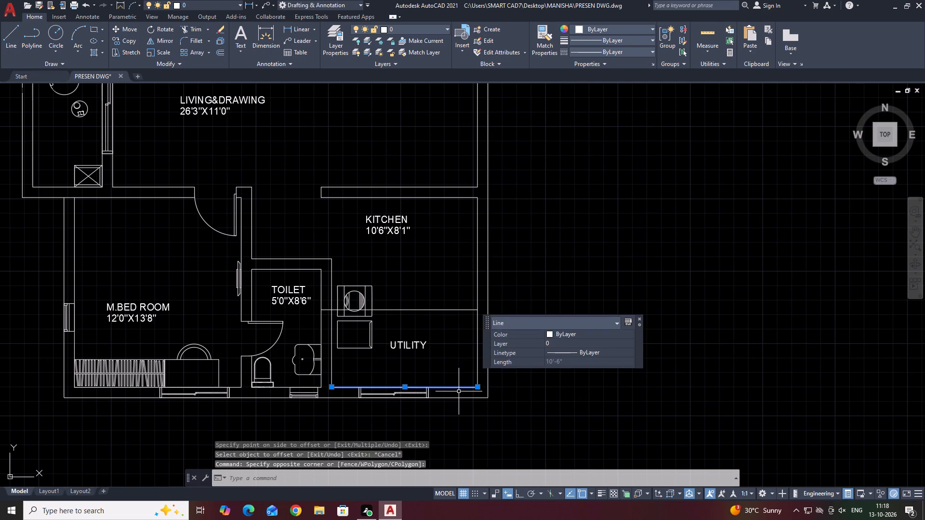
key(o)
key(space)
key(5)
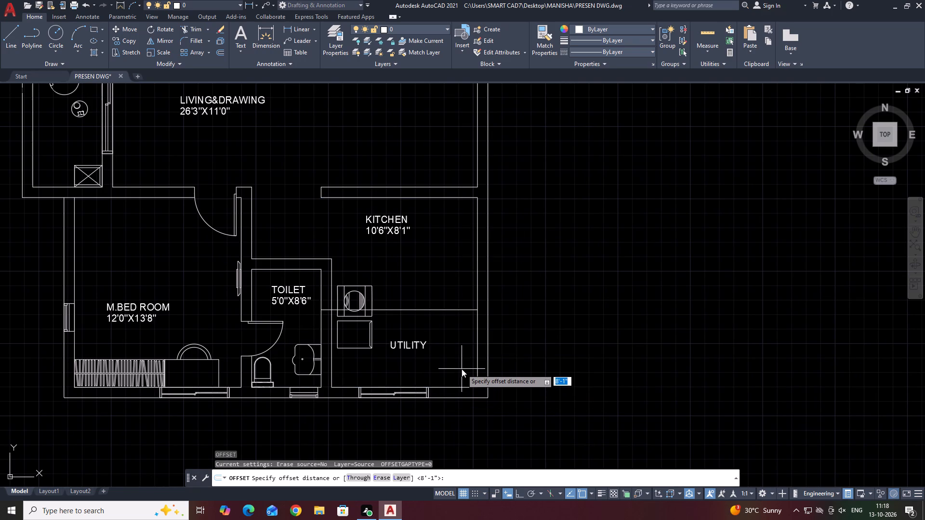
key(apostrophe)
key(space)
click(458, 319)
key(Escape)
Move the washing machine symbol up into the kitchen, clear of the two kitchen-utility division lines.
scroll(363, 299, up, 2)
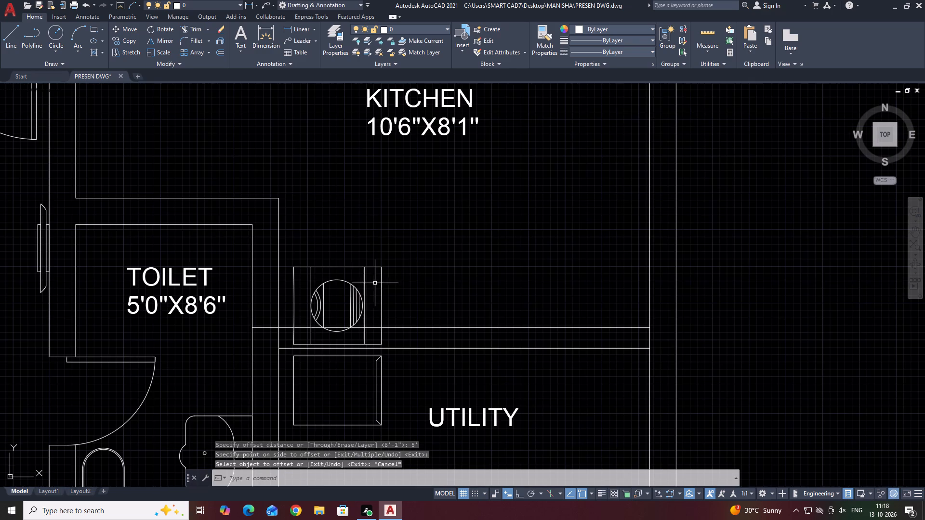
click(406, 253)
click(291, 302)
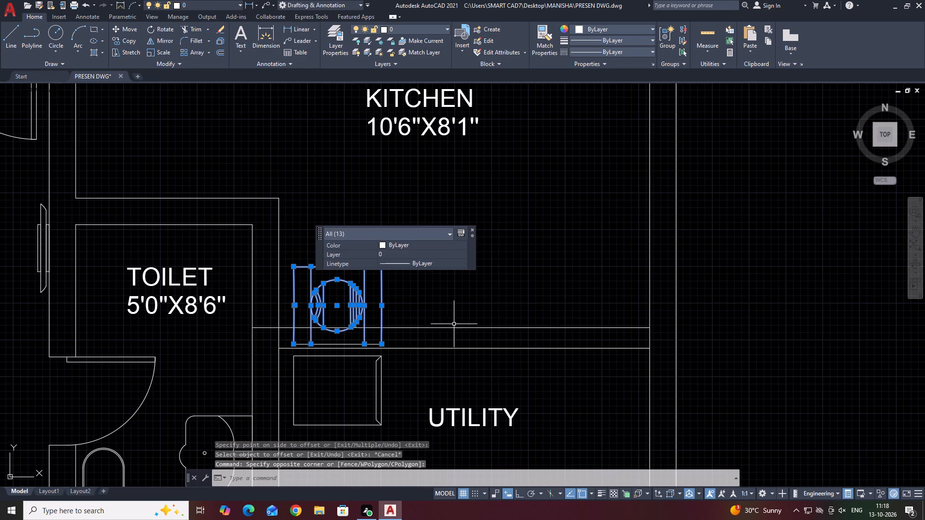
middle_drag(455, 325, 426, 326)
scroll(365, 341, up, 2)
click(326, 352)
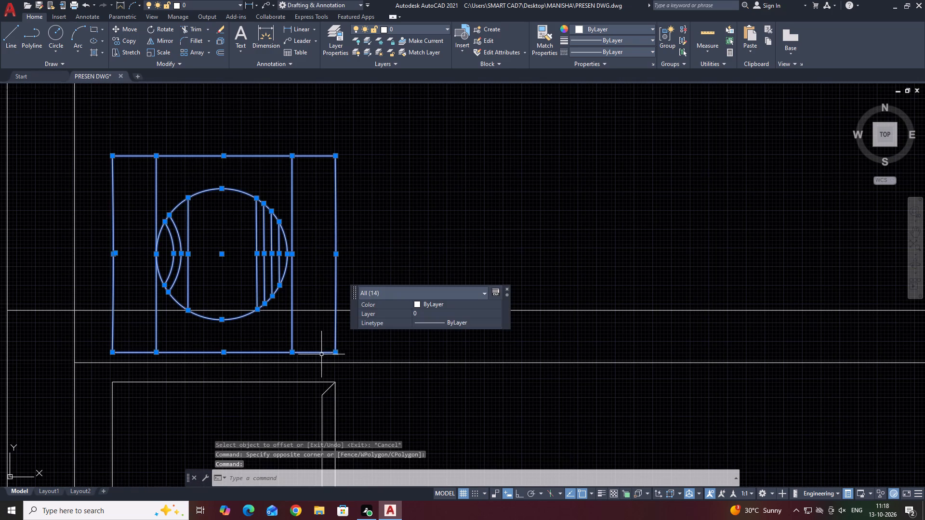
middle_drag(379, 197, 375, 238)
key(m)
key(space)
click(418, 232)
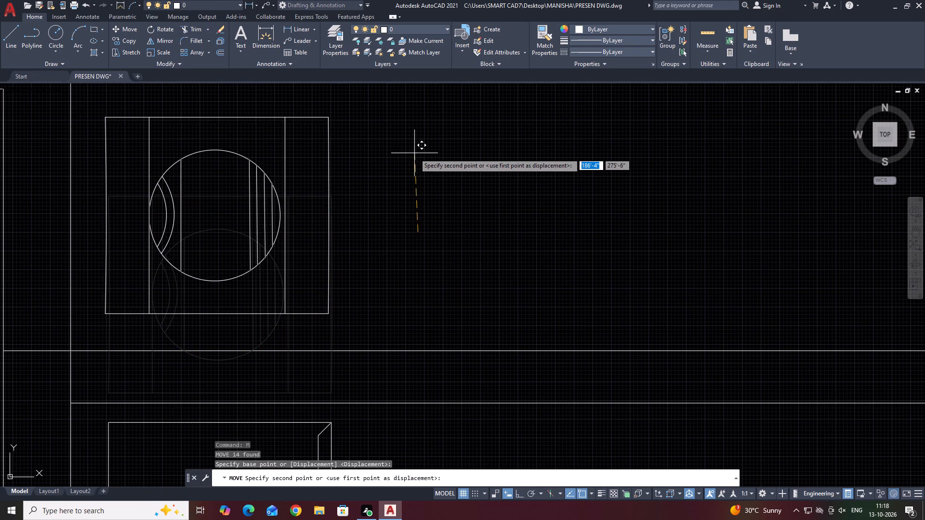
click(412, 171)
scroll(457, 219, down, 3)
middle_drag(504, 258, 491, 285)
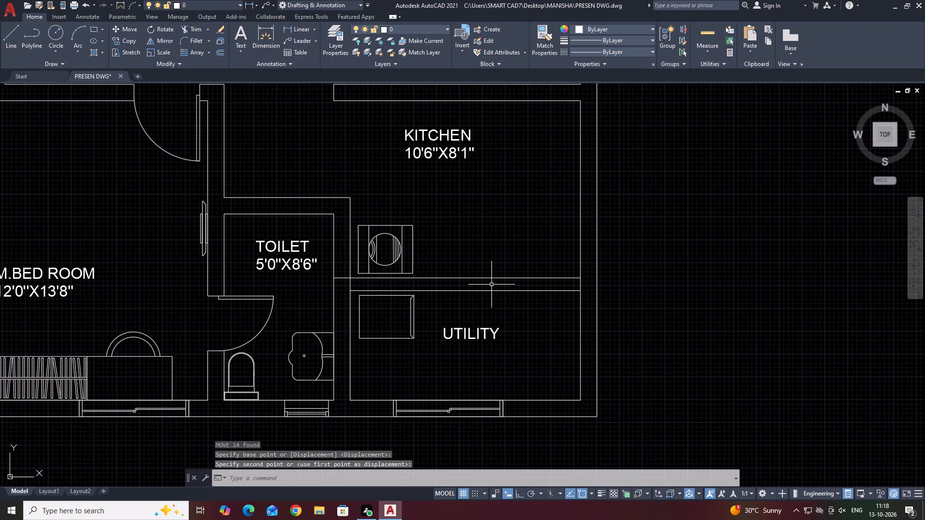
Trim the end of the upper kitchen-utility division line that crosses the thickness of the toilet wall.
key(t)
key(r)
key(space)
click(345, 278)
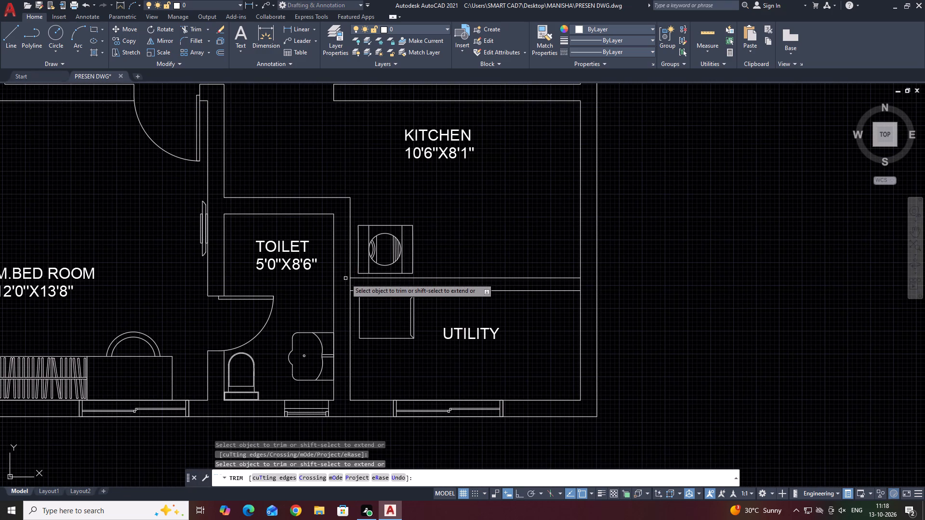
key(Escape)
middle_drag(552, 240, 554, 244)
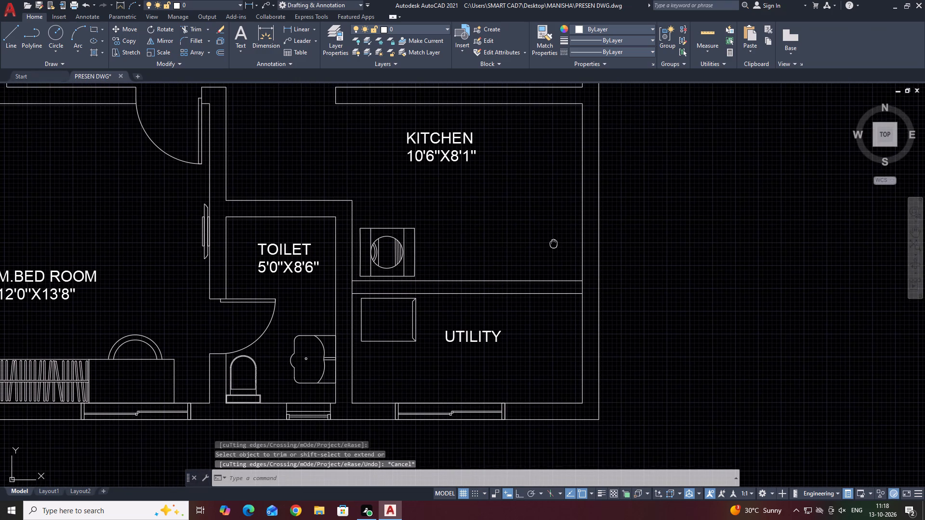
middle_drag(554, 244, 550, 253)
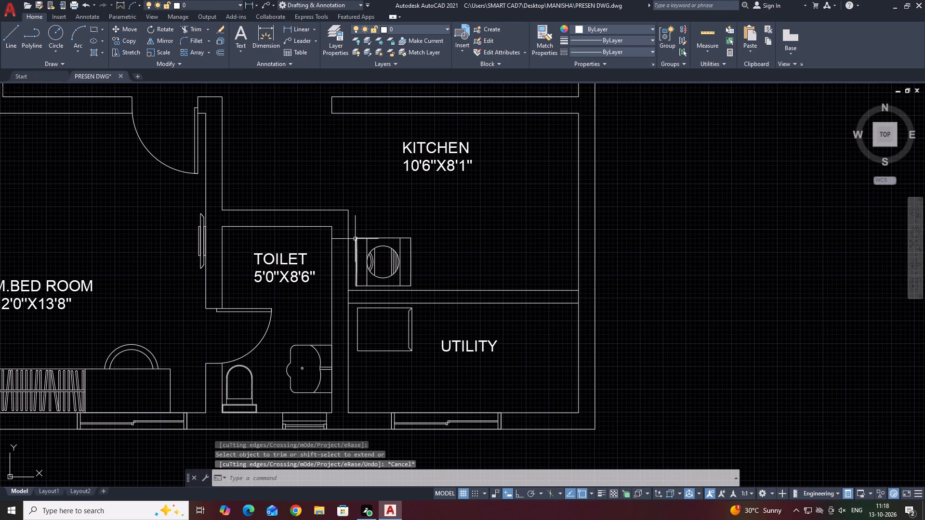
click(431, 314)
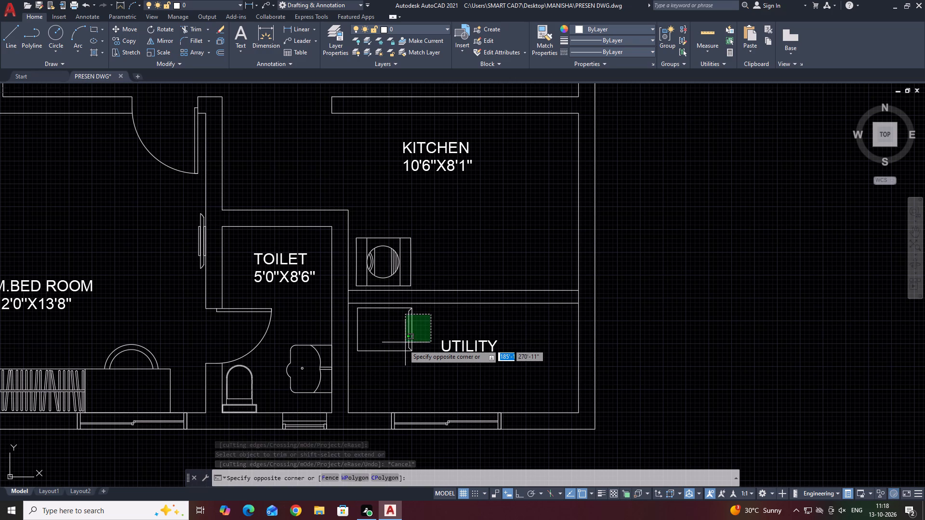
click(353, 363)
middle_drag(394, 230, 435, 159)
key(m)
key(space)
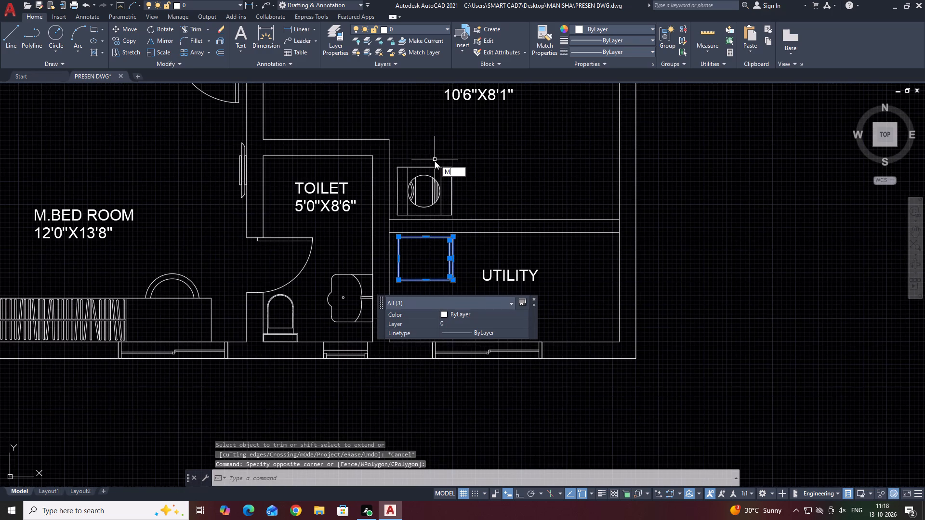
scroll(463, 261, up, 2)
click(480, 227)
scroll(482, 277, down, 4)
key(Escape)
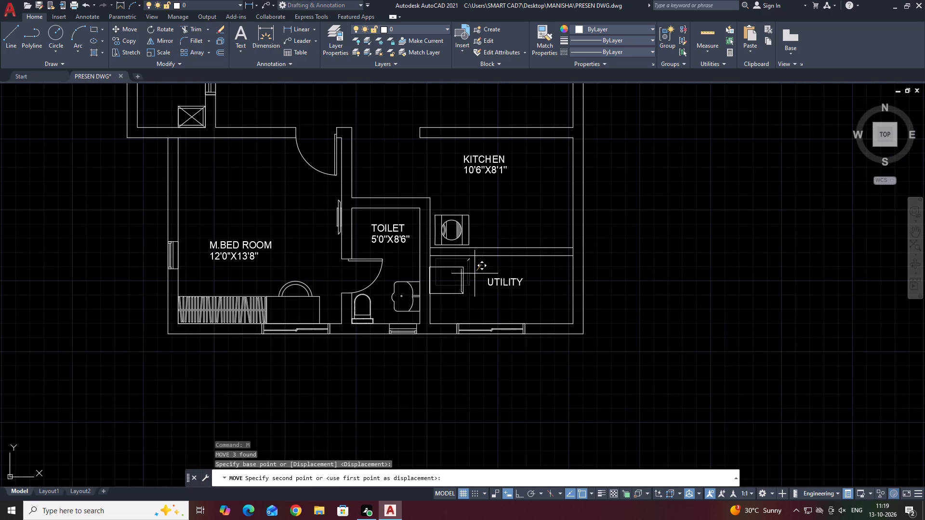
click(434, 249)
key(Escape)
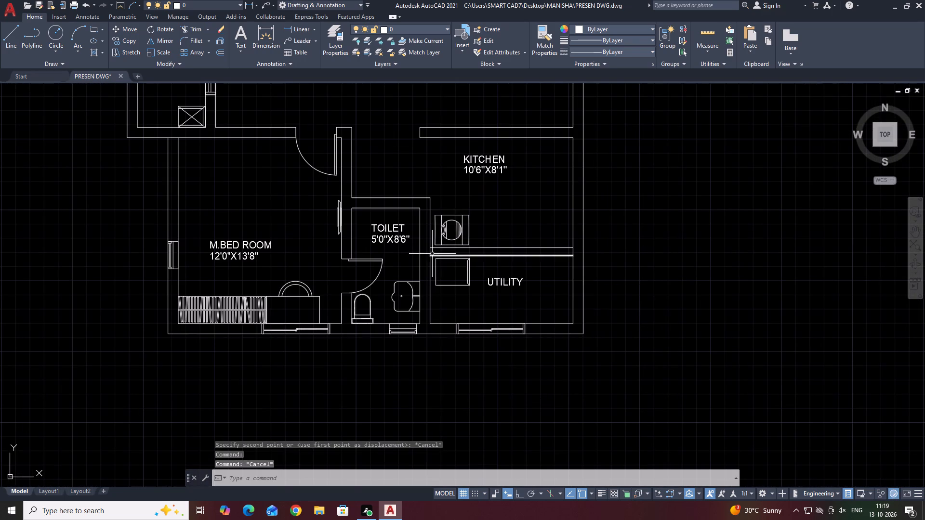
Move the rectangular utility fixture with the bevelled edge straight down, near the utility's lower wall, with Ortho on.
click(433, 253)
click(476, 297)
scroll(474, 302, up, 2)
middle_drag(469, 287, 467, 276)
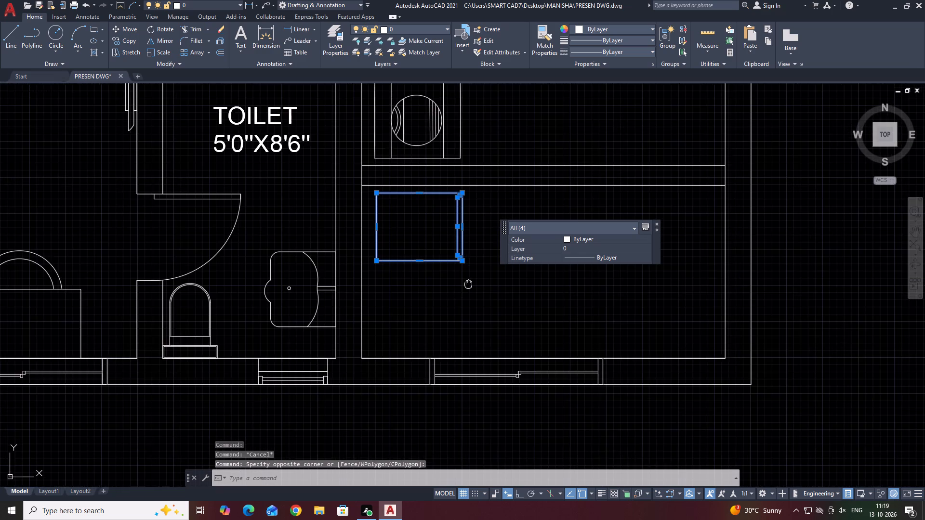
middle_drag(467, 276, 449, 186)
text(M)
key(space)
click(445, 171)
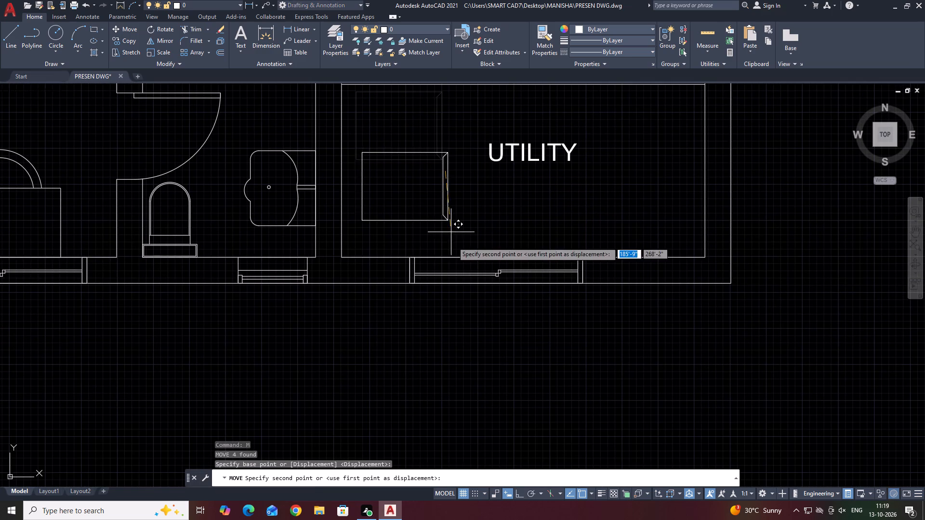
key(F8)
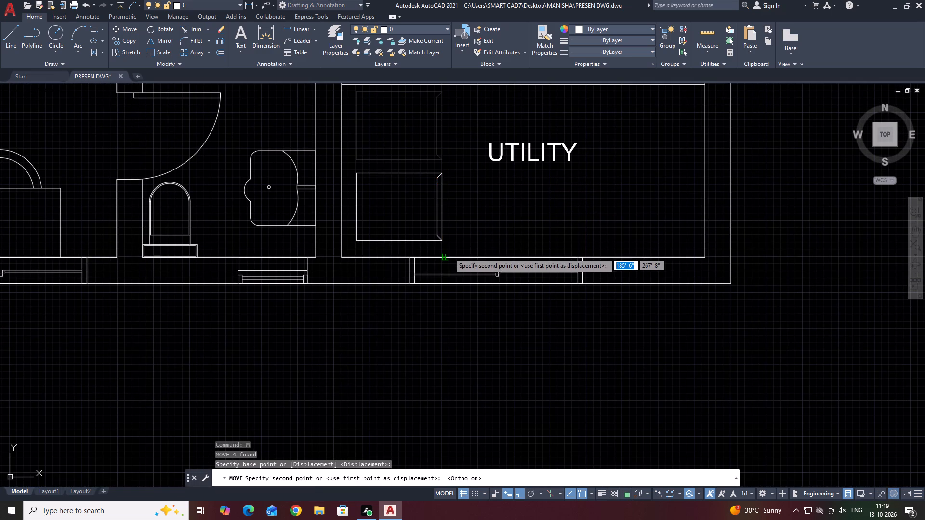
click(448, 260)
Move the washing machine symbol about 3' straight down from the kitchen into the utility, just above the rectangular fixture.
scroll(455, 200, down, 3)
scroll(435, 134, up, 3)
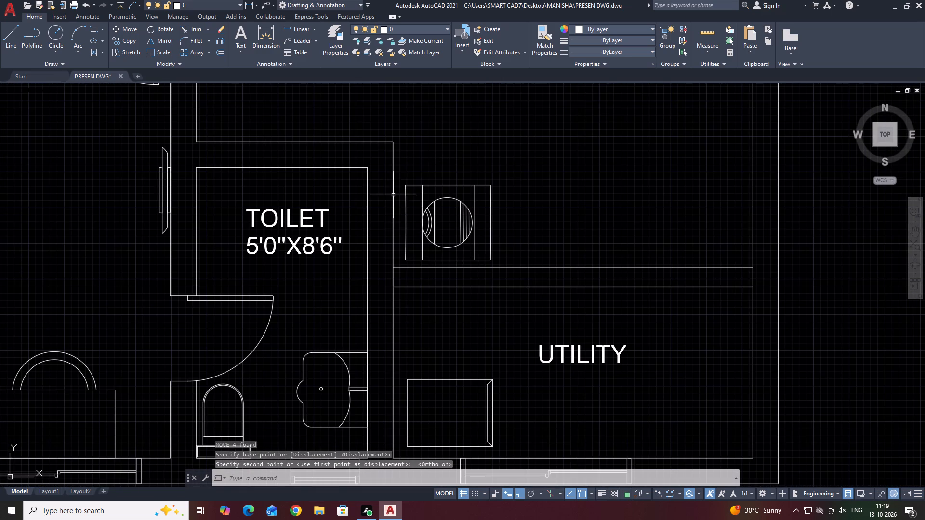
click(384, 173)
click(509, 266)
middle_drag(485, 246, 472, 218)
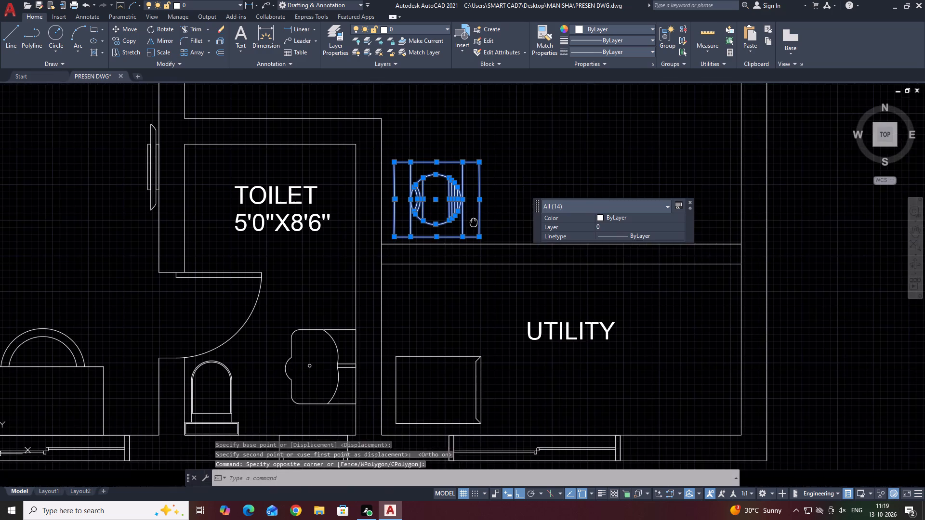
middle_drag(472, 218, 471, 214)
key(m)
key(space)
click(502, 213)
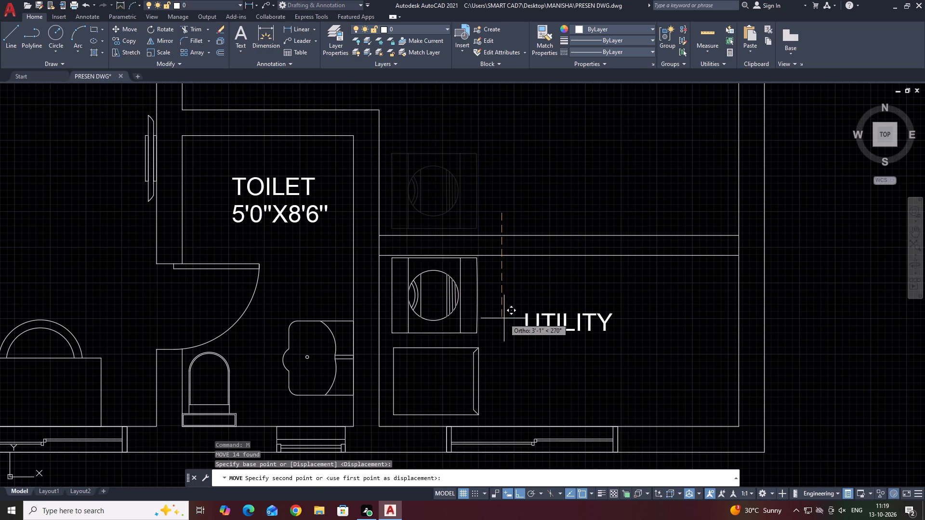
click(504, 323)
Convert the washing machine and the rectangular fixture in the utility into one block named WASH.
middle_drag(473, 295, 449, 209)
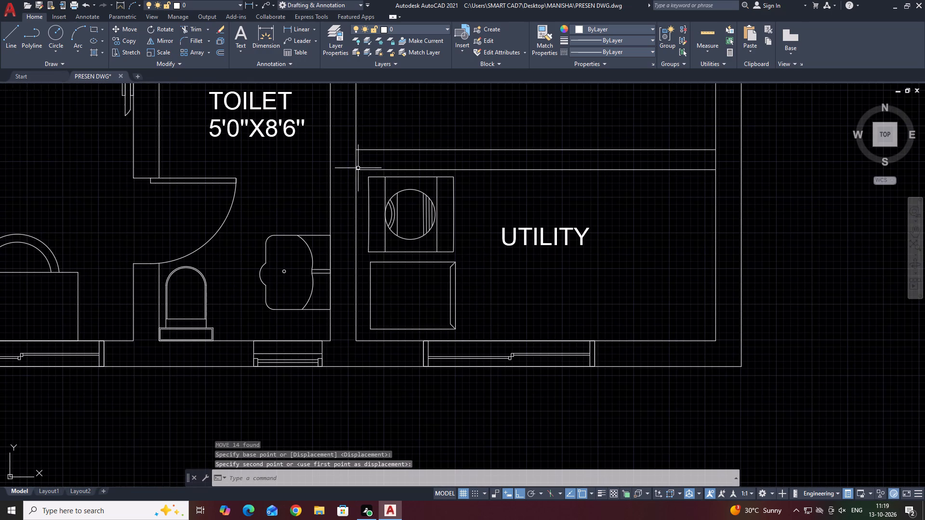
click(351, 163)
click(472, 338)
text(B)
key(space)
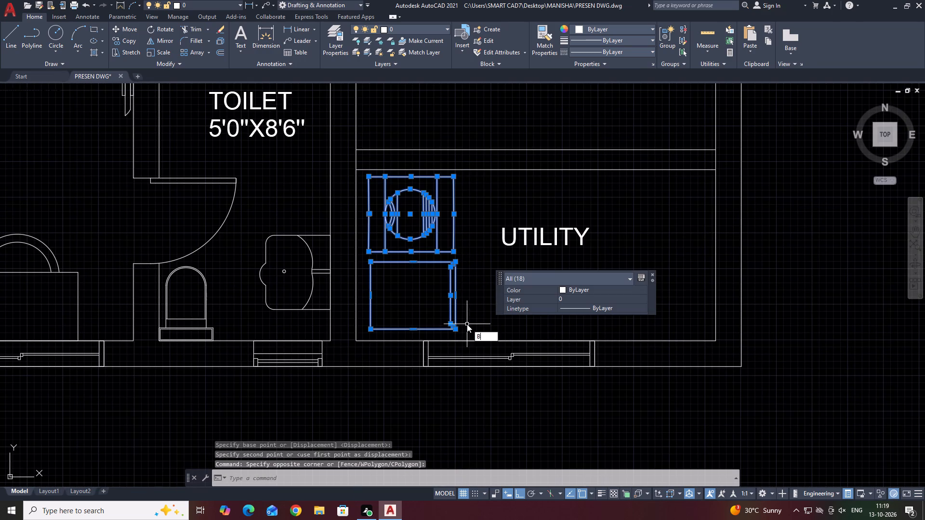
key(w)
text(AS)
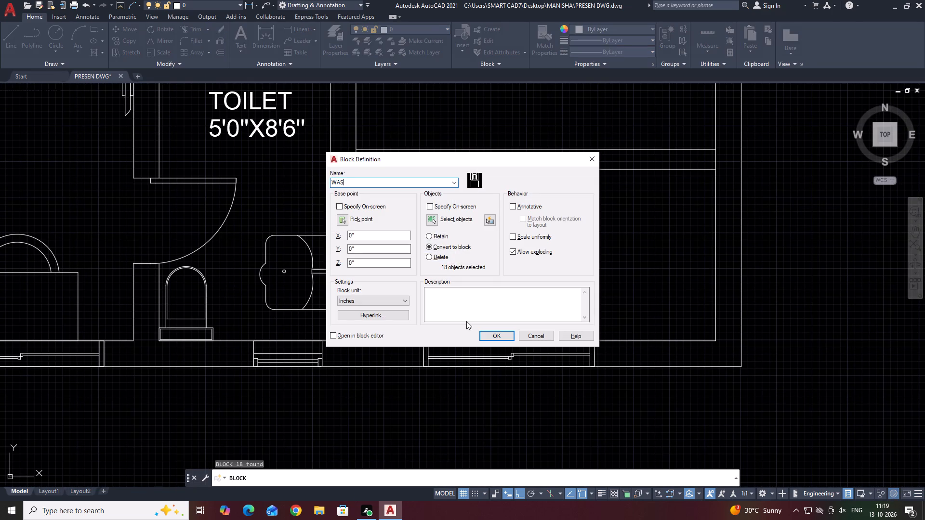
key(h)
click(489, 334)
Copy the UTILITY label about 1'1" straight down, directly below the original.
middle_drag(700, 260, 639, 299)
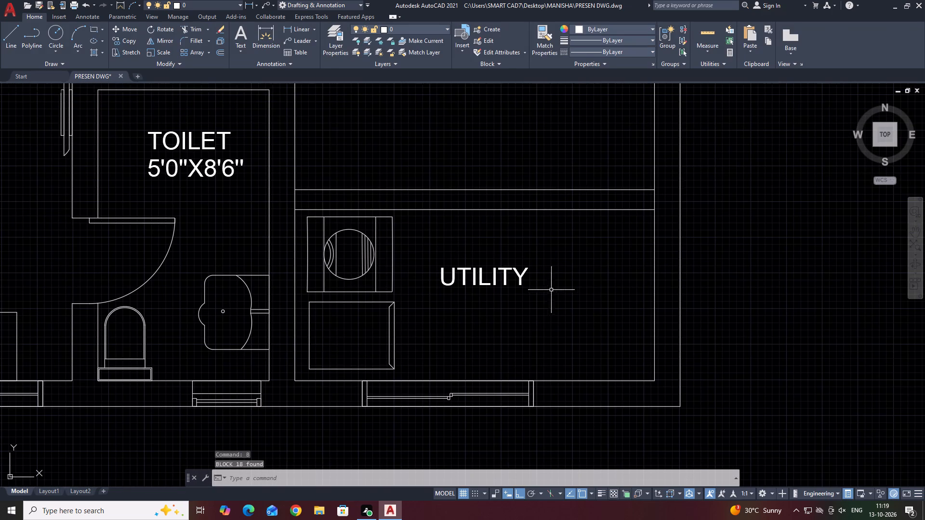
scroll(508, 275, down, 3)
click(510, 275)
text(CO)
key(space)
scroll(506, 282, up, 2)
click(521, 269)
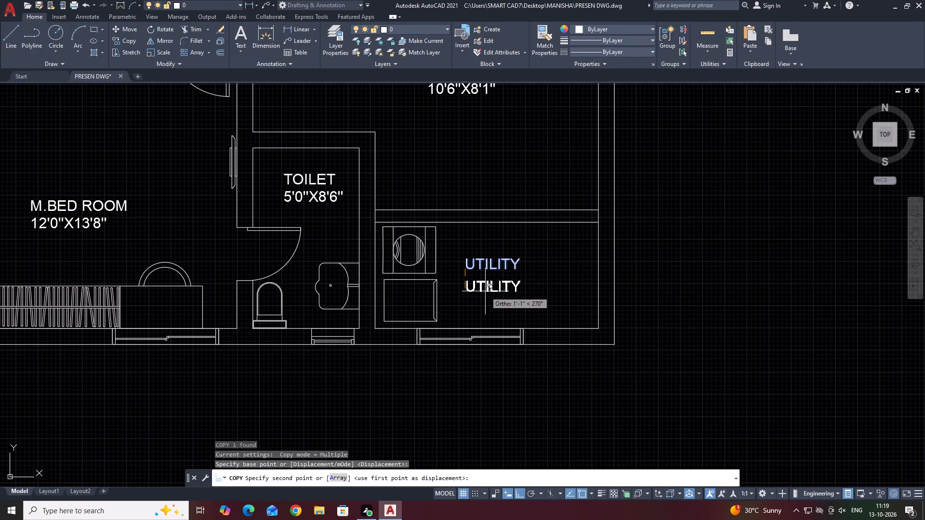
click(486, 292)
key(Escape)
Change the text of the lower UTILITY label to the room size 10'6''5'0''.
click(484, 280)
click(482, 283)
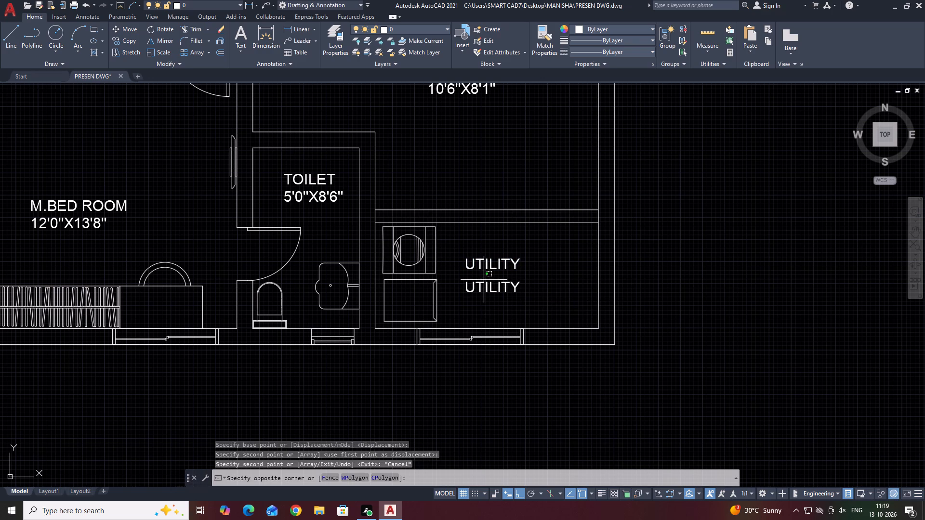
double_click(482, 283)
click(473, 317)
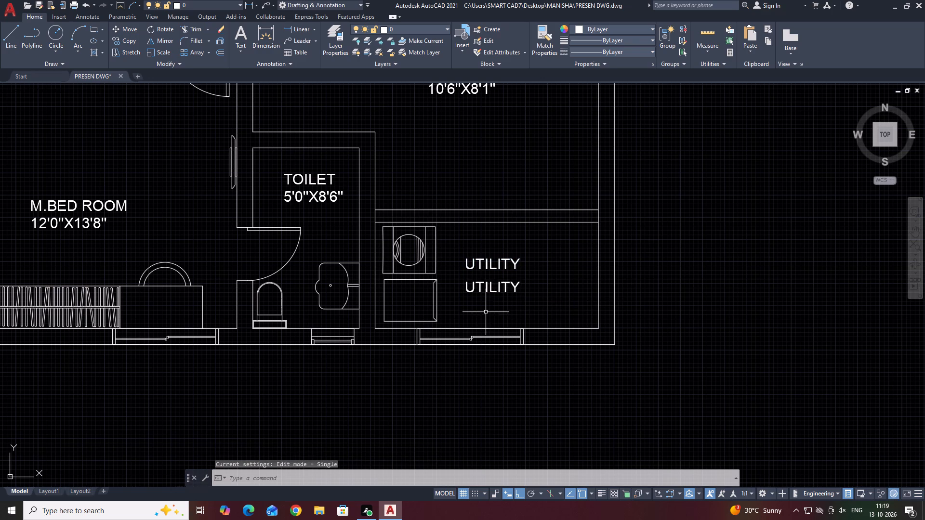
key(Escape)
double_click(507, 282)
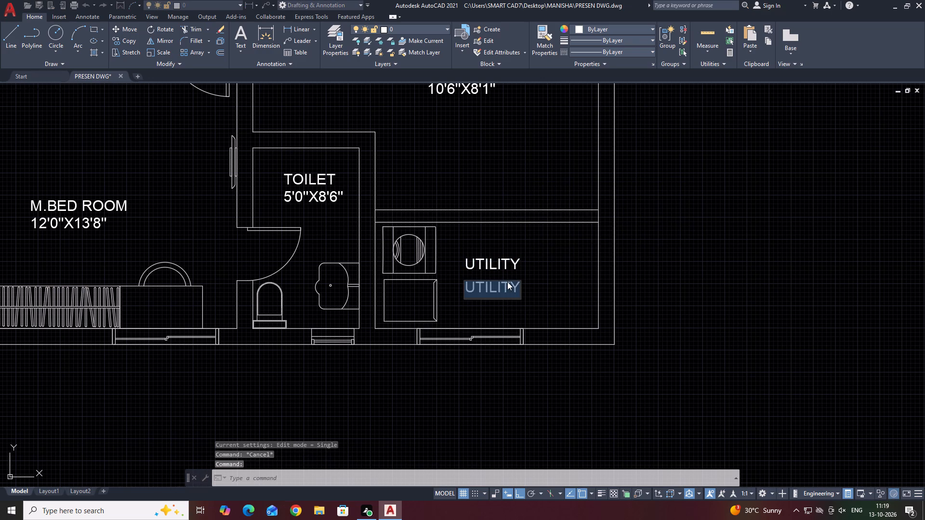
text(10'6)
text('')
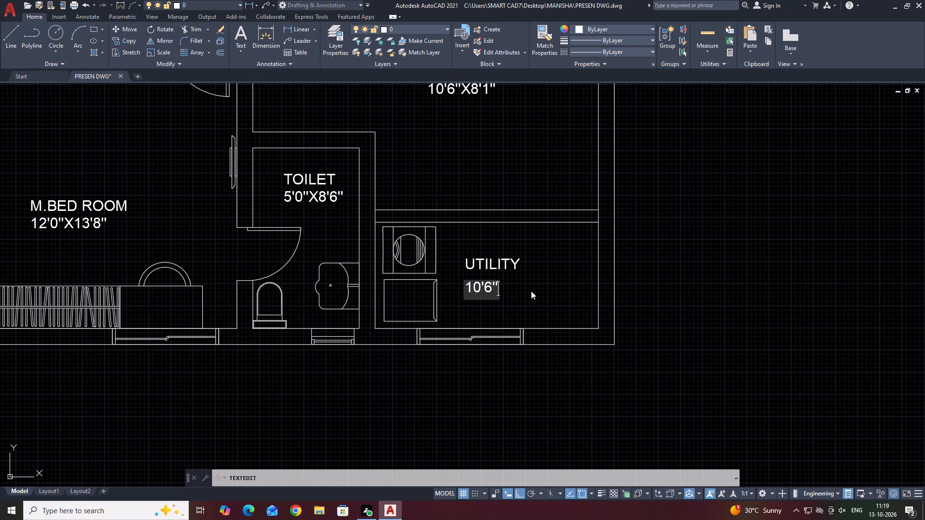
text(5'6')
key(BackSpace)
key(BackSpace)
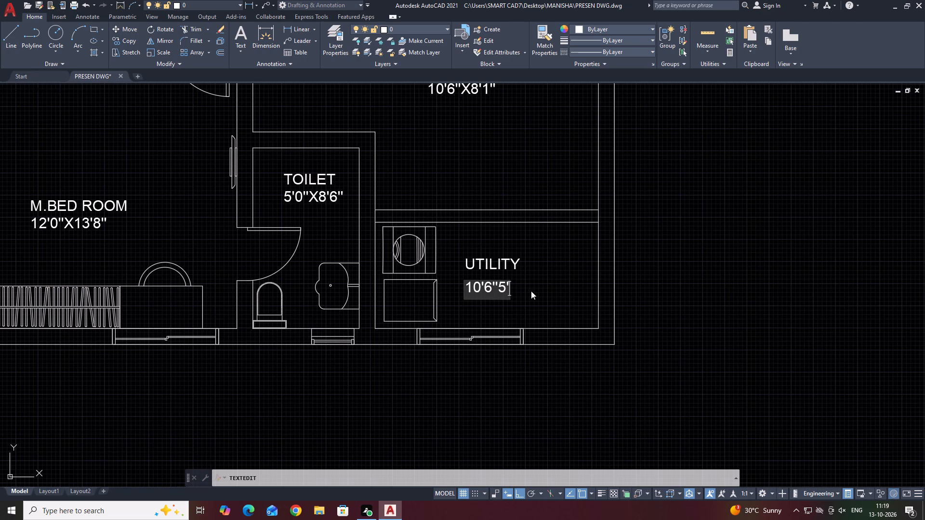
text(0'')
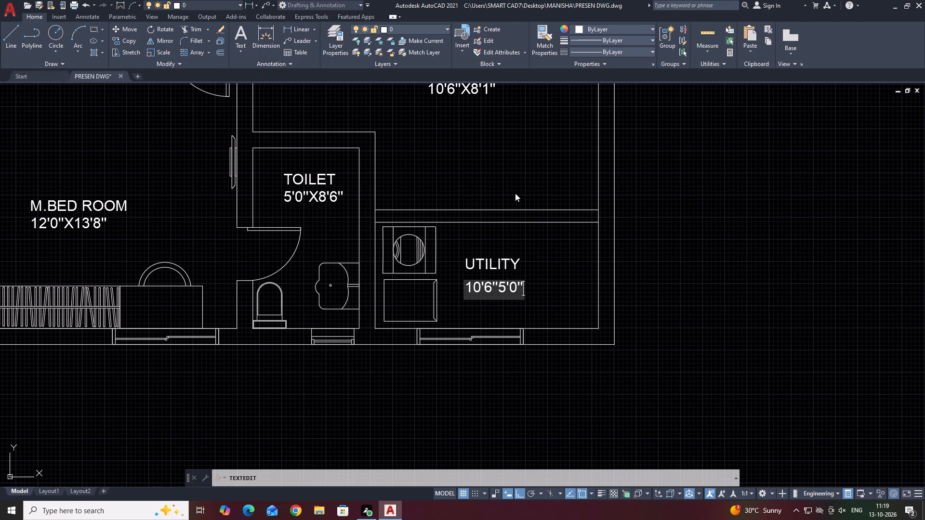
drag(518, 188, 514, 186)
Draw a rectangle about 1'11" wide and 1'10" high in the kitchen, just above the division with the utility.
scroll(515, 188, down, 3)
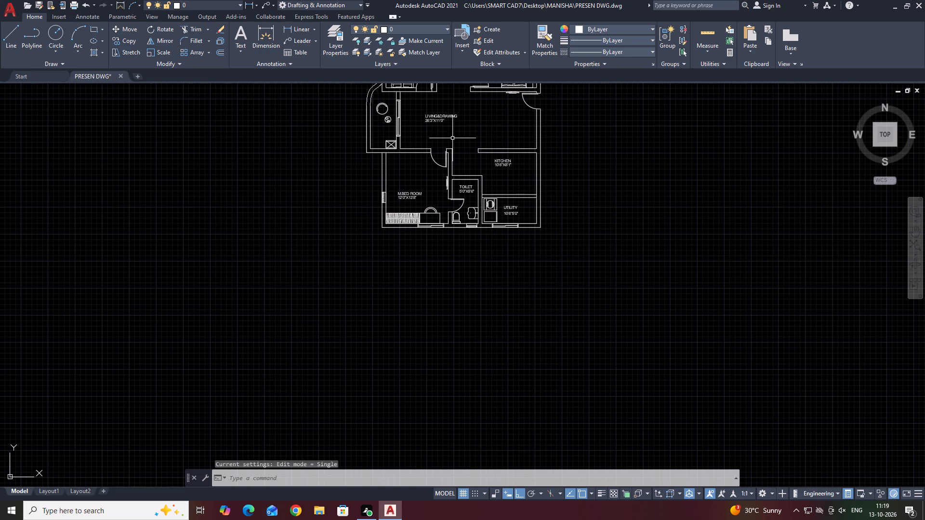
middle_drag(450, 139, 389, 180)
scroll(425, 238, up, 3)
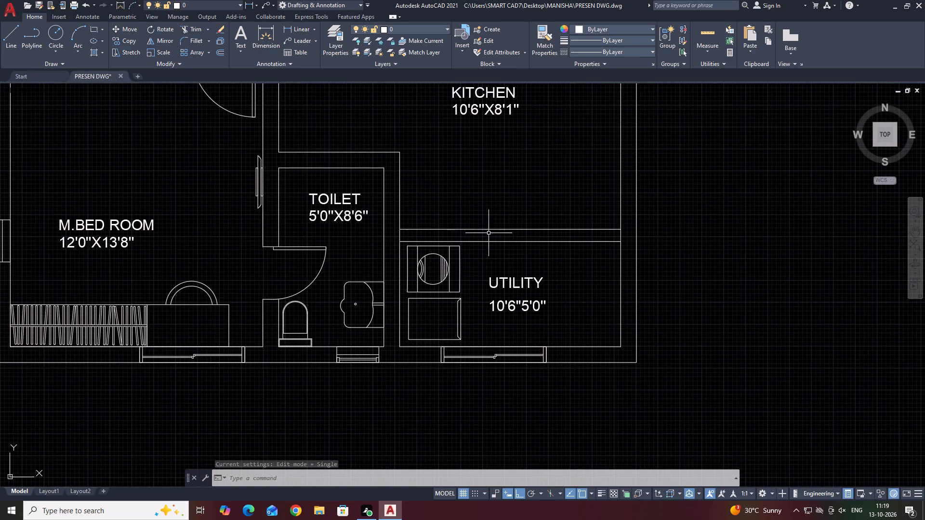
middle_drag(486, 232, 447, 312)
middle_drag(459, 309, 449, 312)
key(r)
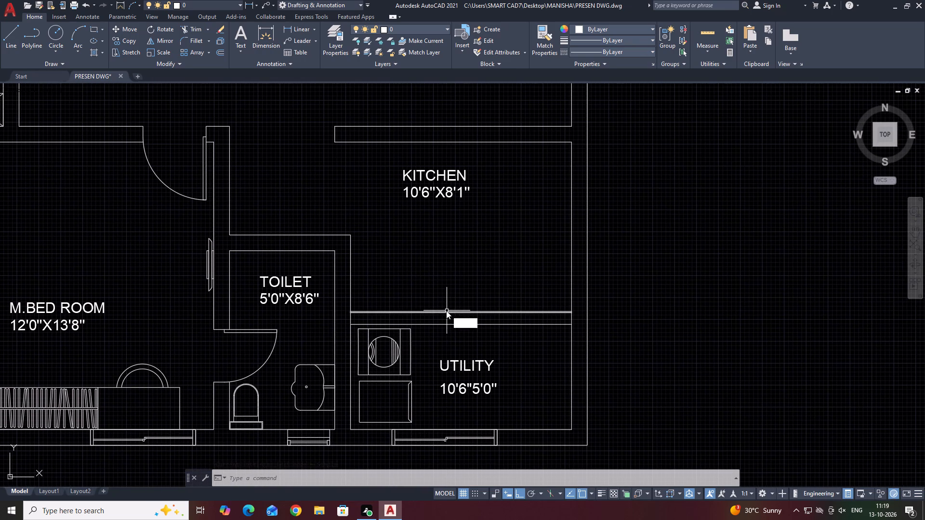
key(e)
text(C)
key(space)
scroll(442, 308, up, 2)
click(471, 311)
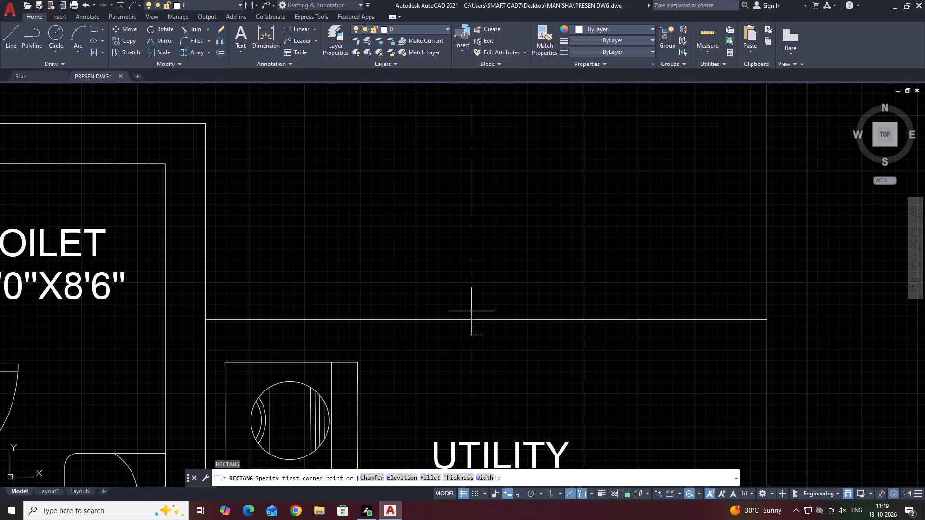
click(573, 212)
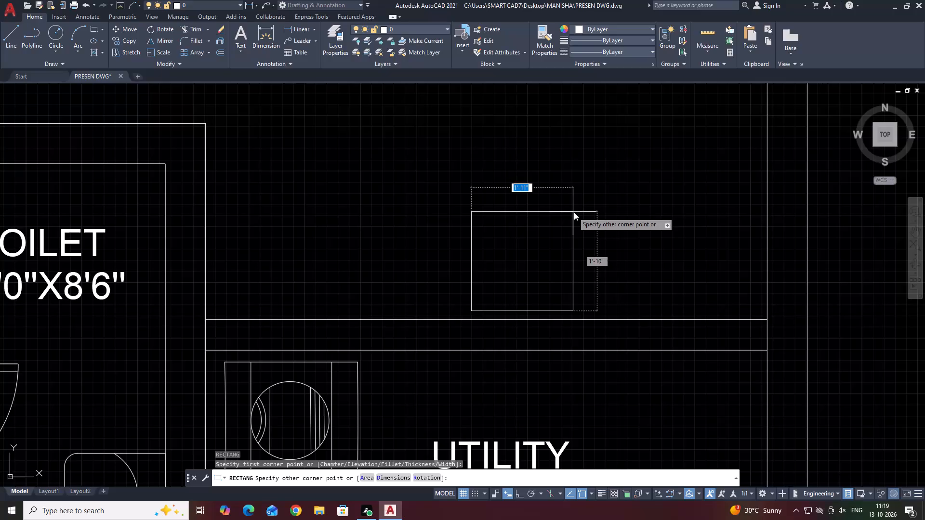
Fillet all four corners of the new kitchen rectangle with a 2" radius.
middle_drag(618, 213, 563, 213)
text(F)
key(space)
text(R)
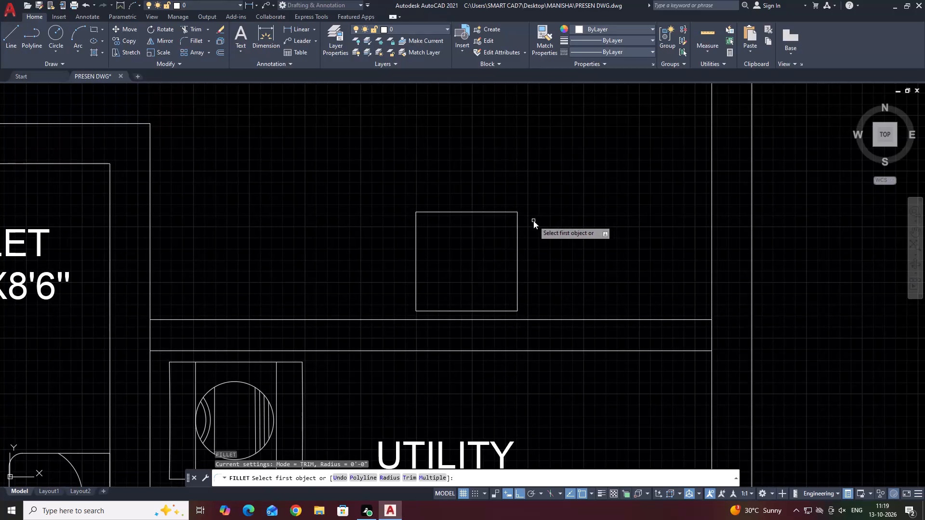
key(space)
key(2)
key(space)
click(509, 212)
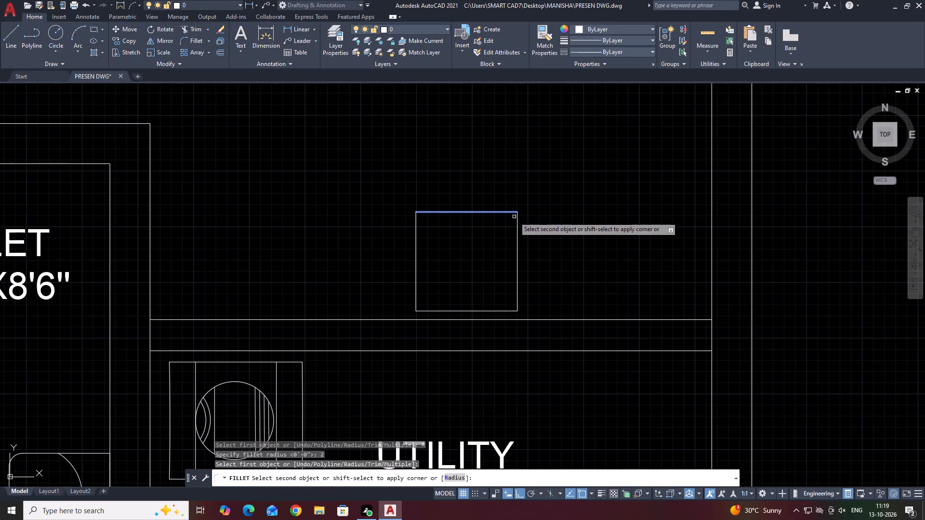
click(517, 221)
key(space)
click(437, 212)
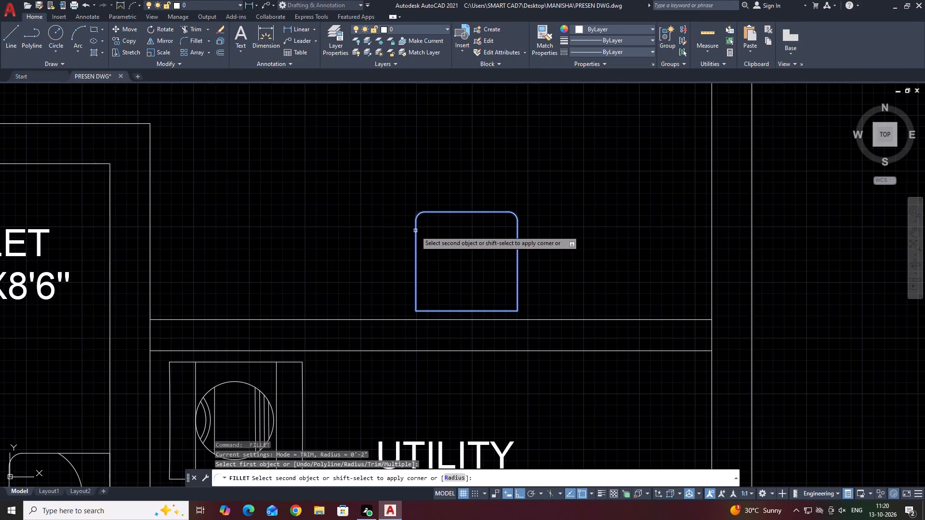
click(416, 231)
key(space)
middle_drag(488, 294, 433, 243)
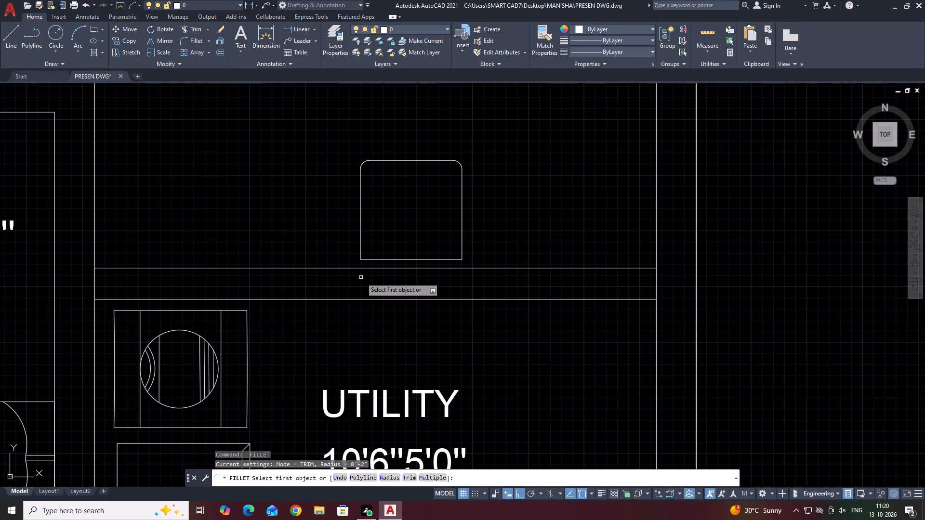
click(381, 259)
click(358, 242)
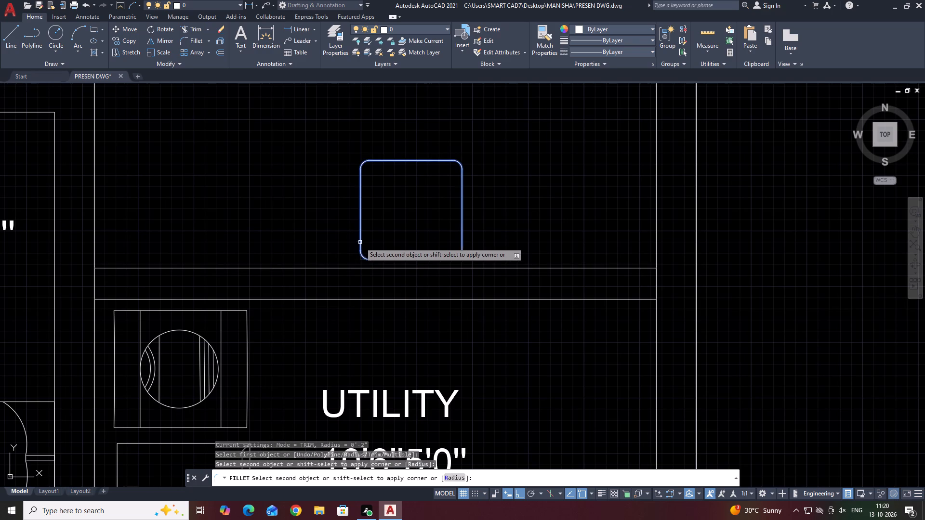
click(360, 242)
key(space)
click(445, 259)
click(463, 252)
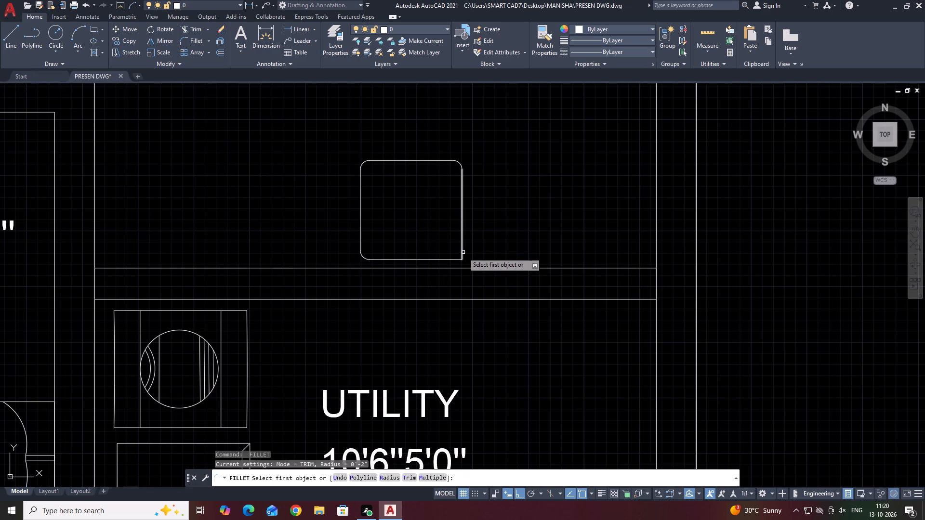
click(456, 260)
Copy the rounded kitchen rectangle about 3" straight up.
middle_drag(486, 230, 508, 335)
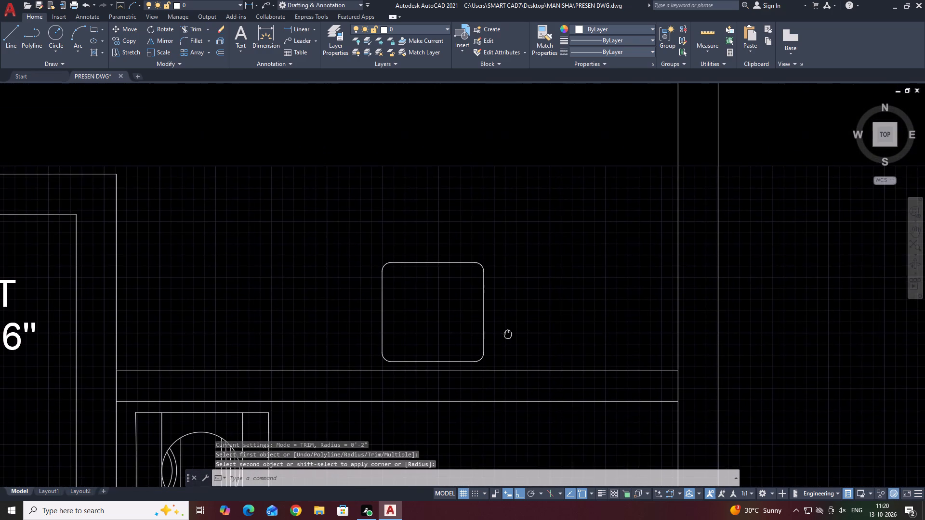
middle_drag(508, 335, 509, 338)
click(514, 292)
click(475, 309)
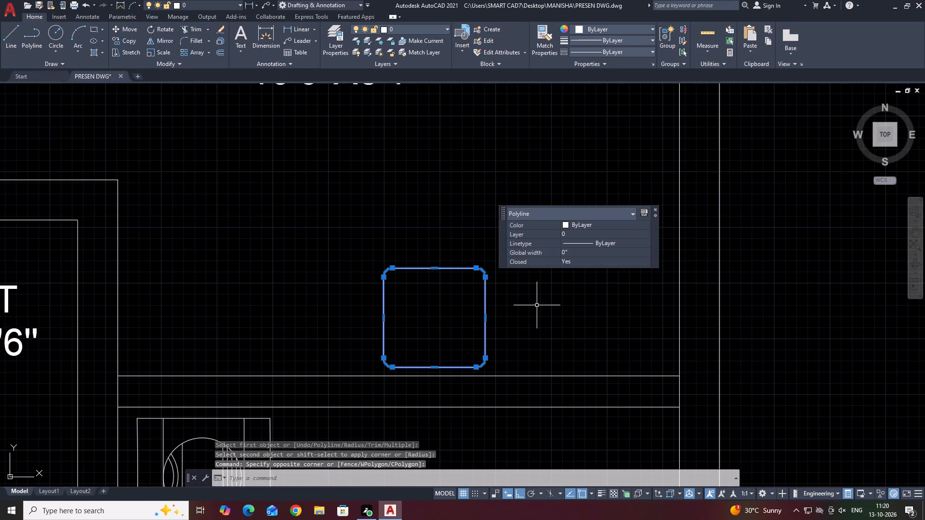
text(CO)
key(space)
click(537, 326)
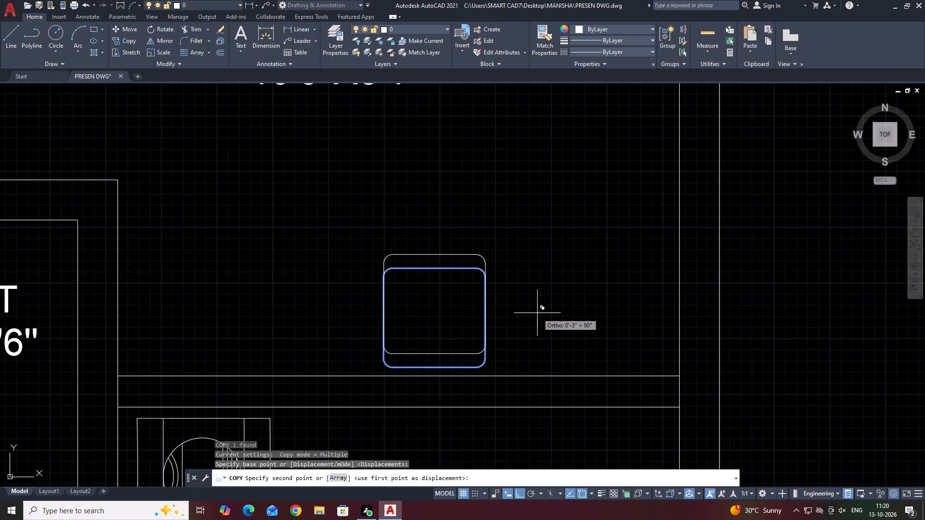
click(537, 313)
key(Escape)
Trim away the portions of the copied outline that project above the original rounded rectangle.
text(TR)
key(space)
click(499, 260)
click(379, 257)
click(409, 254)
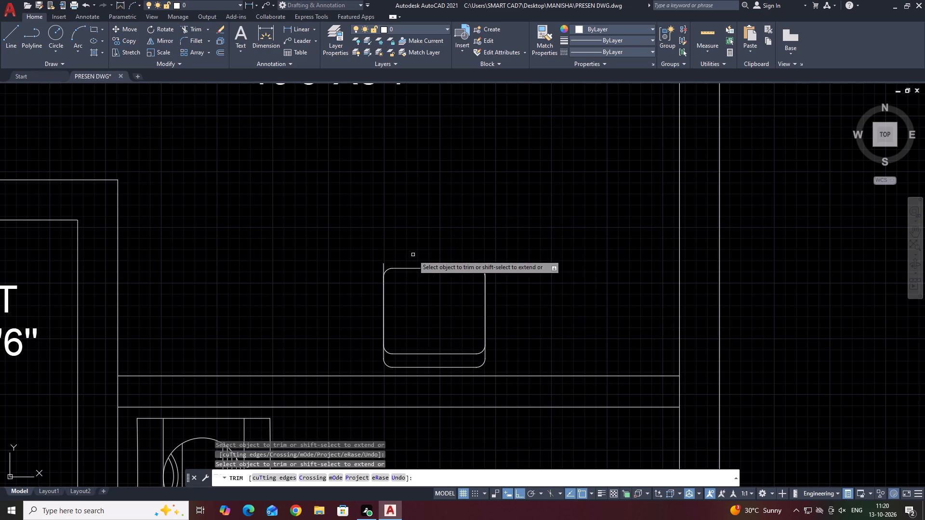
scroll(491, 268, up, 2)
click(475, 261)
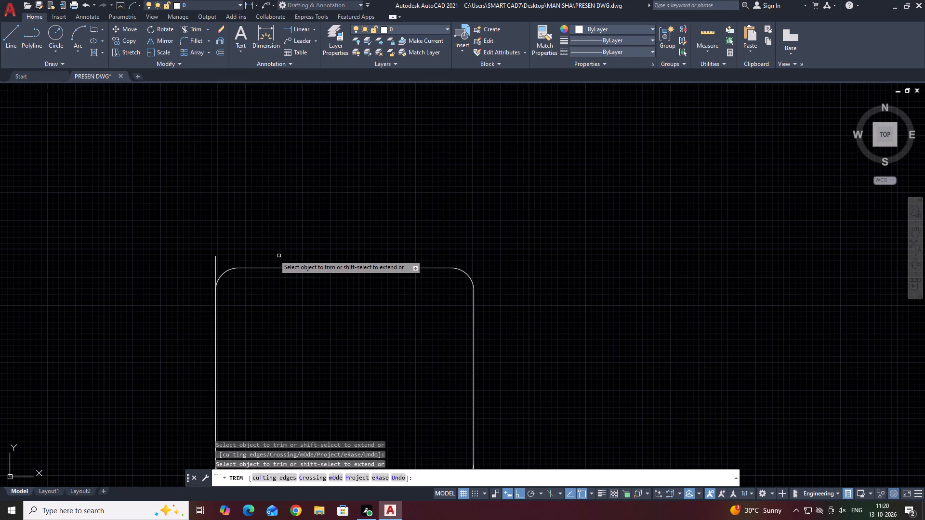
click(253, 248)
click(204, 263)
key(Escape)
Draw a narrow upright rectangle about 6" high from inside the sink down to its outer bottom edge.
scroll(490, 208, down, 3)
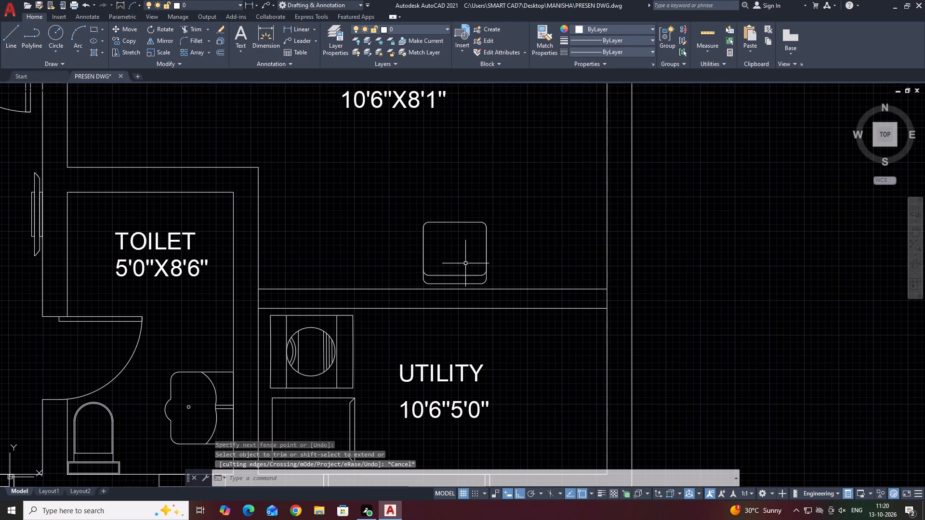
middle_drag(534, 242, 508, 221)
scroll(436, 260, up, 2)
middle_drag(441, 264, 455, 290)
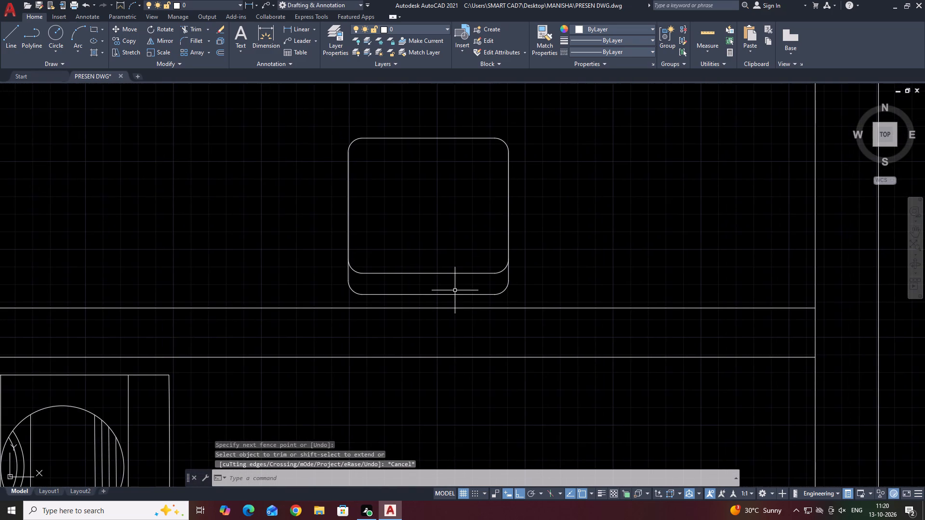
text(REC)
key(space)
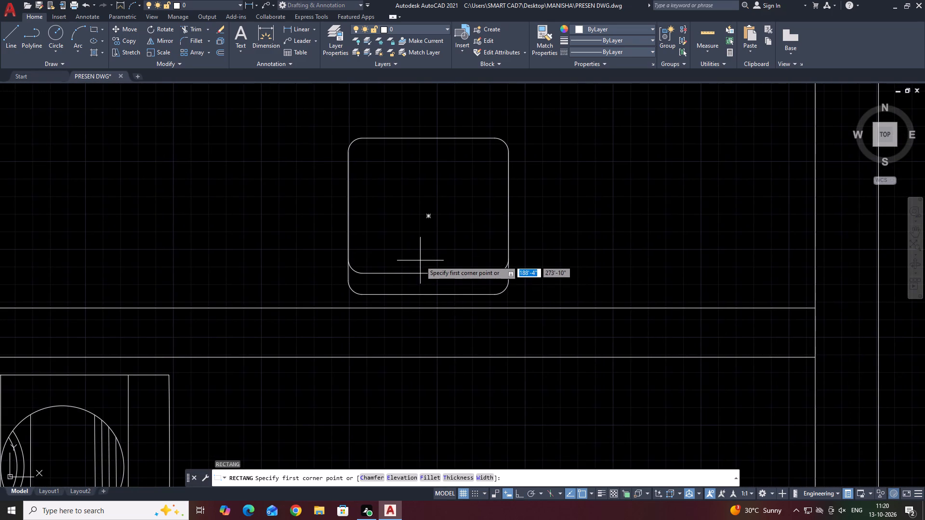
click(422, 253)
scroll(432, 295, up, 2)
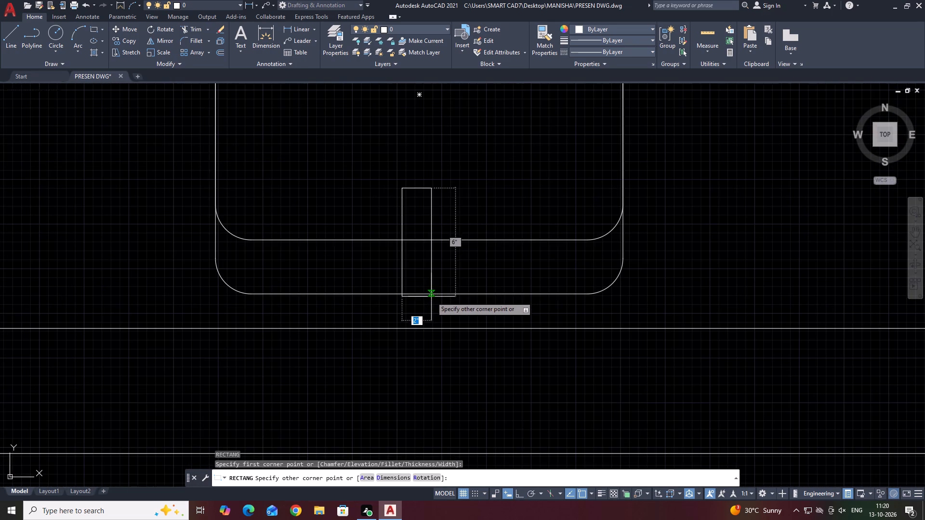
click(422, 292)
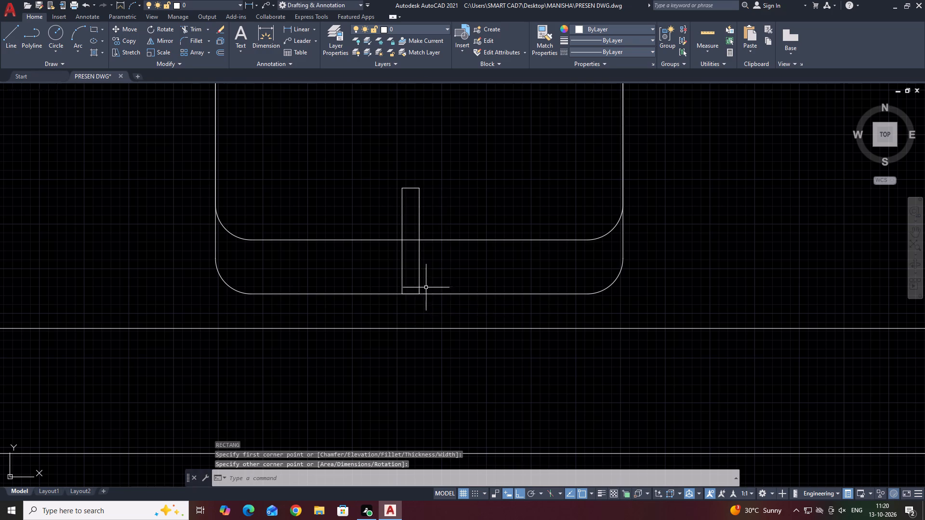
Move the narrow upright rectangle so its bottom midpoint sits on the midpoint of the sink's bottom edge.
click(421, 270)
text(M)
key(space)
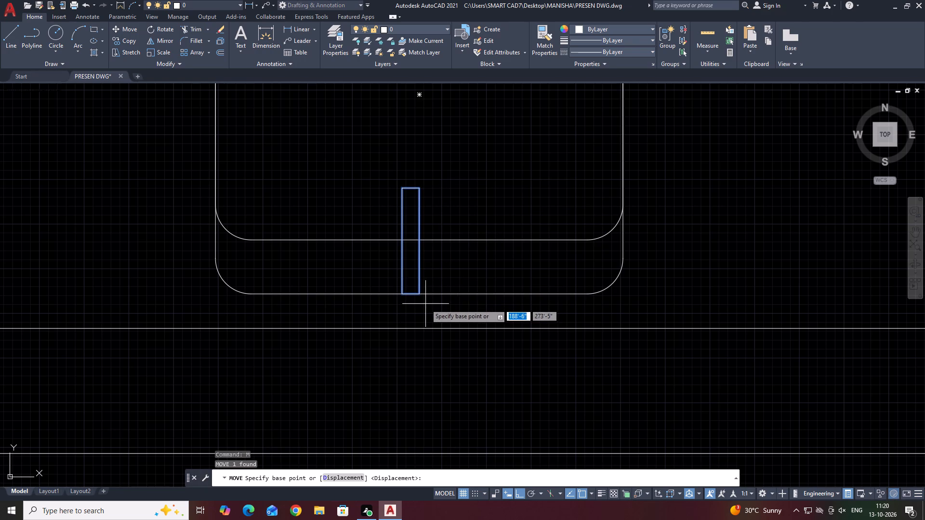
scroll(406, 295, up, 1)
click(412, 294)
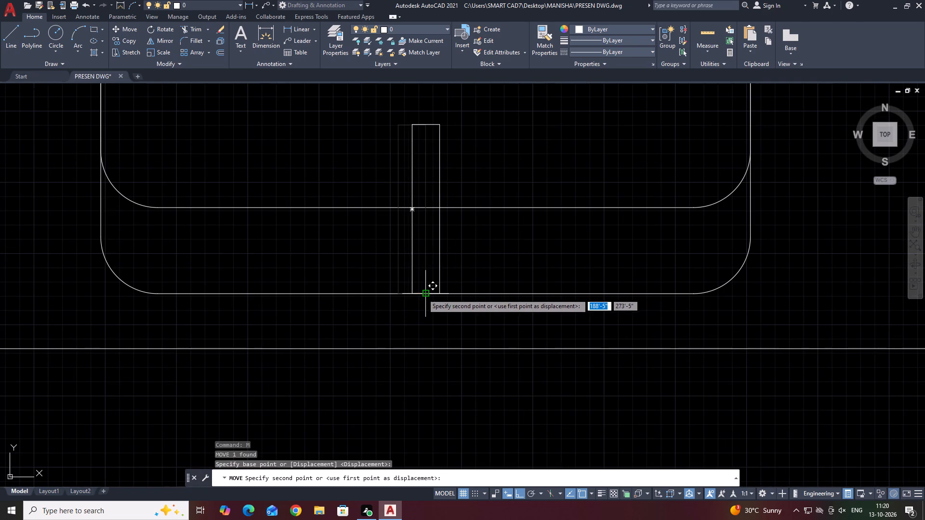
click(426, 294)
Move the narrow rectangle slightly further right, so its left side lies near the sink's centre line.
scroll(459, 248, down, 2)
scroll(496, 214, down, 2)
middle_drag(517, 214, 510, 234)
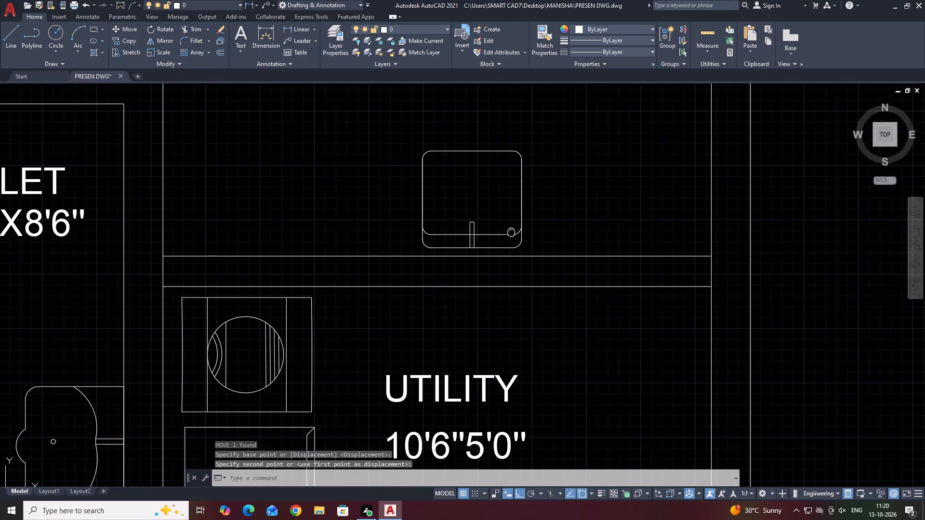
middle_drag(510, 234, 510, 234)
scroll(470, 248, up, 2)
click(479, 243)
click(469, 246)
middle_drag(493, 254, 460, 255)
key(m)
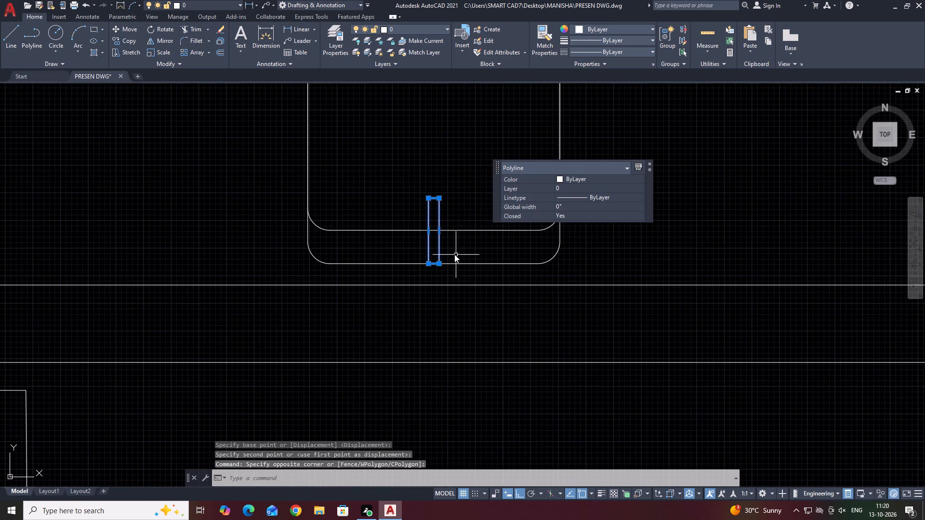
key(space)
scroll(453, 254, up, 3)
click(468, 246)
click(493, 247)
Trim the sink's inner bottom line where it passes through the narrow upright rectangle.
scroll(502, 265, down, 3)
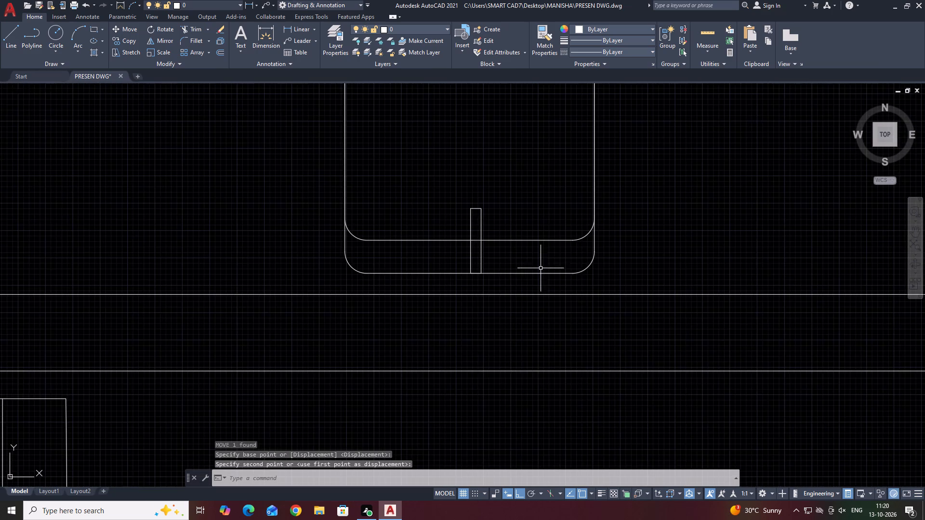
middle_drag(542, 268, 532, 294)
key(t)
text(R)
key(space)
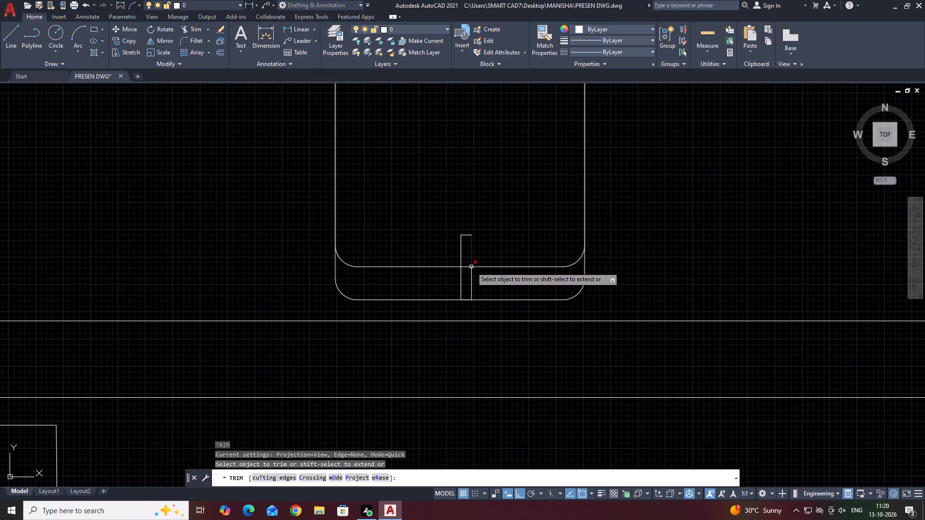
click(468, 266)
key(Escape)
Draw a small drain circle at the middle of the sink, above the narrow upright rectangle.
middle_drag(495, 235, 488, 262)
scroll(488, 270, down, 2)
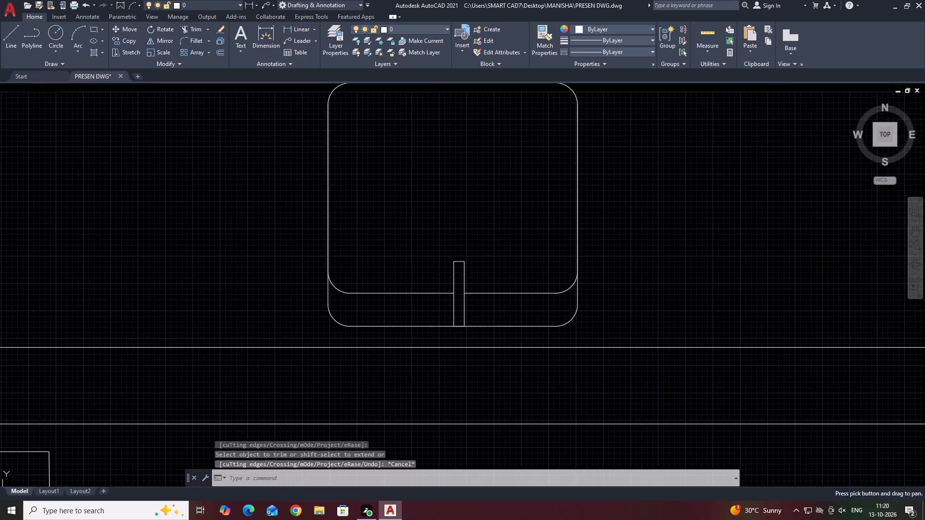
key(c)
key(space)
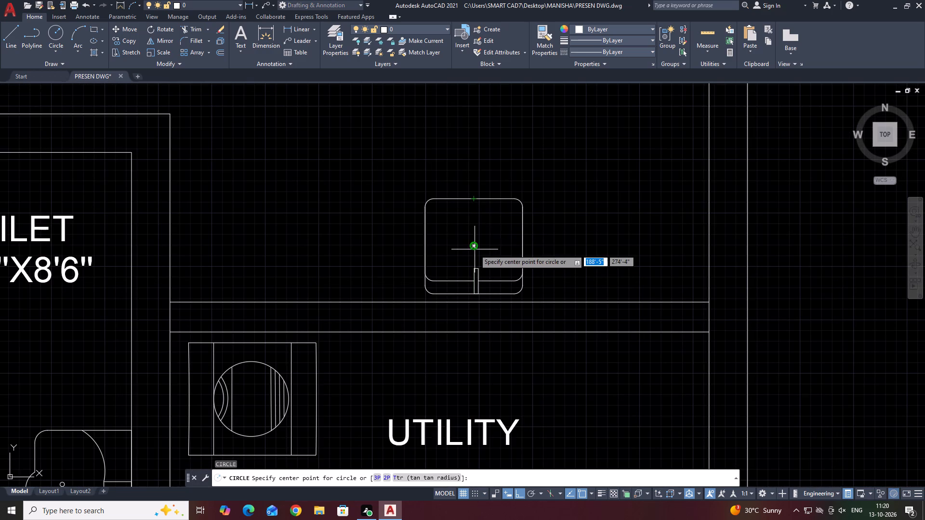
click(476, 246)
click(479, 242)
Move the narrow upright rectangle slightly left, roughly beneath the drain circle.
scroll(474, 274, up, 1)
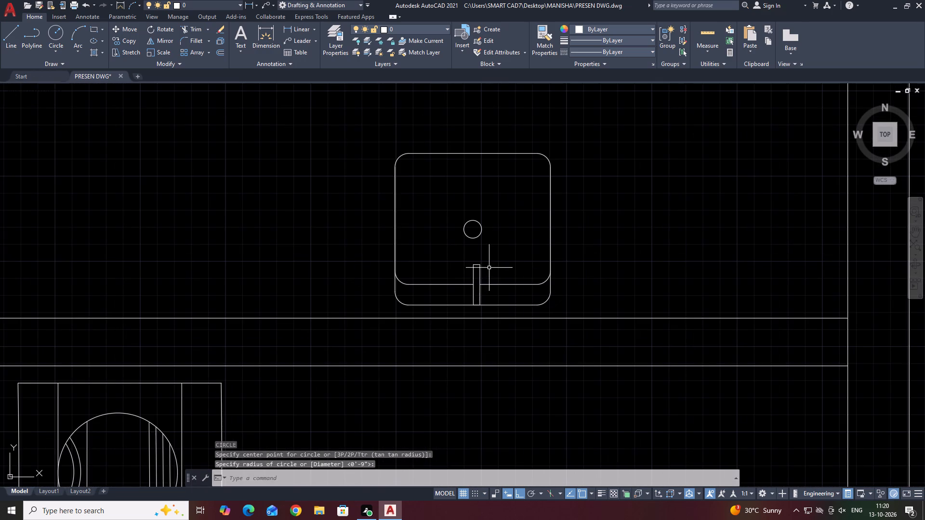
click(489, 267)
click(465, 270)
key(m)
key(space)
scroll(472, 287, up, 3)
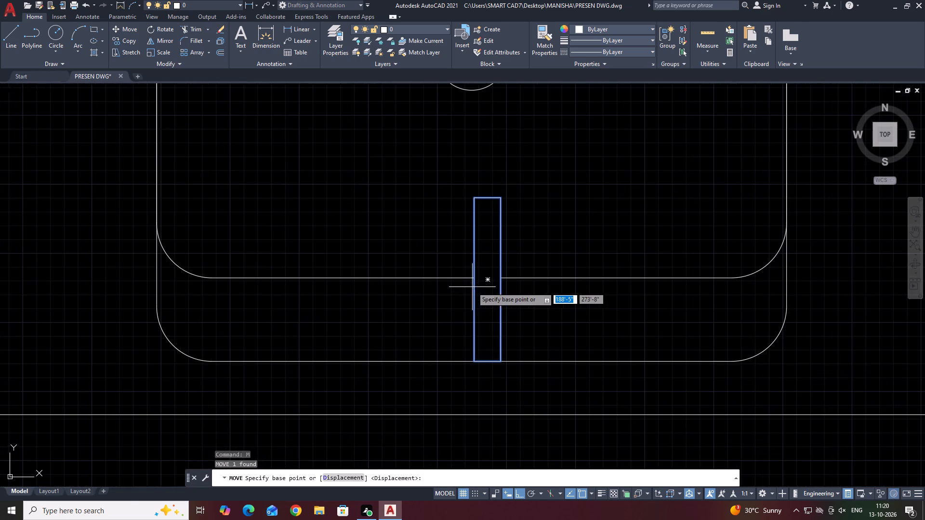
click(473, 278)
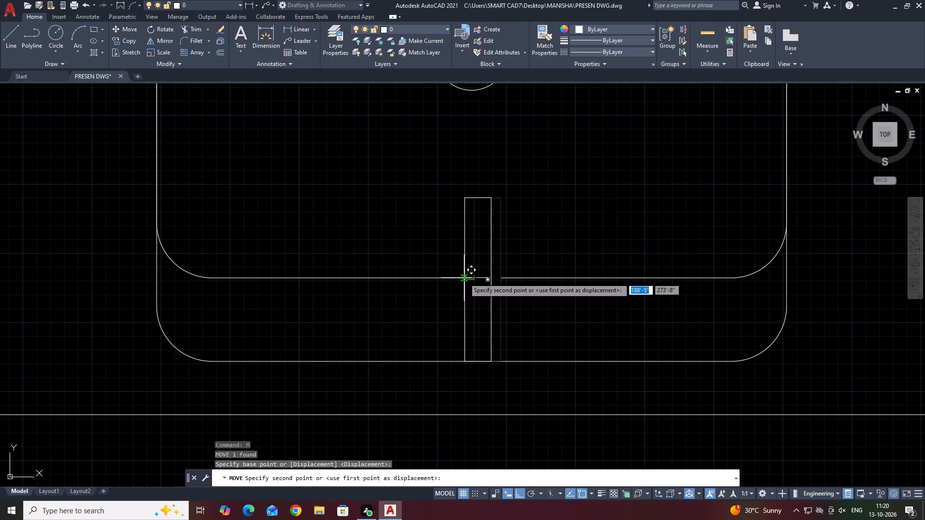
click(462, 278)
Extend and trim the sink's inner bottom line so it meets both sides of the narrow upright rectangle.
text(EX)
key(space)
click(509, 279)
key(Escape)
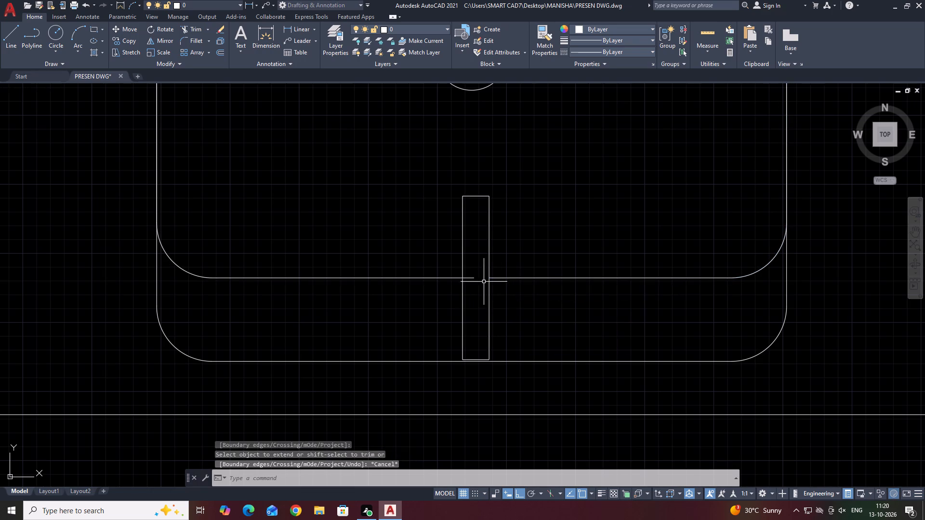
key(t)
text(R)
key(space)
click(471, 280)
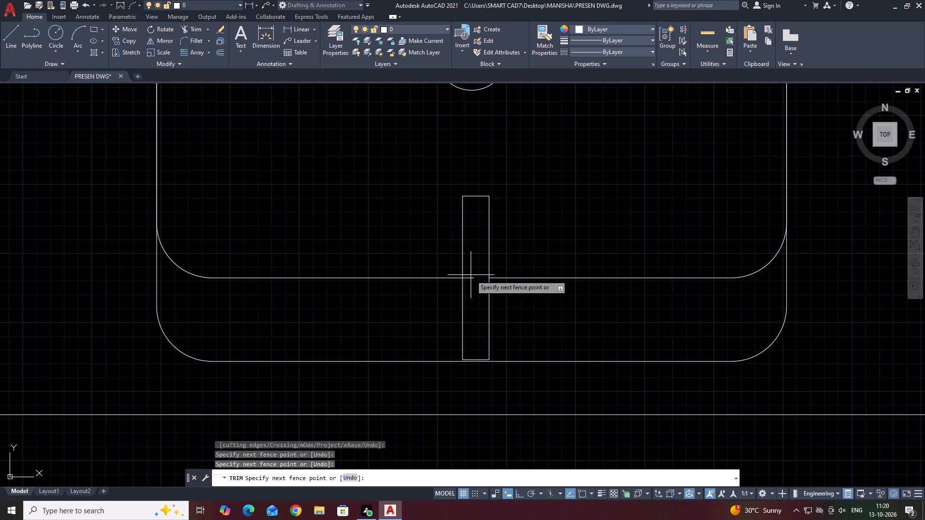
click(471, 274)
key(Escape)
Move the narrow upright rectangle slightly down so its base rests on the sink's outer bottom edge.
drag(517, 321, 501, 318)
click(484, 316)
middle_drag(501, 338, 478, 273)
text(M)
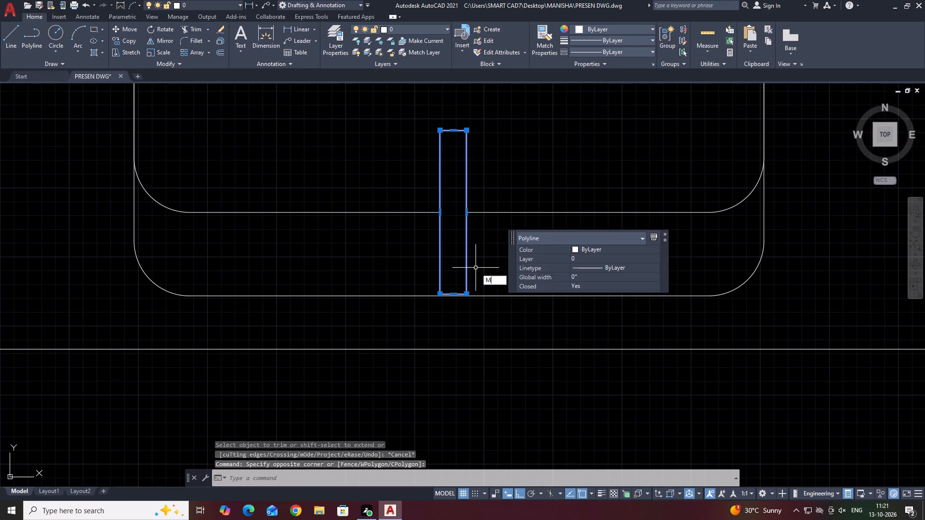
key(space)
click(453, 294)
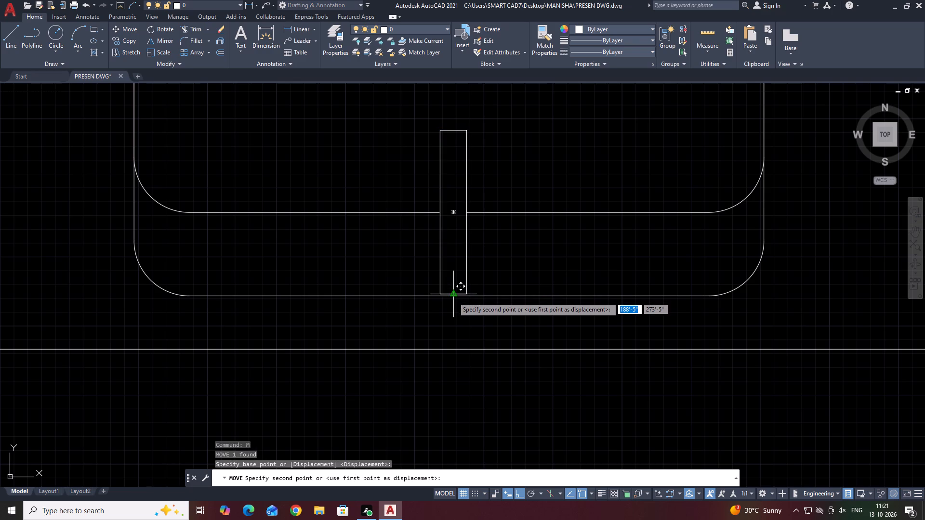
click(453, 299)
Draw a small, thin horizontal rectangle just below the sink's outer bottom edge, spanning beneath the narrow upright rectangle.
scroll(458, 169, down, 5)
middle_drag(502, 142, 495, 207)
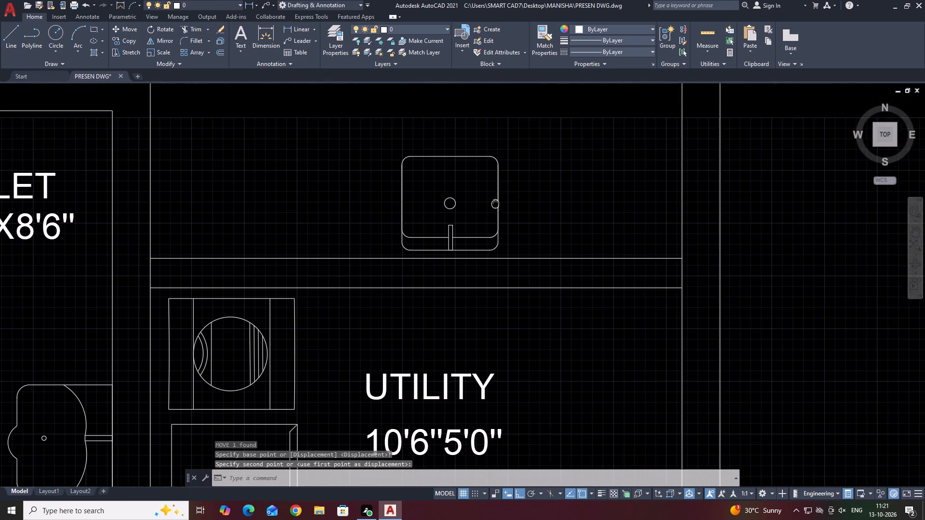
middle_drag(495, 207, 496, 230)
scroll(426, 236, down, 1)
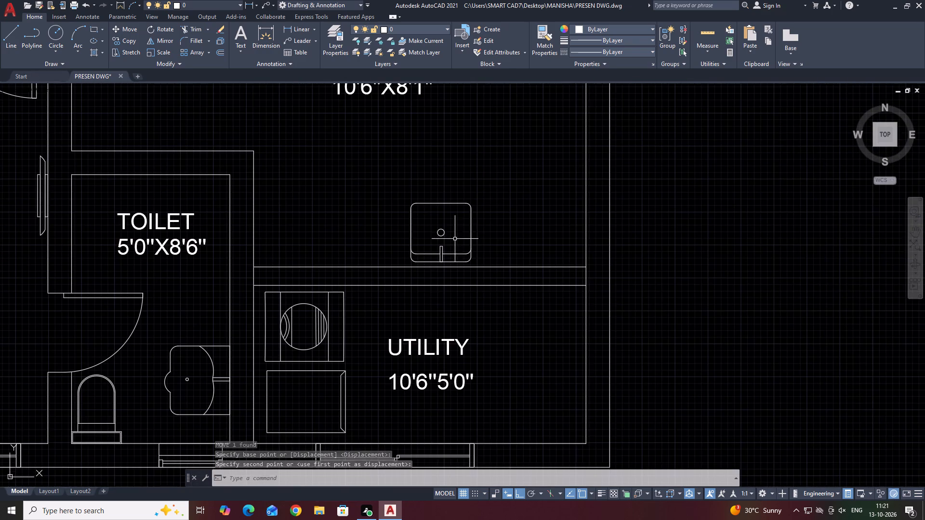
middle_drag(455, 239, 466, 260)
scroll(455, 290, up, 3)
middle_drag(427, 273, 437, 236)
text(REC)
key(space)
scroll(440, 235, up, 2)
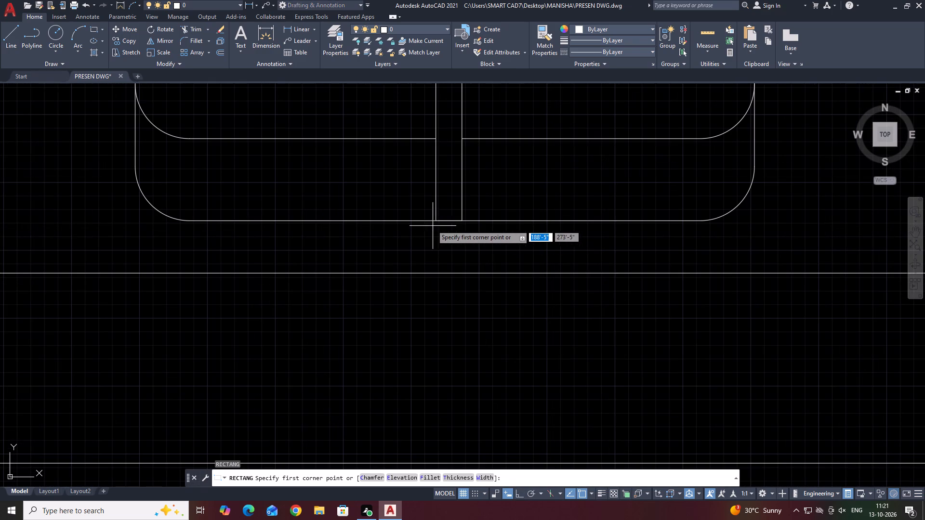
click(412, 220)
click(491, 234)
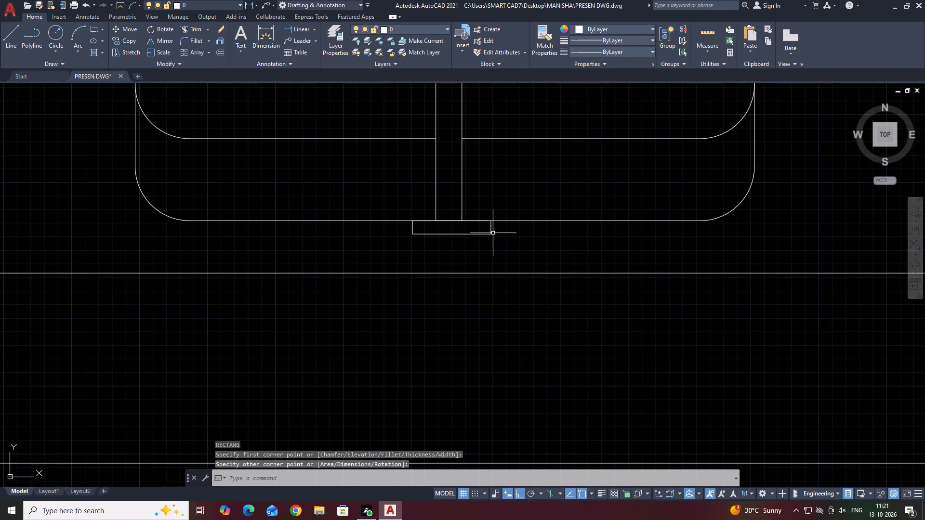
Move the thin horizontal rectangle slightly left so its top midpoint lines up with the narrow upright rectangle's centre.
scroll(474, 224, up, 3)
click(523, 240)
drag(554, 242, 542, 238)
click(563, 256)
click(522, 263)
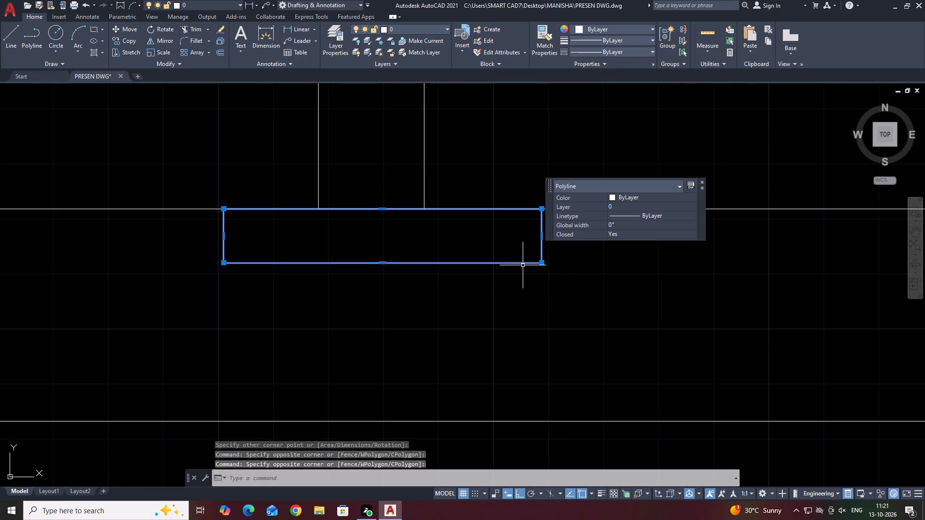
key(m)
key(space)
click(381, 209)
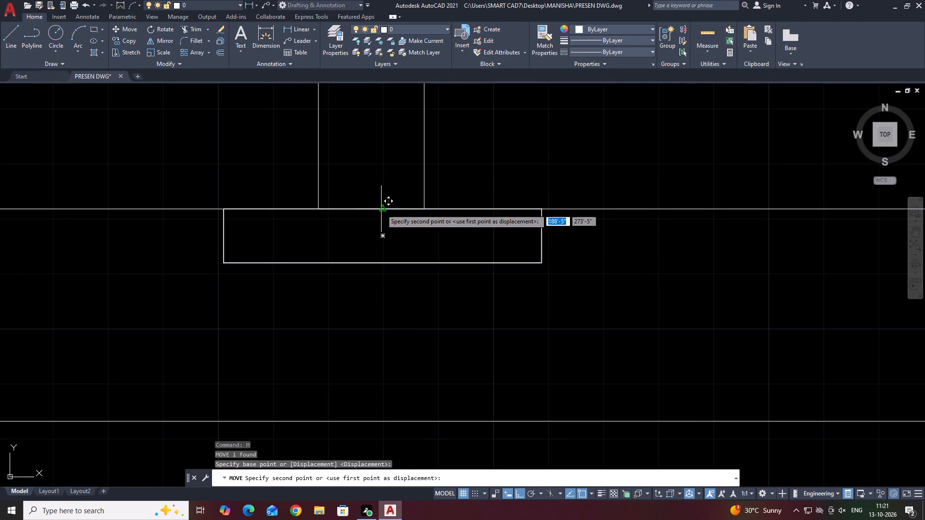
click(373, 209)
Stretch the thin horizontal rectangle slightly deeper at its bottom edge and wider at both ends.
scroll(441, 235, down, 6)
scroll(508, 232, down, 1)
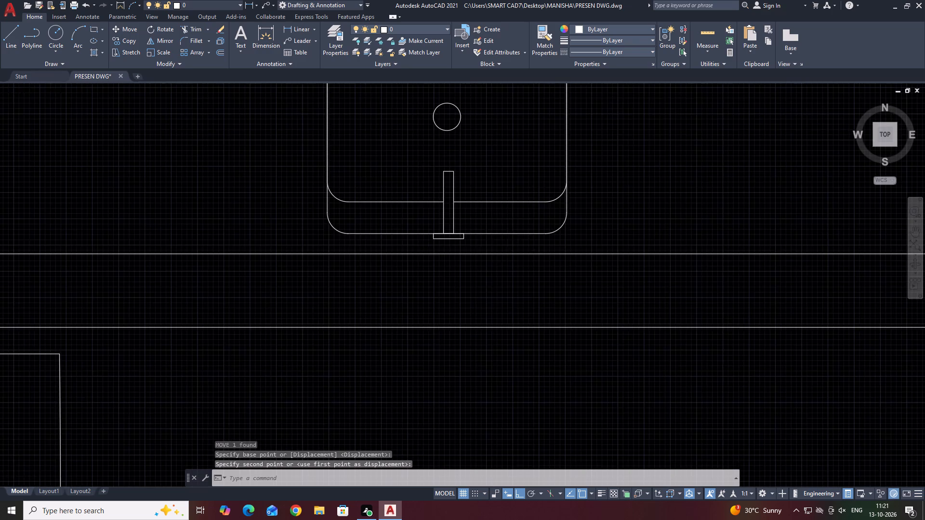
middle_drag(547, 217, 545, 236)
scroll(465, 258, up, 5)
click(492, 221)
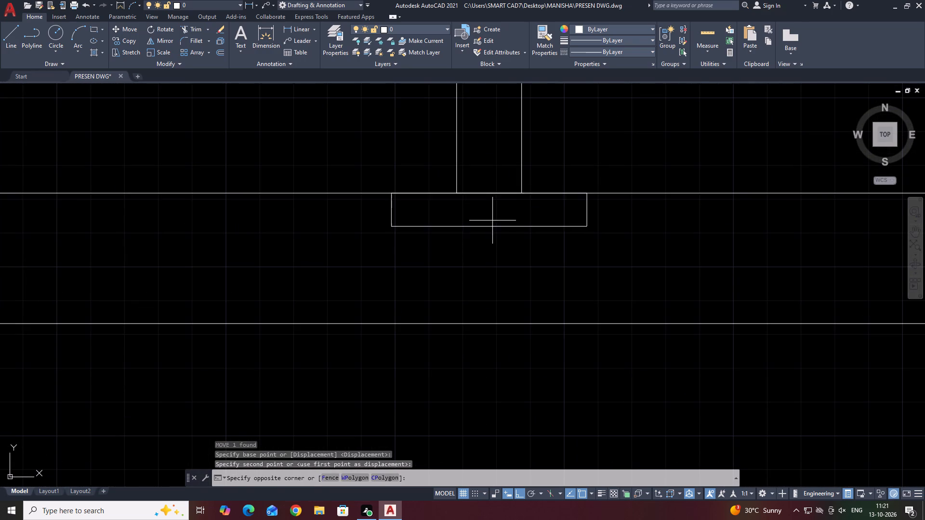
click(479, 244)
click(489, 224)
click(490, 239)
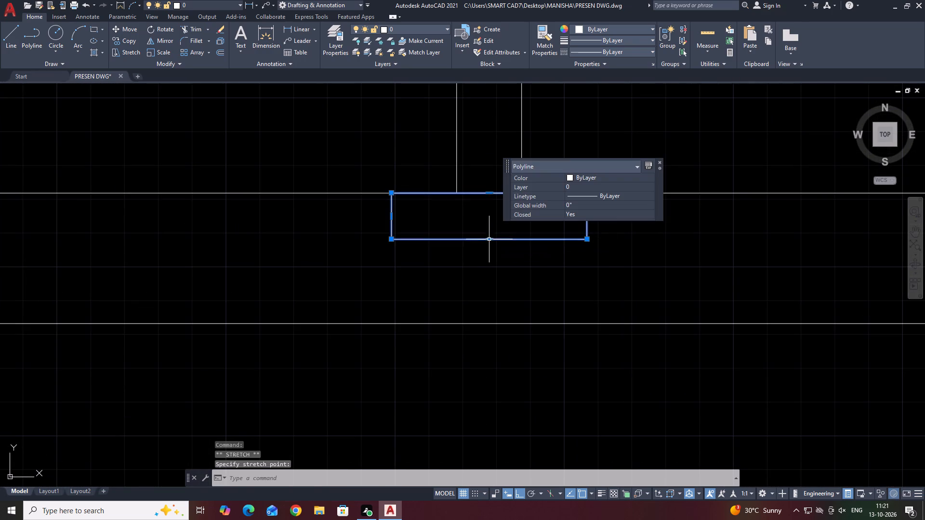
middle_drag(486, 243, 451, 250)
middle_drag(536, 243, 371, 253)
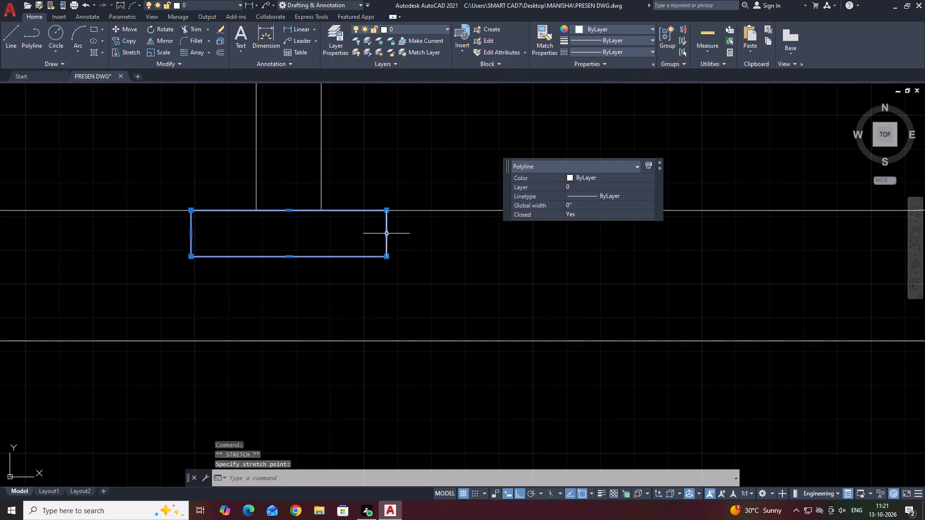
click(386, 234)
click(412, 235)
click(189, 233)
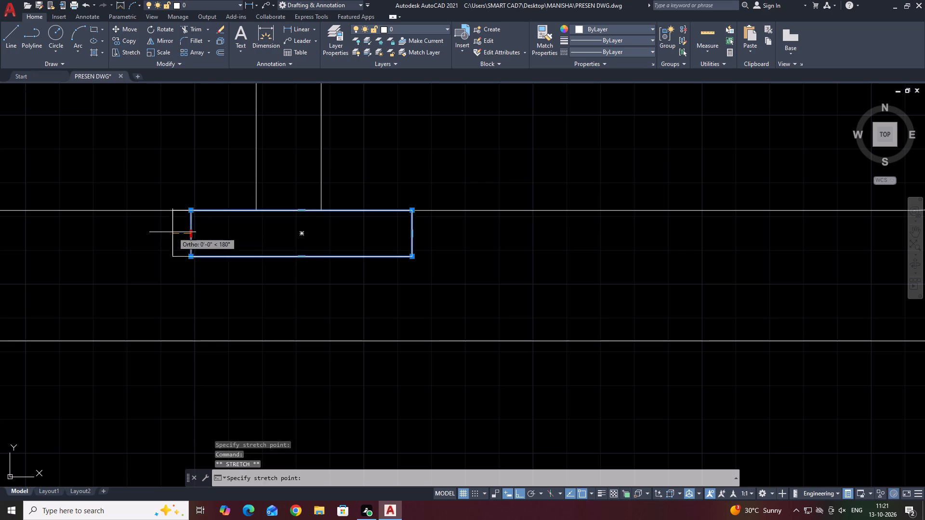
click(172, 232)
key(Escape)
Draw a rectangle about 2'-2" by 2'-2" around the sink, with its base on the kitchen–utility wall line.
scroll(405, 245, down, 4)
middle_drag(515, 179, 517, 208)
scroll(515, 198, down, 2)
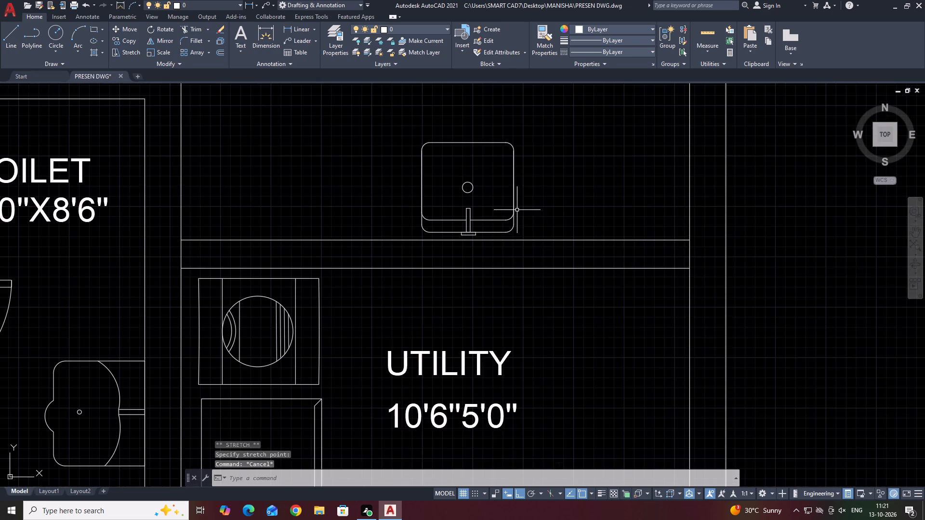
middle_drag(519, 222, 519, 245)
key(r)
text(EC)
key(space)
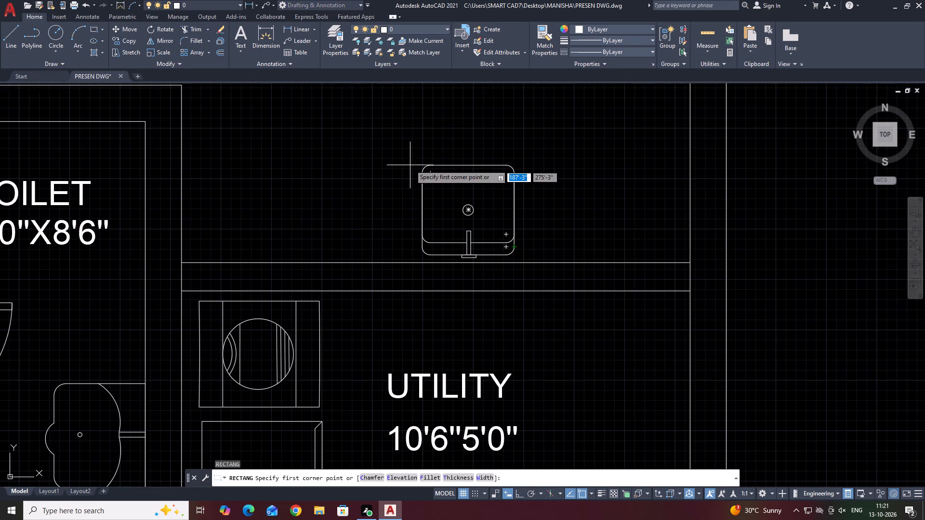
click(413, 157)
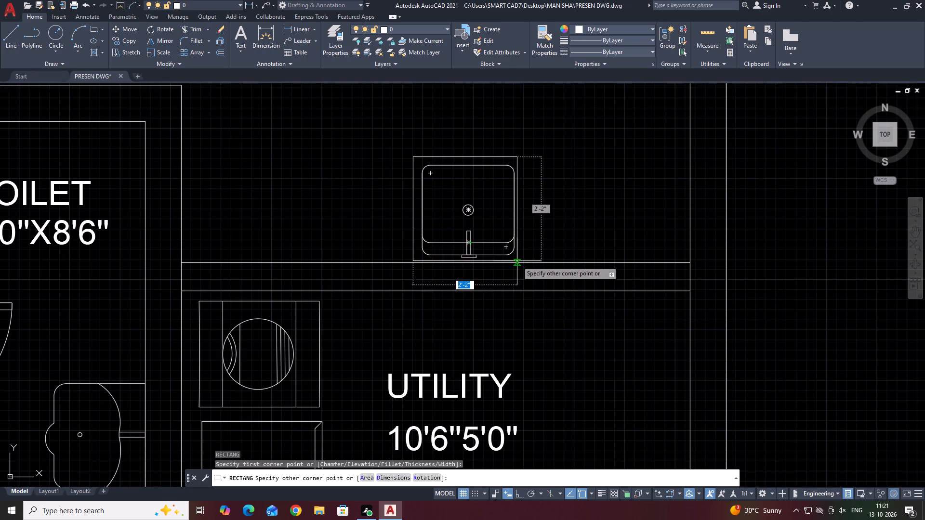
click(520, 263)
Stretch the right side of the sink's surrounding rectangle slightly outward to even the margins around the bowl.
scroll(518, 244, up, 1)
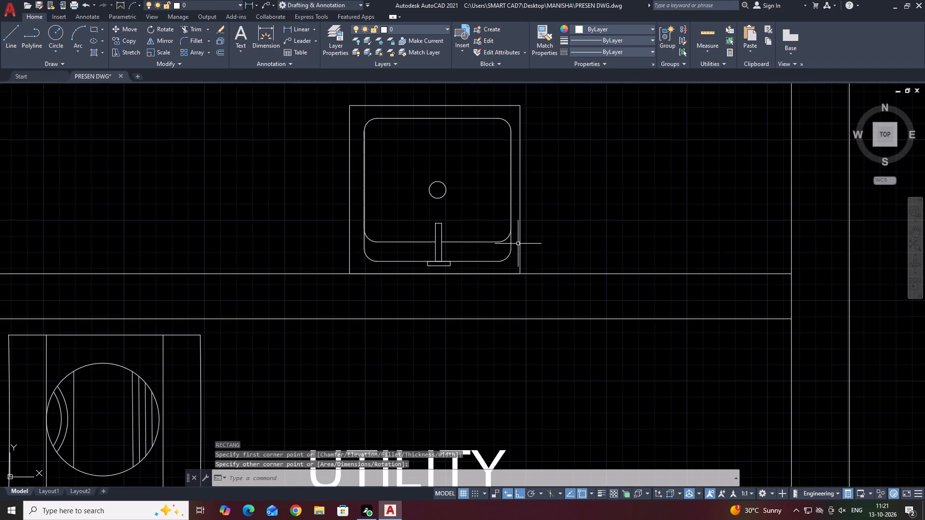
click(520, 240)
click(519, 190)
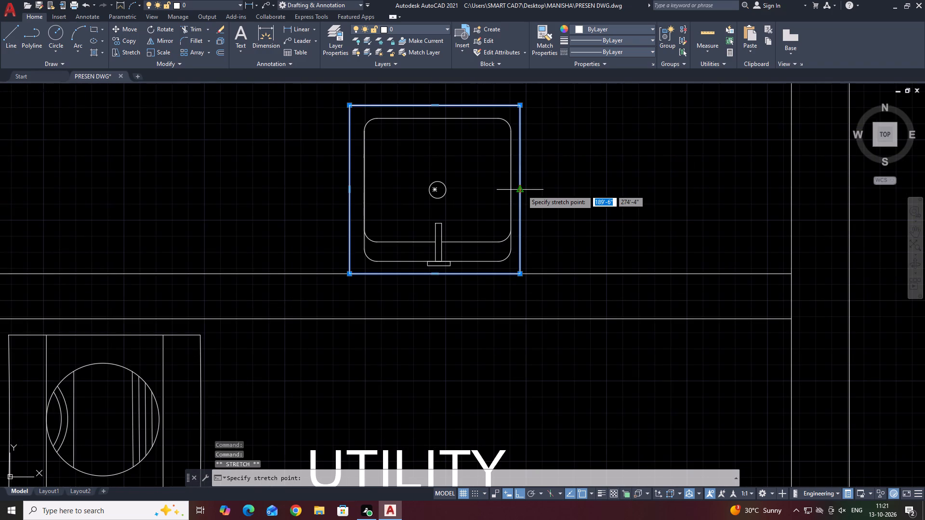
click(525, 190)
key(Escape)
click(522, 195)
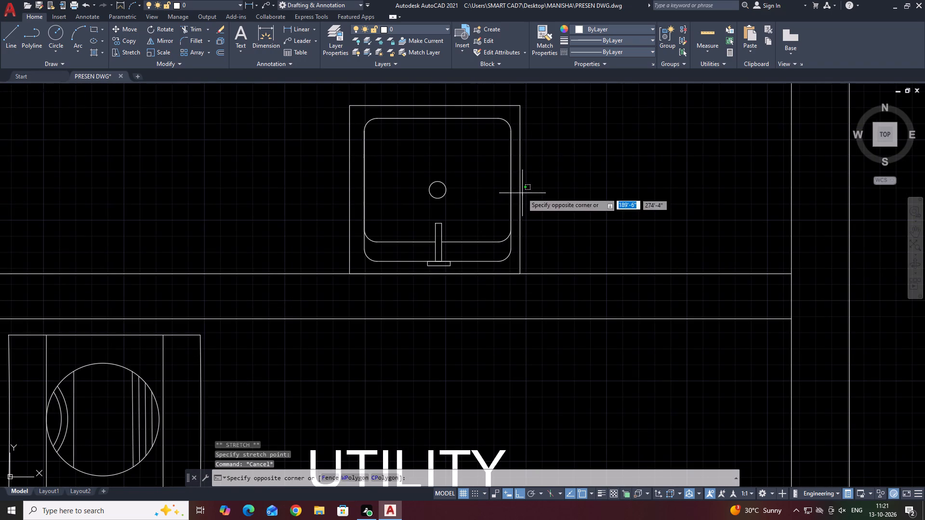
double_click(520, 188)
click(517, 183)
click(522, 196)
click(522, 193)
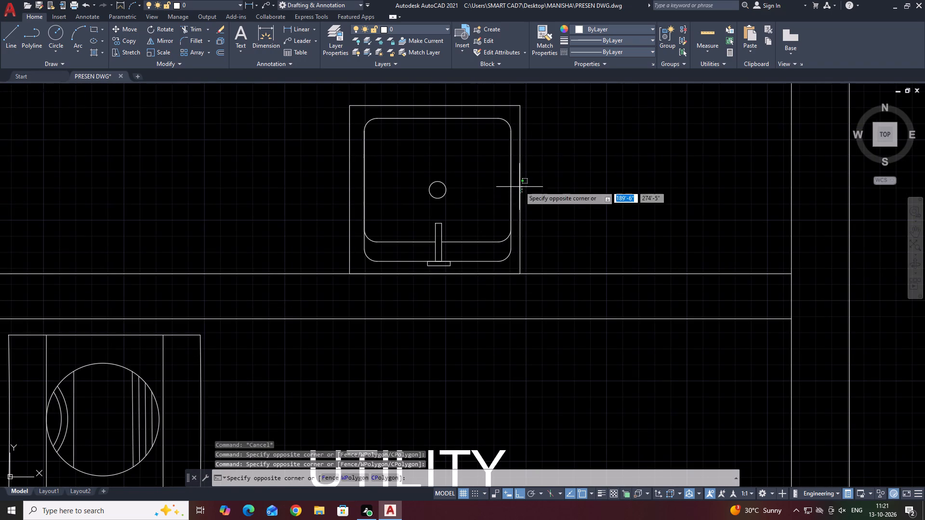
click(518, 182)
click(520, 188)
click(527, 189)
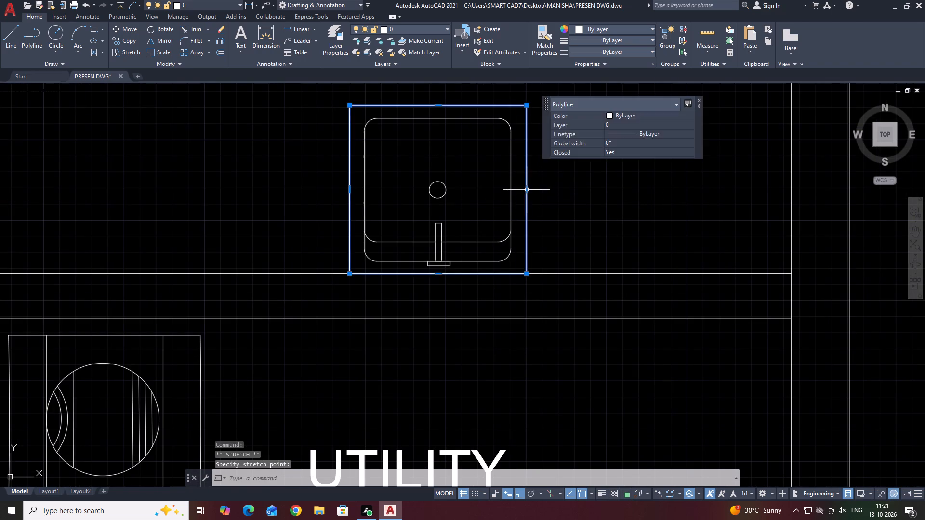
key(Escape)
Convert the sink linework and its surrounding rectangle into a block named SINK.
scroll(502, 188, down, 2)
middle_drag(554, 200, 537, 208)
scroll(513, 210, down, 1)
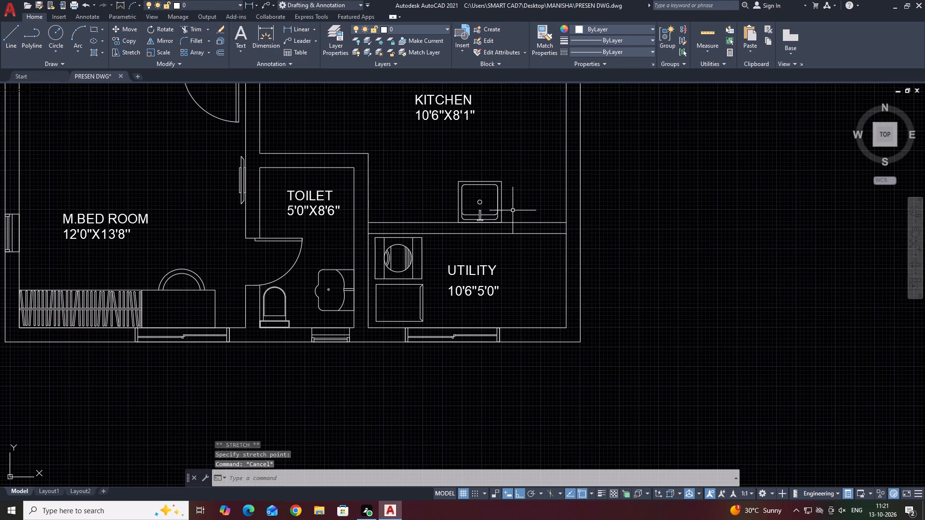
middle_drag(531, 217, 518, 195)
scroll(519, 206, down, 1)
middle_drag(465, 195, 465, 195)
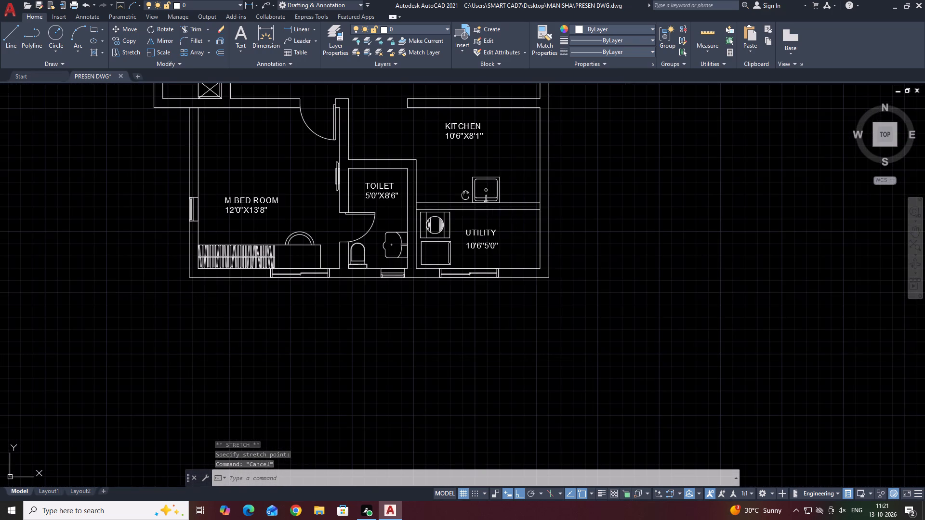
middle_drag(465, 195, 471, 215)
middle_drag(518, 226, 522, 237)
scroll(529, 171, up, 2)
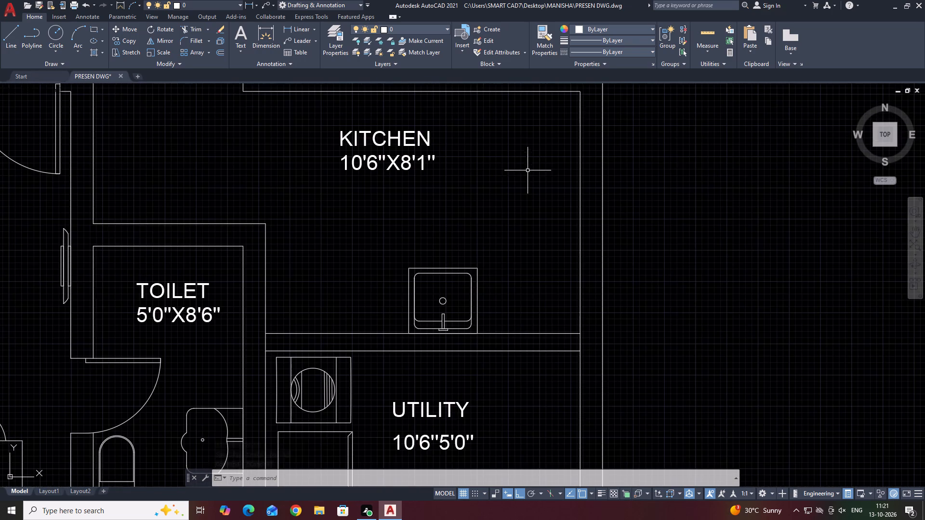
middle_drag(531, 168, 505, 207)
click(370, 270)
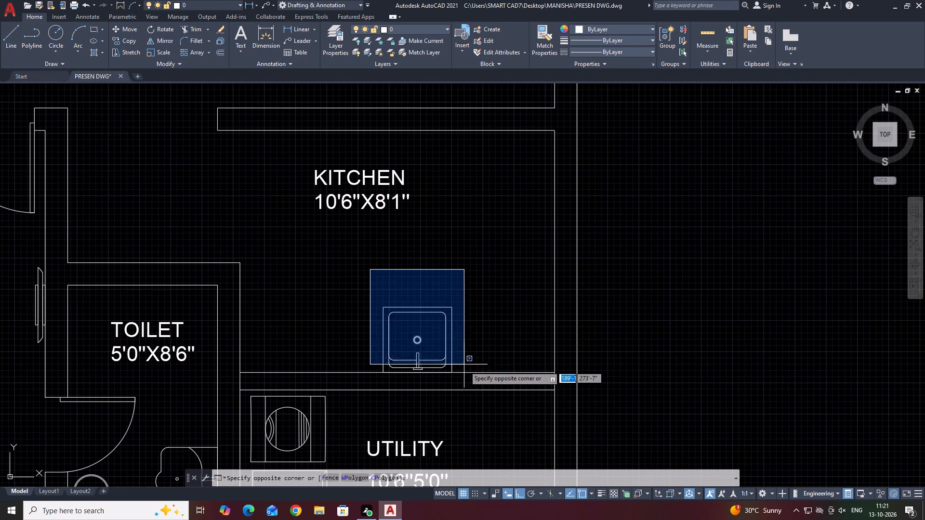
click(469, 383)
text(B S)
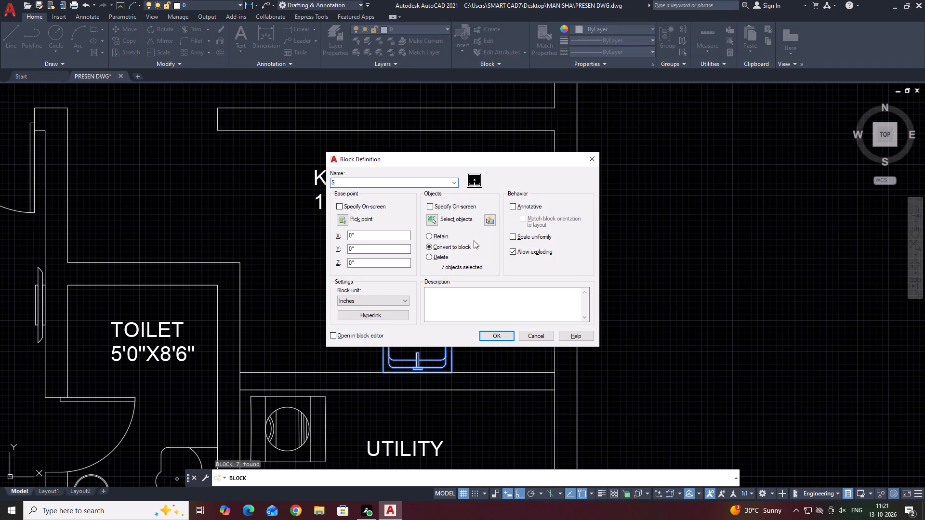
text(INK)
click(497, 339)
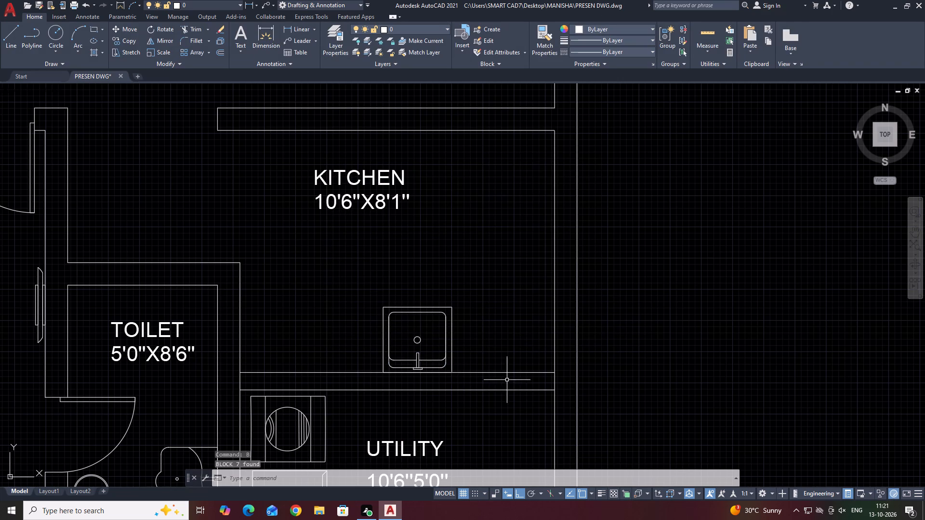
Draw an upright rectangle about 2'-4" by 2'-11" beside the kitchen's right wall, above the sink level.
middle_drag(509, 311, 475, 324)
text(REC)
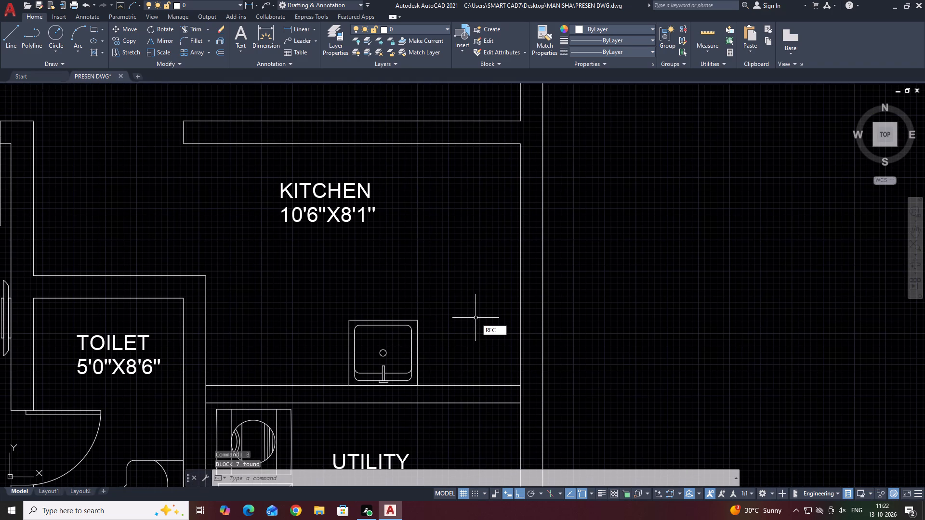
key(space)
click(447, 226)
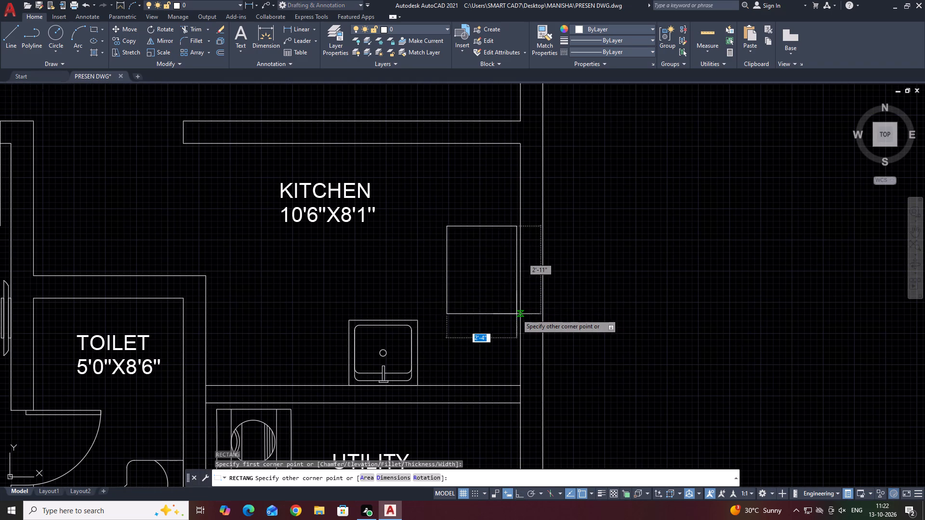
scroll(516, 314, up, 2)
click(516, 314)
Divide the new rectangle into quarters with a horizontal and a vertical line through its side midpoints.
middle_drag(490, 271, 475, 288)
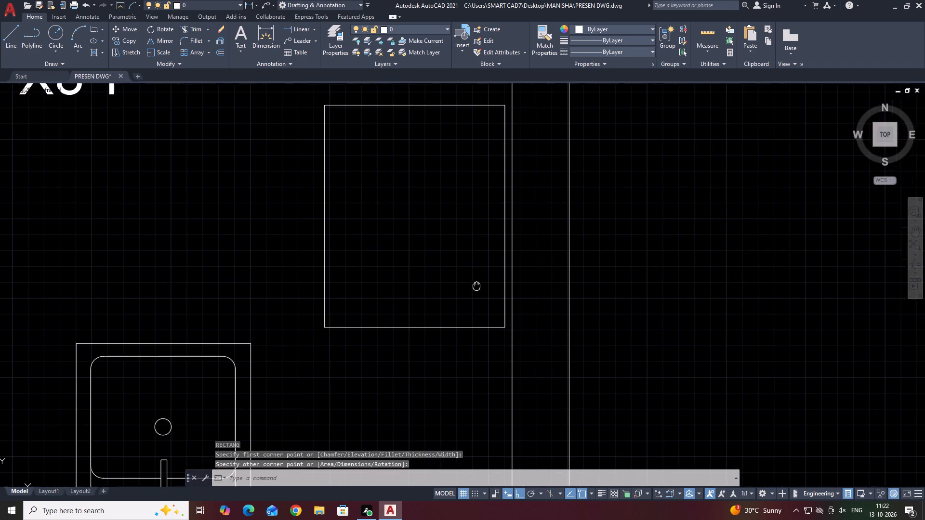
middle_drag(475, 288, 472, 319)
key(l)
key(space)
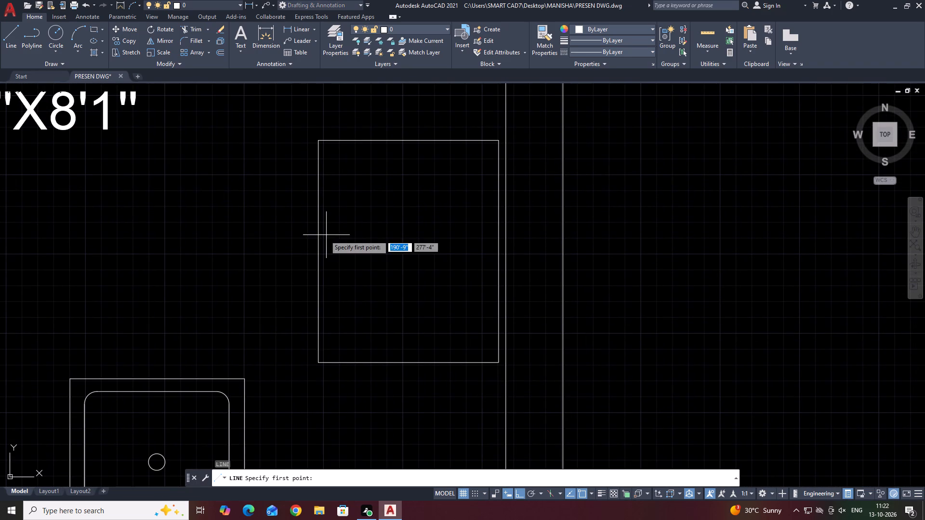
drag(319, 253, 327, 257)
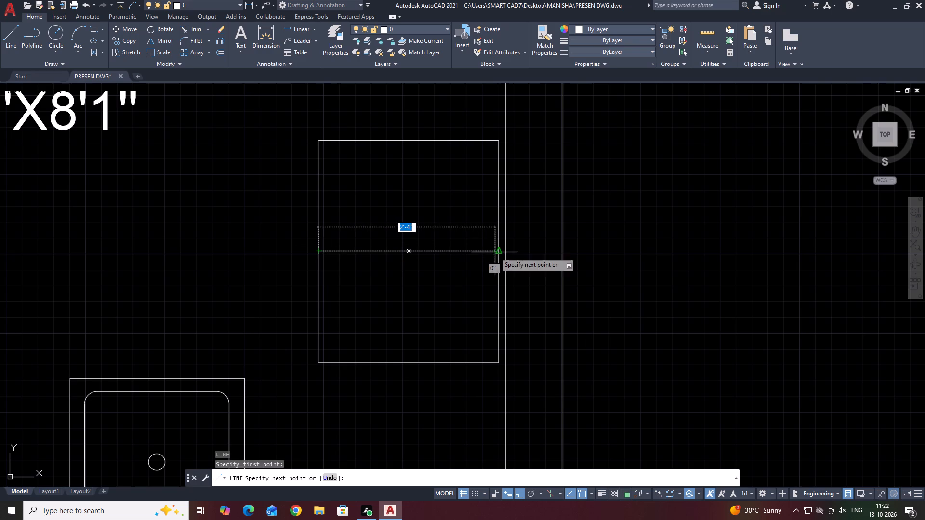
click(499, 252)
key(space)
key(l)
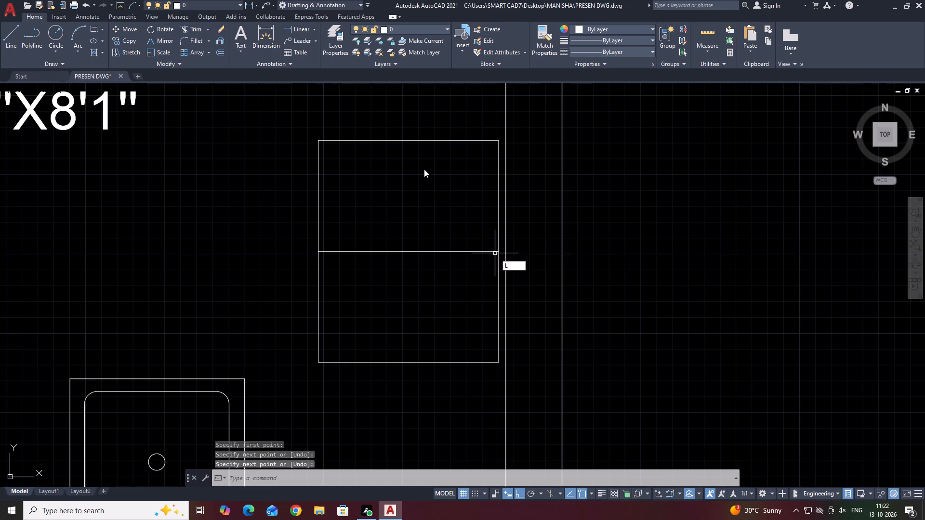
key(space)
drag(409, 141, 409, 146)
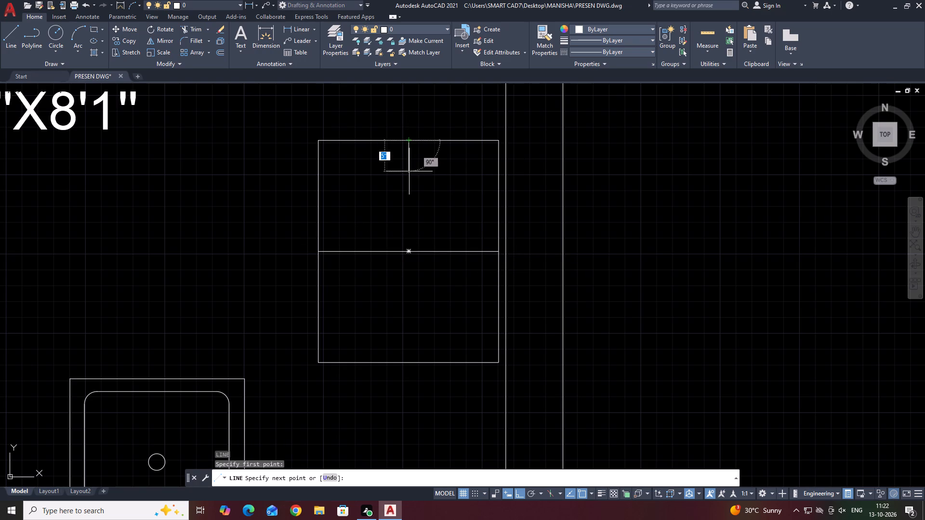
click(410, 365)
key(space)
Offset the quartered rectangle's outline inward by 0.5.
scroll(433, 323, down, 4)
middle_drag(410, 309, 423, 331)
scroll(430, 284, up, 3)
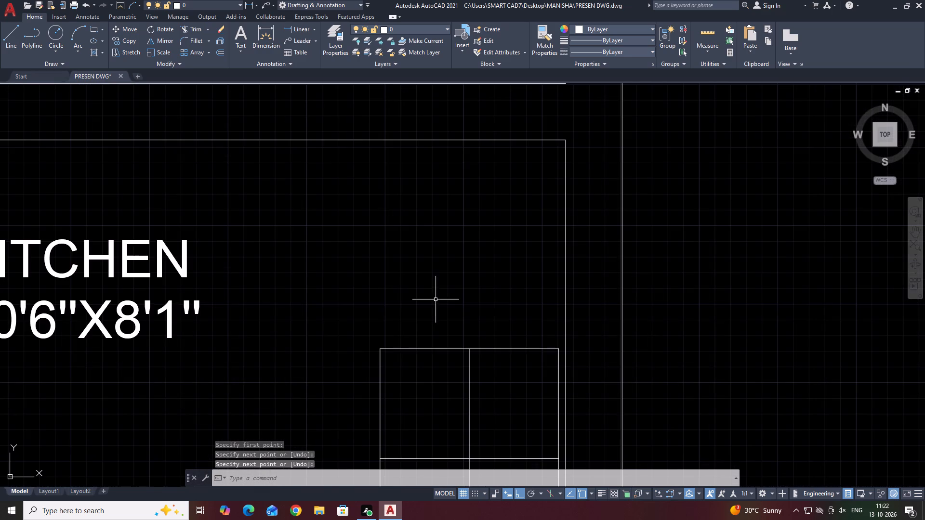
middle_drag(578, 342, 522, 254)
click(469, 242)
drag(445, 296, 444, 301)
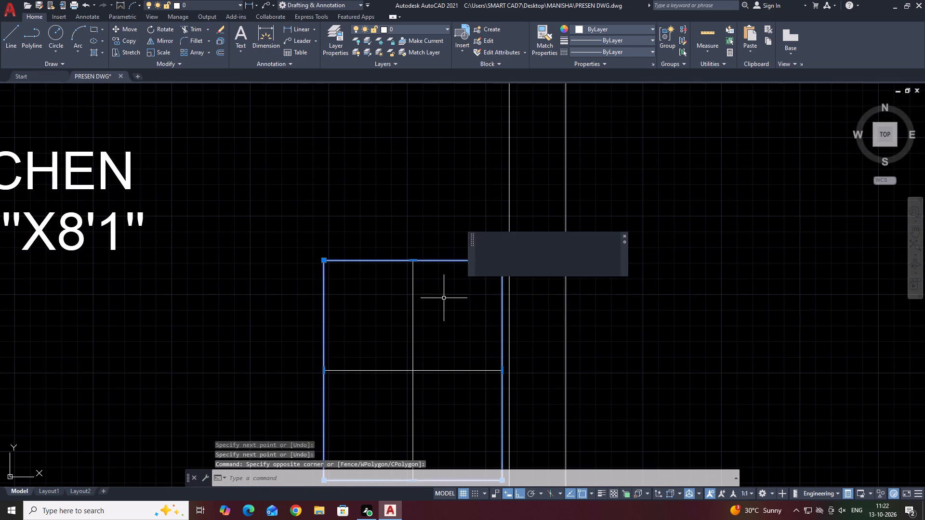
scroll(445, 302, down, 3)
middle_drag(446, 320, 429, 306)
text(O)
key(space)
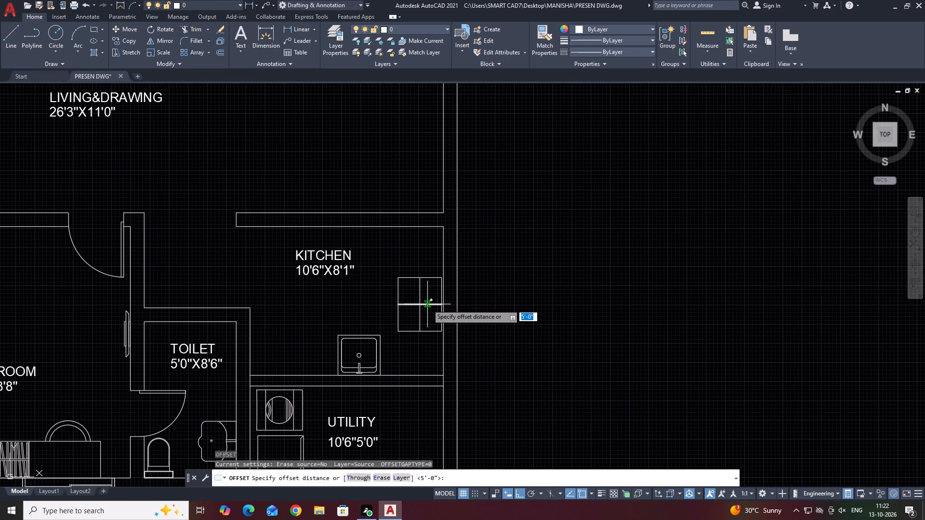
text(0.5)
key(space)
scroll(427, 318, up, 3)
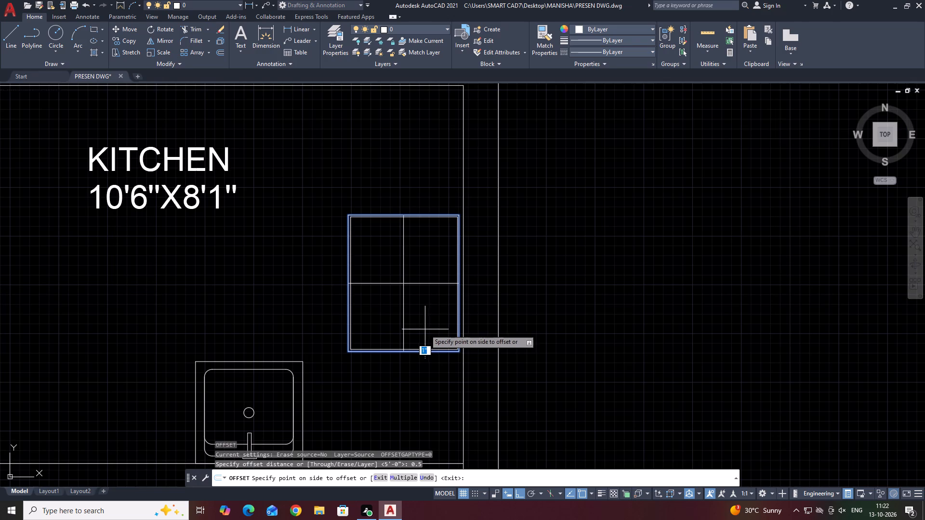
click(425, 329)
Offset the fixture's horizontal divider upward and its vertical divider to the right by 0.5.
scroll(452, 308, up, 2)
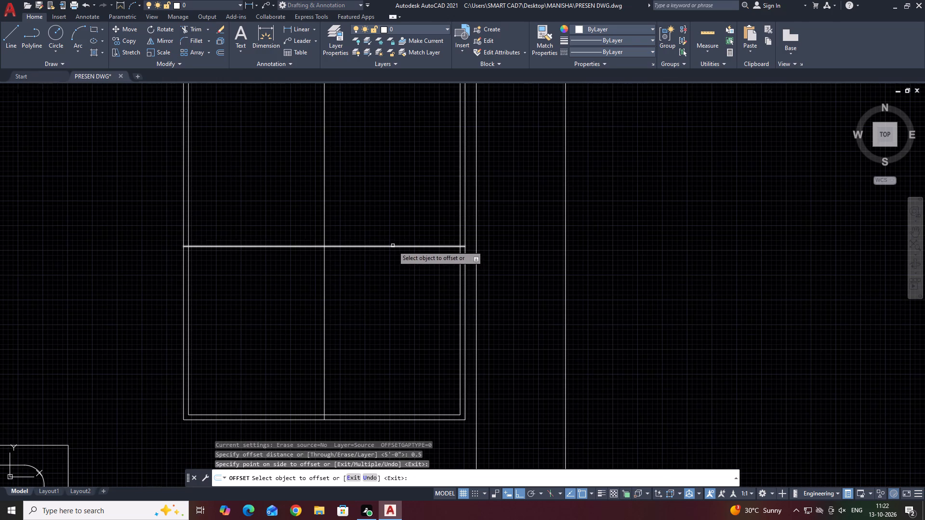
click(393, 246)
click(392, 234)
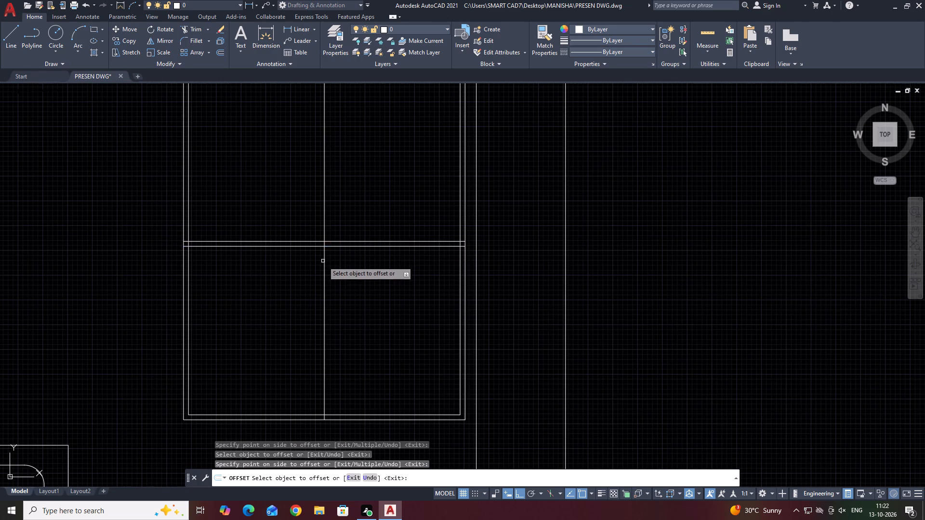
click(324, 261)
click(342, 267)
key(Escape)
Trim the divider lines out of the gap between the inner and outer outlines at the fixture's top and left sides.
scroll(380, 251, down, 2)
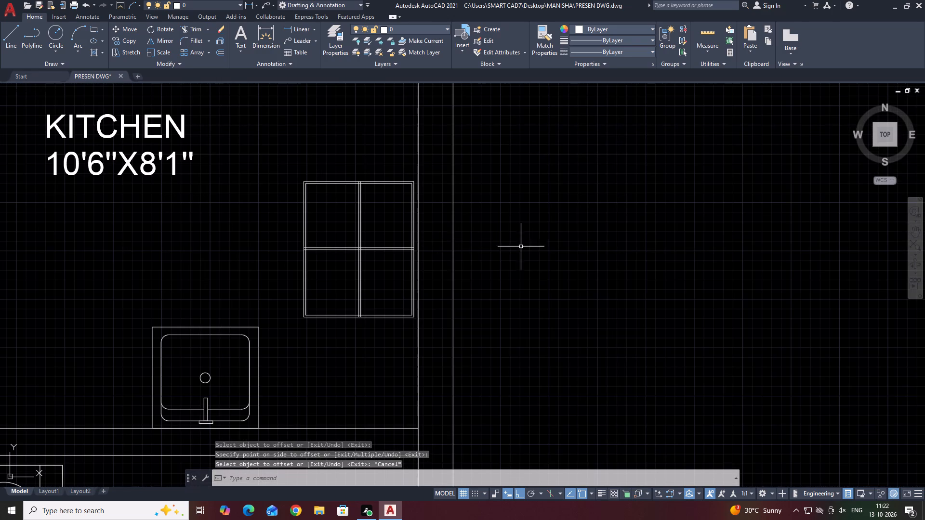
middle_drag(532, 252, 551, 288)
text(TR)
key(space)
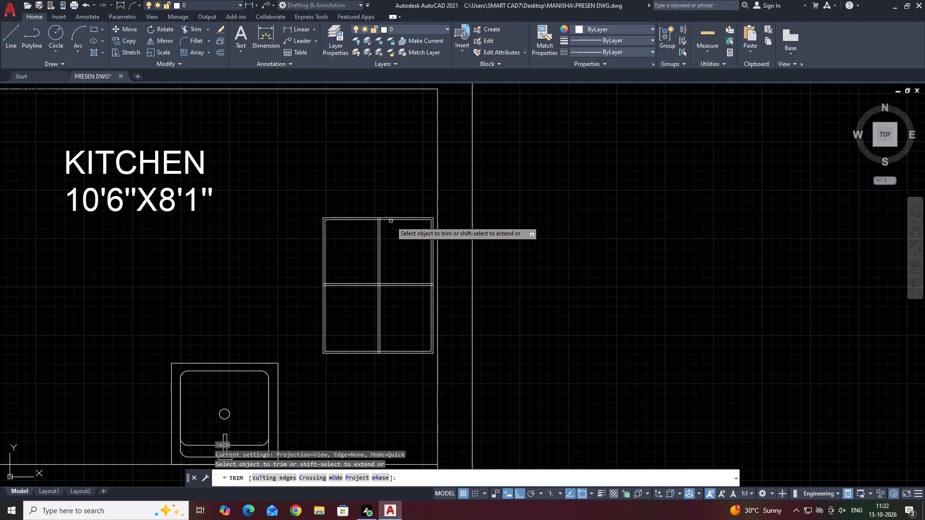
scroll(391, 221, up, 3)
scroll(333, 207, up, 3)
click(275, 228)
click(405, 227)
scroll(292, 263, down, 4)
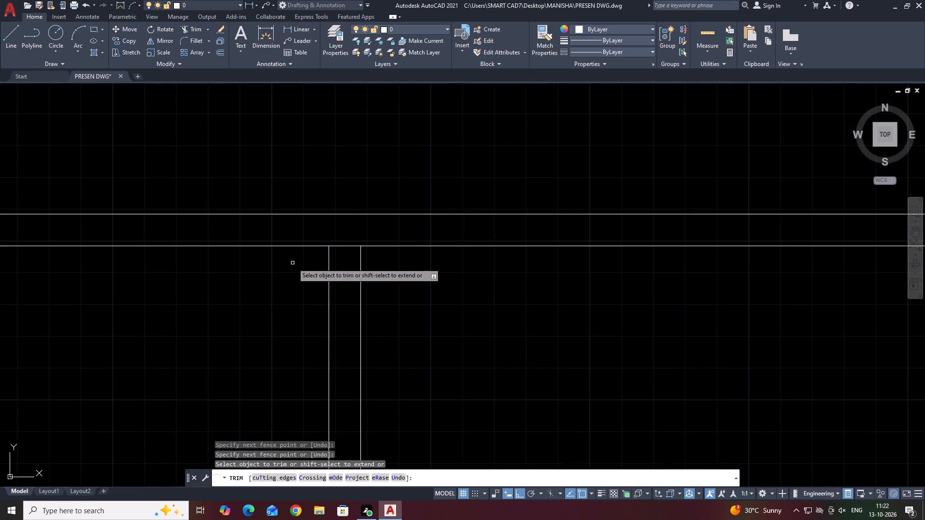
scroll(292, 263, down, 2)
scroll(507, 270, down, 4)
scroll(397, 284, up, 3)
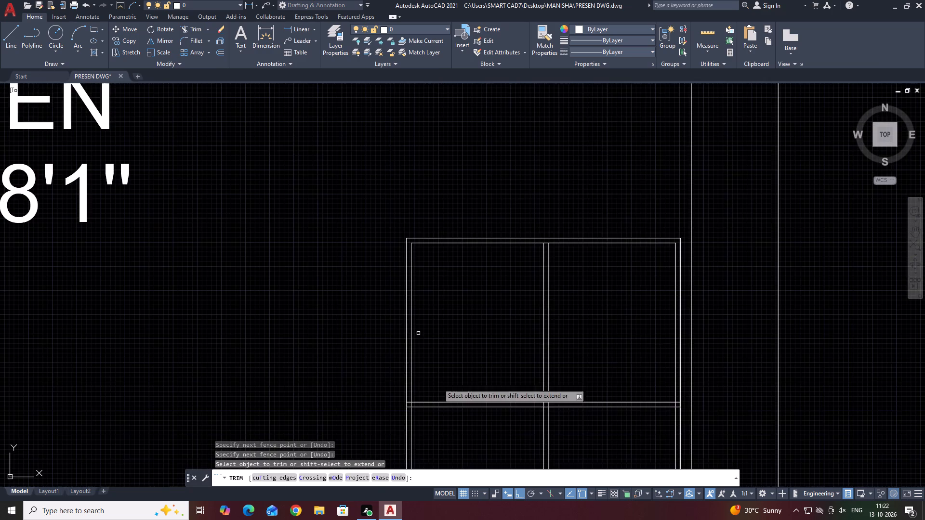
middle_drag(439, 390, 406, 255)
scroll(378, 302, up, 3)
scroll(367, 214, up, 3)
middle_drag(373, 145, 420, 267)
click(398, 163)
click(398, 298)
Trim the divider lines out of the gap between the two outlines at the fixture's bottom and right sides.
scroll(406, 257, down, 3)
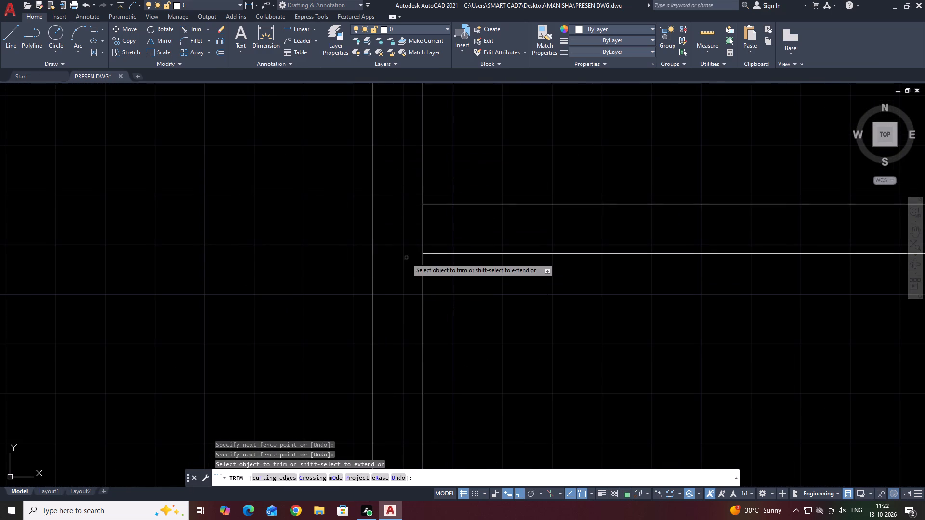
scroll(406, 258, down, 10)
scroll(425, 302, down, 4)
scroll(500, 406, up, 4)
scroll(525, 325, up, 3)
click(534, 314)
click(389, 319)
scroll(599, 293, down, 4)
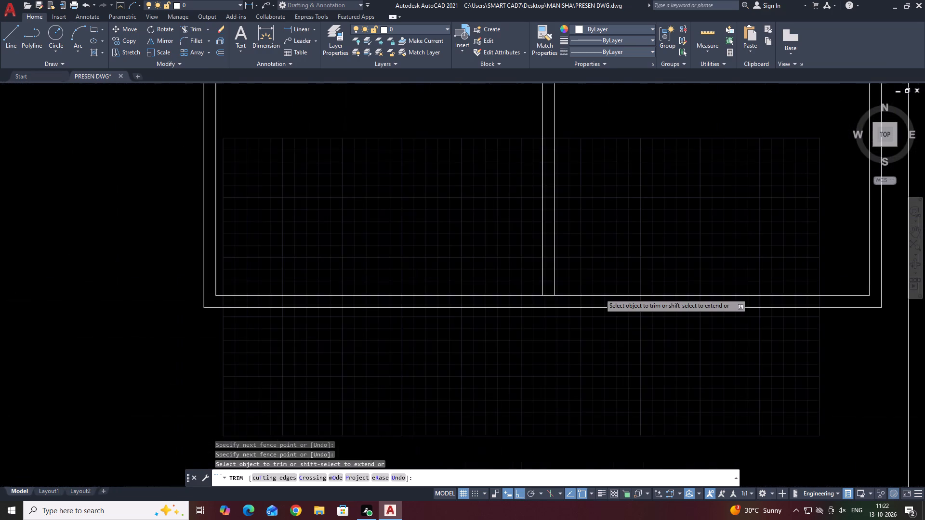
scroll(599, 293, down, 1)
middle_drag(748, 282, 504, 412)
scroll(521, 162, up, 3)
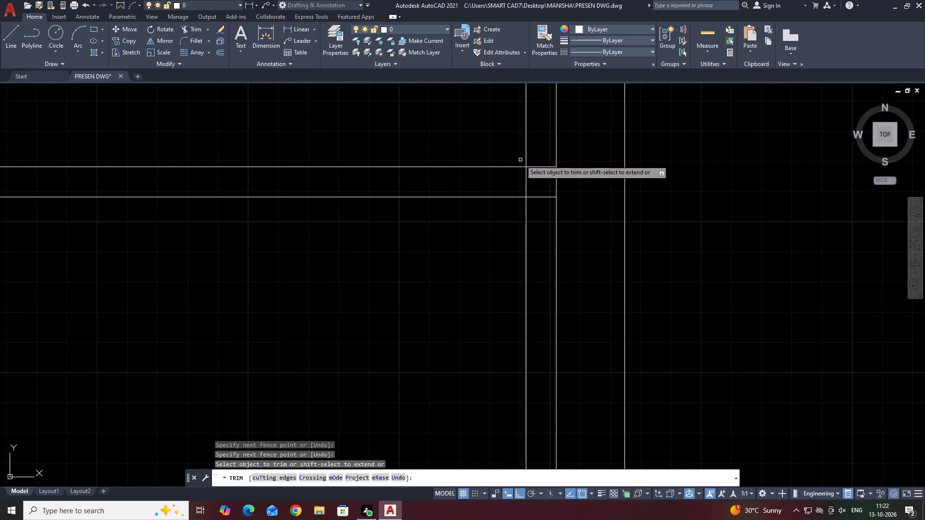
click(545, 146)
click(543, 236)
scroll(542, 214, down, 6)
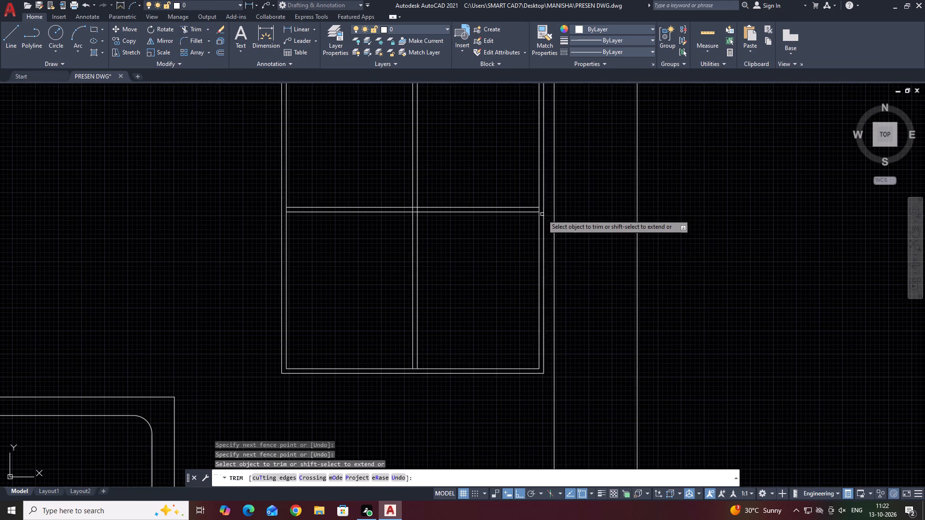
key(Escape)
Draw a circle of about 5" radius in the fixture's lower-right quarter.
middle_drag(533, 227, 541, 309)
scroll(536, 296, down, 1)
key(c)
key(space)
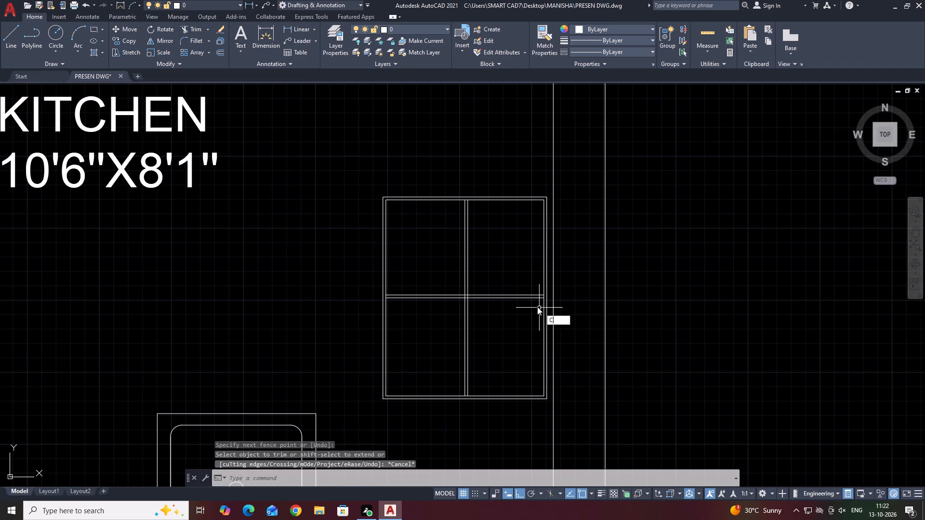
click(505, 352)
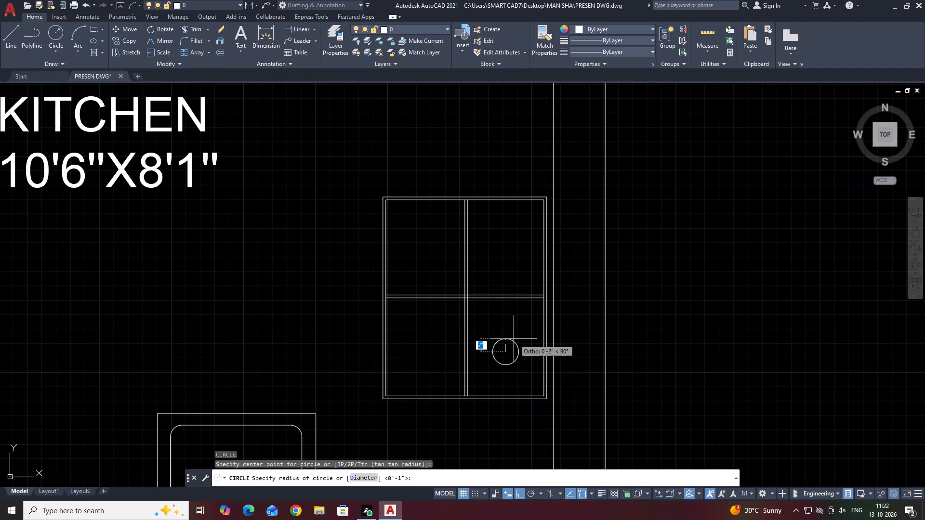
click(515, 325)
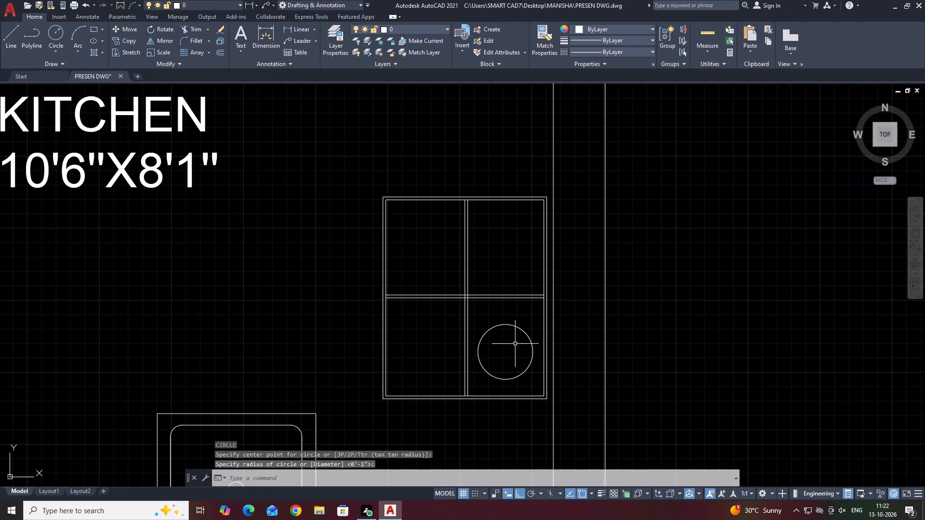
Shrink the circle to a radius of about 4".
scroll(504, 322, up, 1)
click(506, 325)
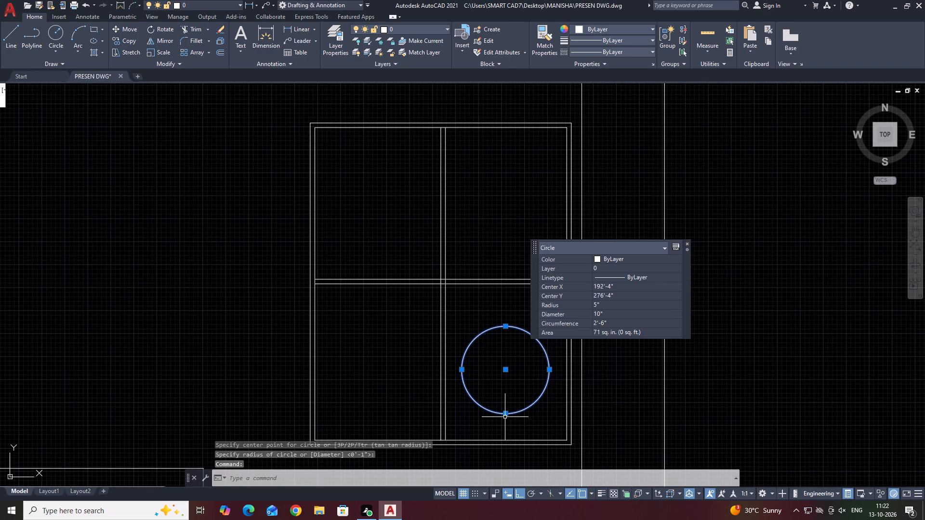
click(506, 413)
click(506, 403)
key(Escape)
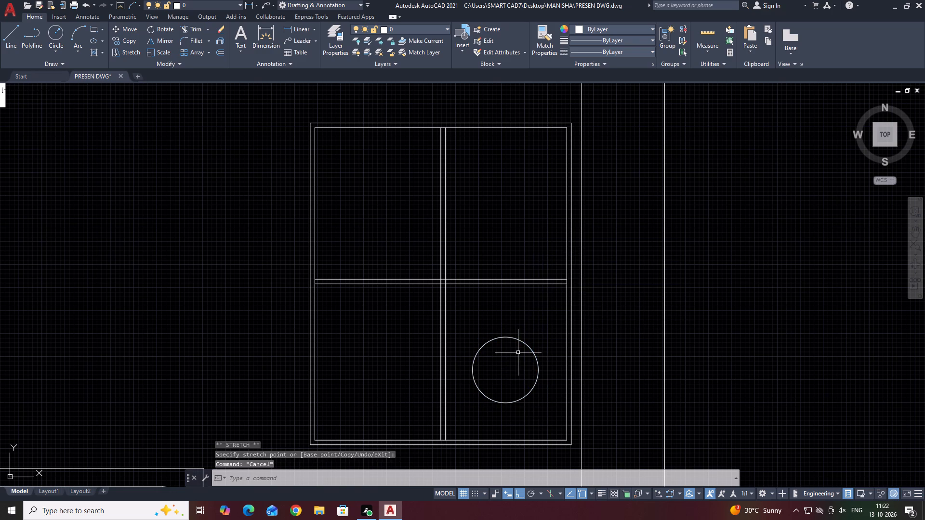
Move the circle slightly upward within the lower-right quarter.
click(522, 341)
middle_drag(514, 340, 504, 315)
key(m)
key(space)
click(494, 349)
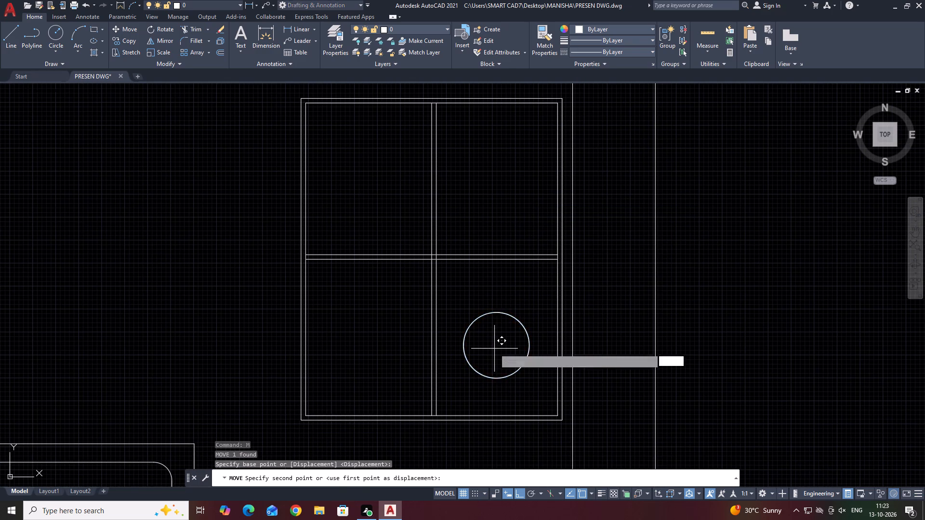
click(494, 342)
Offset the circle inward by the same 0.5 distance.
click(514, 305)
click(507, 315)
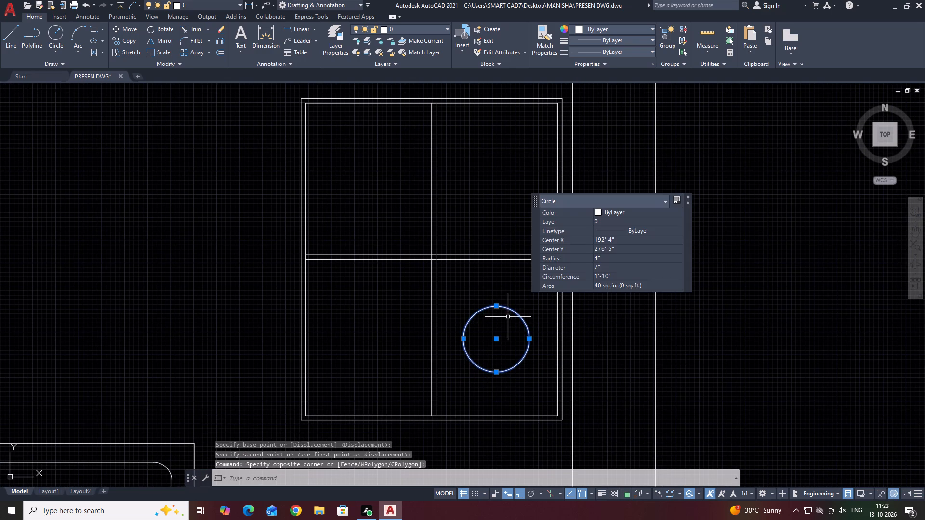
text(O)
key(space)
key(space)
click(502, 341)
key(Escape)
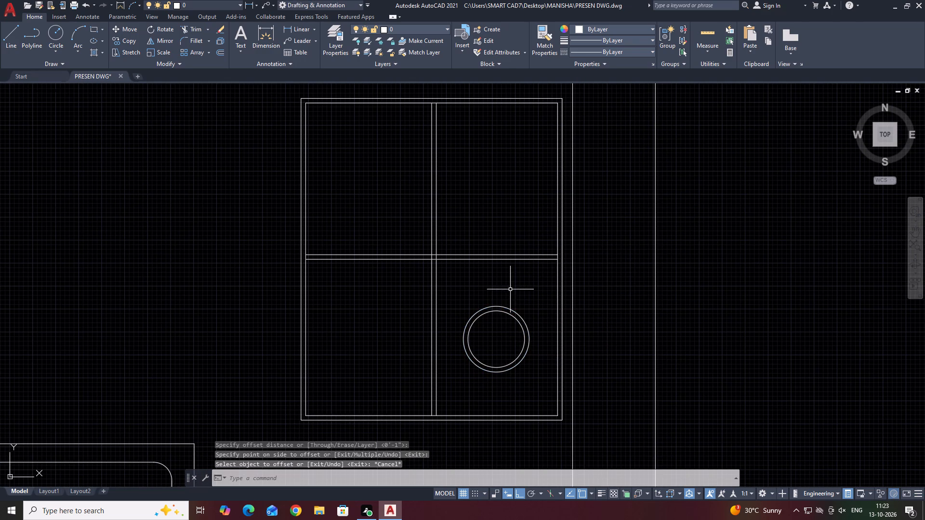
Draw a vertical line about 5" long from the outer circle's top up to the horizontal divider.
middle_drag(526, 251, 524, 285)
key(l)
key(space)
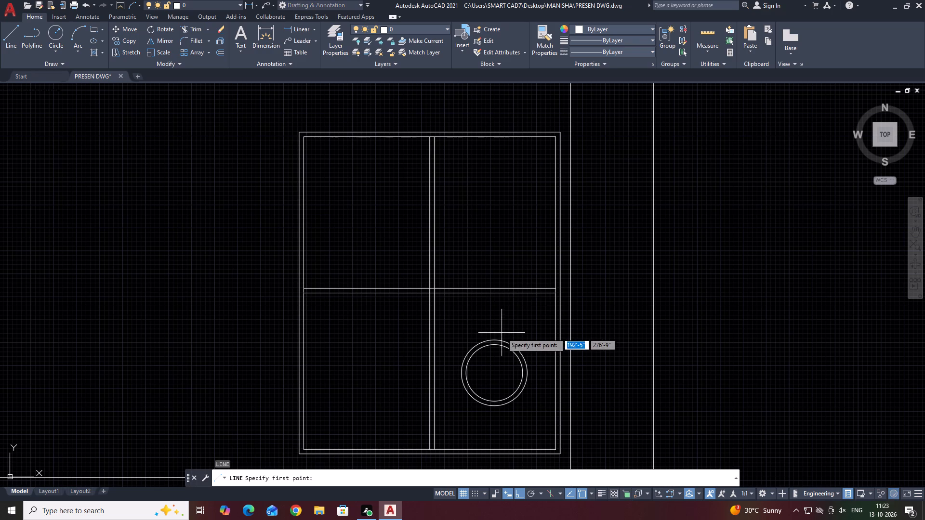
click(494, 338)
click(494, 293)
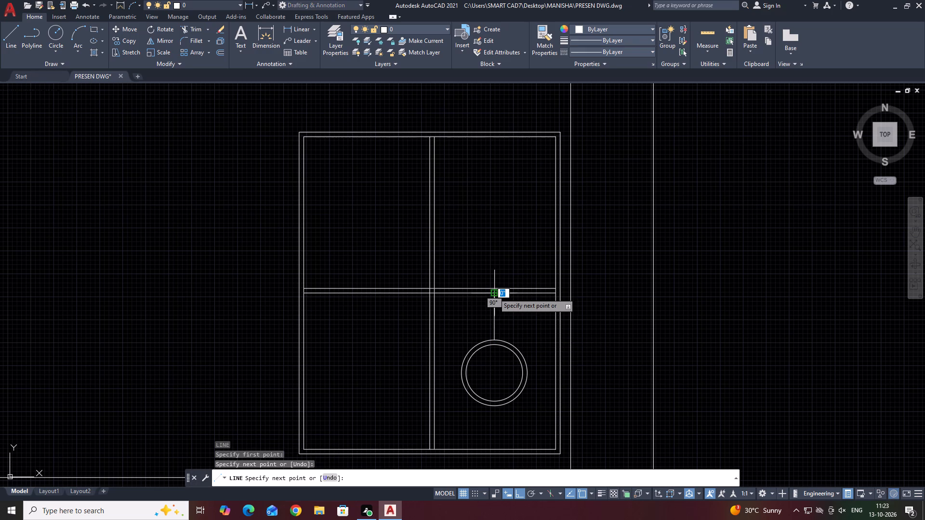
key(space)
Offset the short vertical line above the circle to the left by the same 0.5 distance.
scroll(499, 353, up, 1)
click(486, 303)
double_click(491, 303)
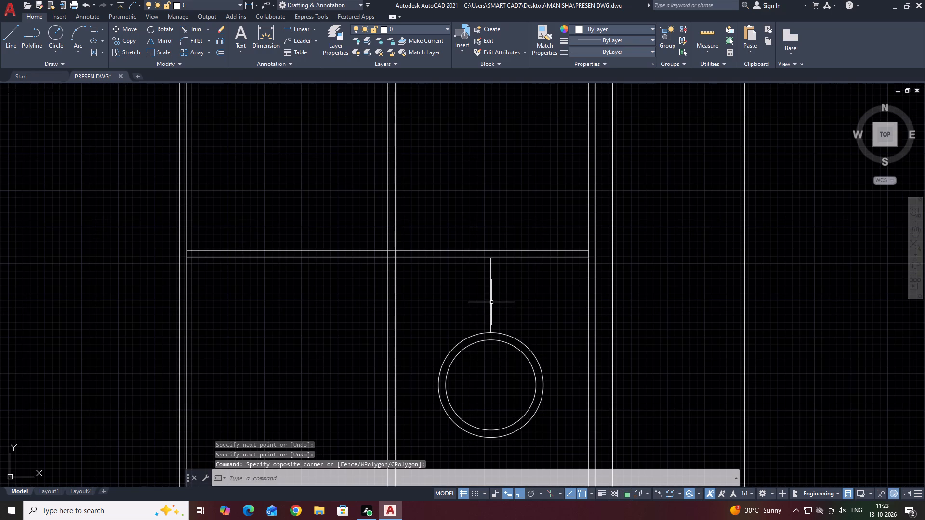
click(487, 302)
click(493, 289)
click(492, 301)
click(475, 283)
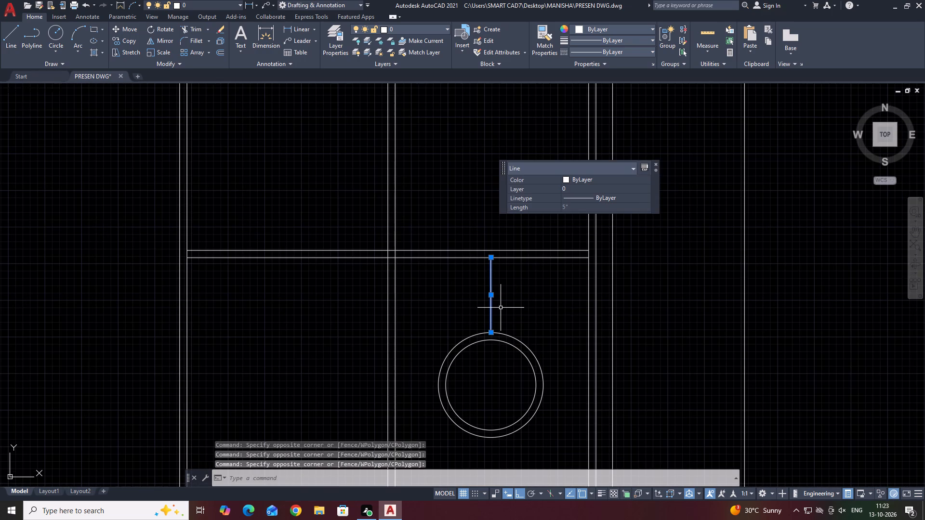
key(o)
key(space)
key(space)
click(470, 326)
key(Escape)
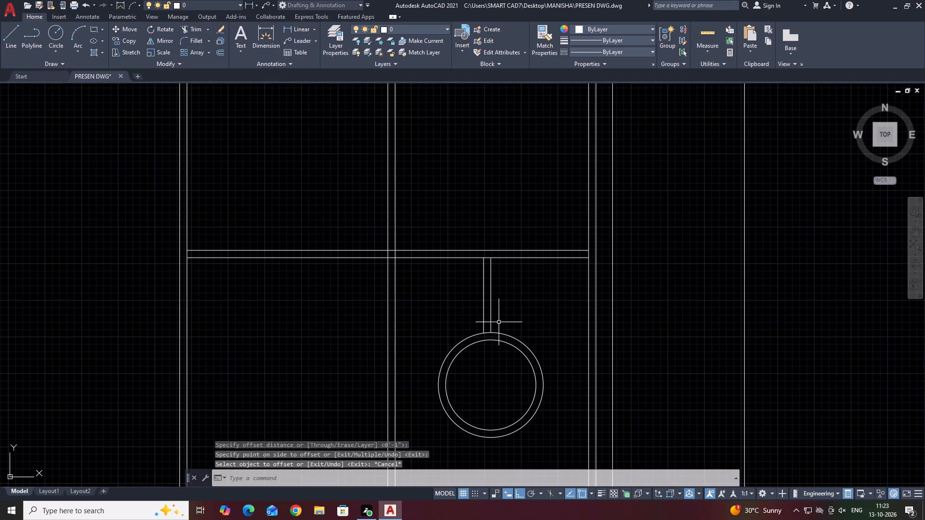
Move the pair of short vertical lines to the right so they are centred over the circle's top.
middle_drag(527, 346, 525, 309)
click(504, 273)
click(462, 266)
text(M)
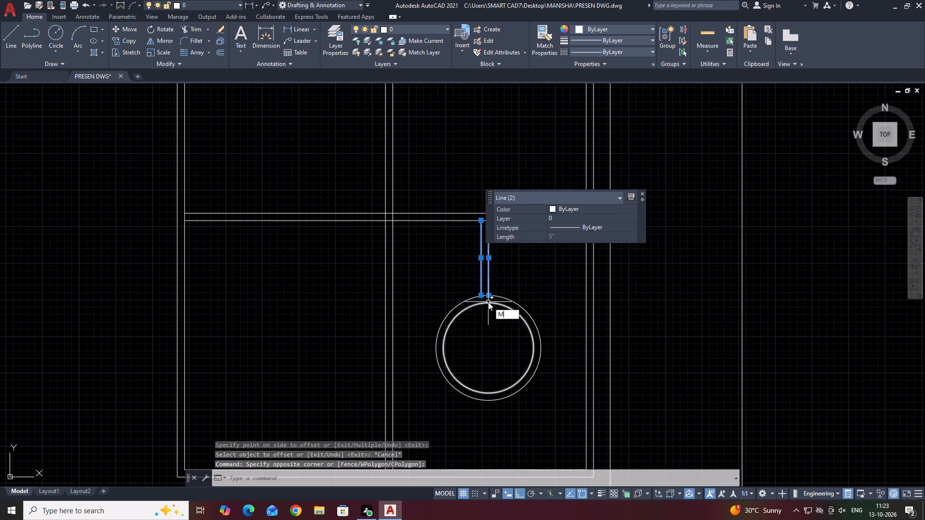
key(space)
scroll(486, 311, up, 3)
scroll(469, 254, up, 3)
click(466, 247)
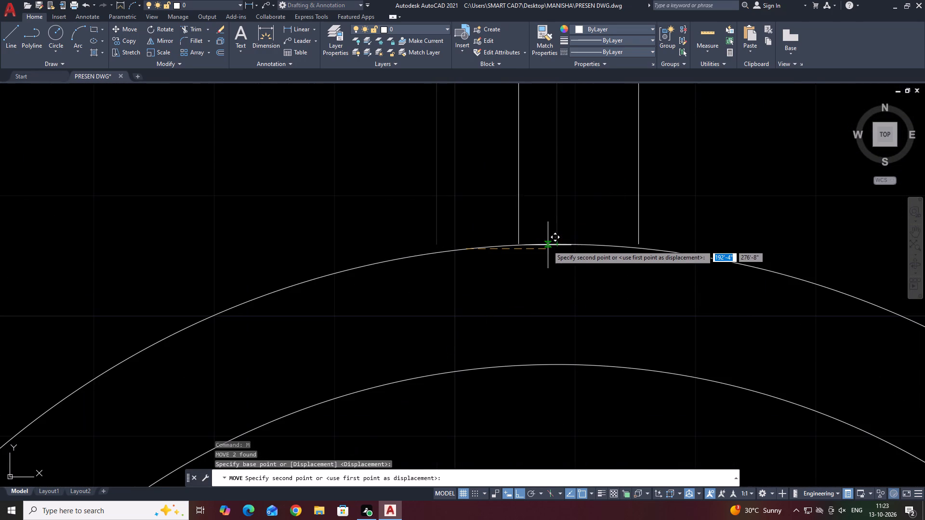
click(530, 246)
Extend both short vertical lines down to the outer circle.
scroll(554, 271, down, 6)
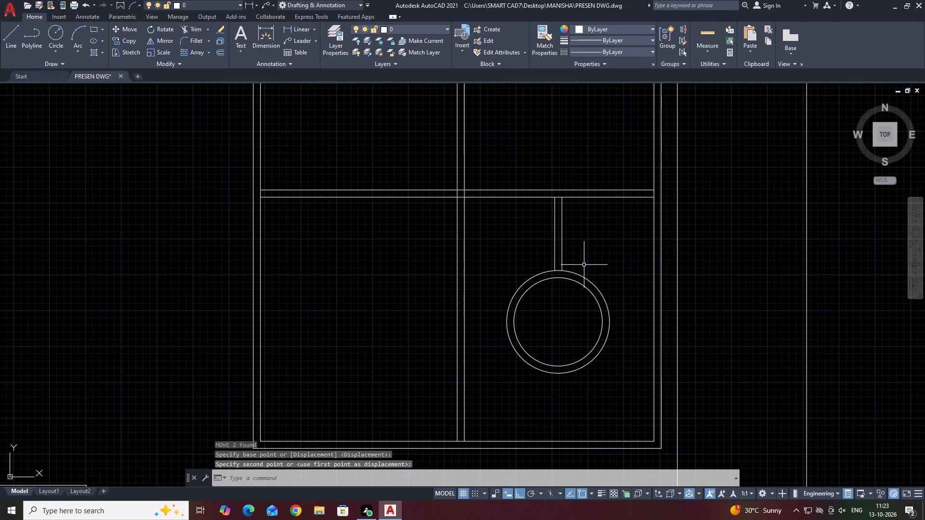
middle_drag(581, 265, 566, 276)
text(EX)
key(space)
scroll(552, 265, up, 1)
click(560, 260)
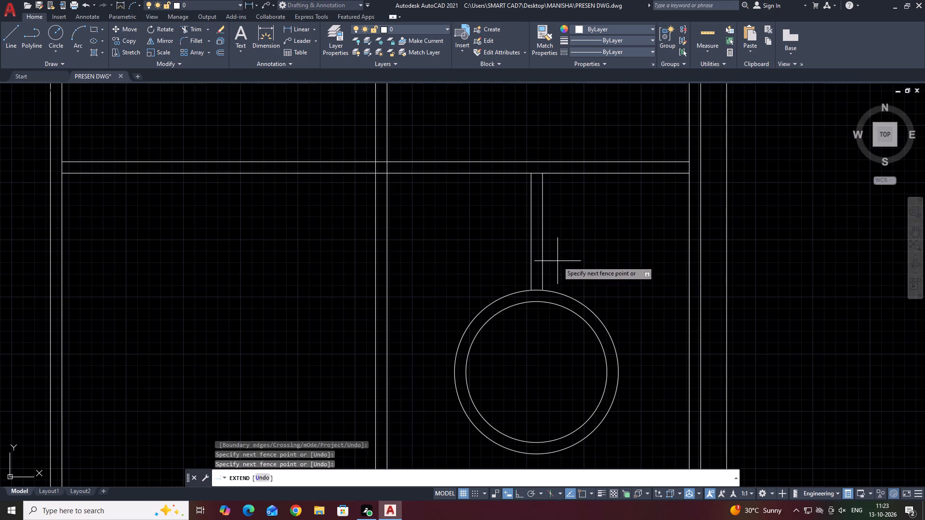
click(517, 265)
key(Escape)
Mirror the pair of short lines below the circle about its horizontal centreline, keeping the originals.
drag(569, 251, 556, 250)
drag(498, 252, 493, 253)
middle_drag(578, 292, 532, 259)
scroll(532, 259, down, 3)
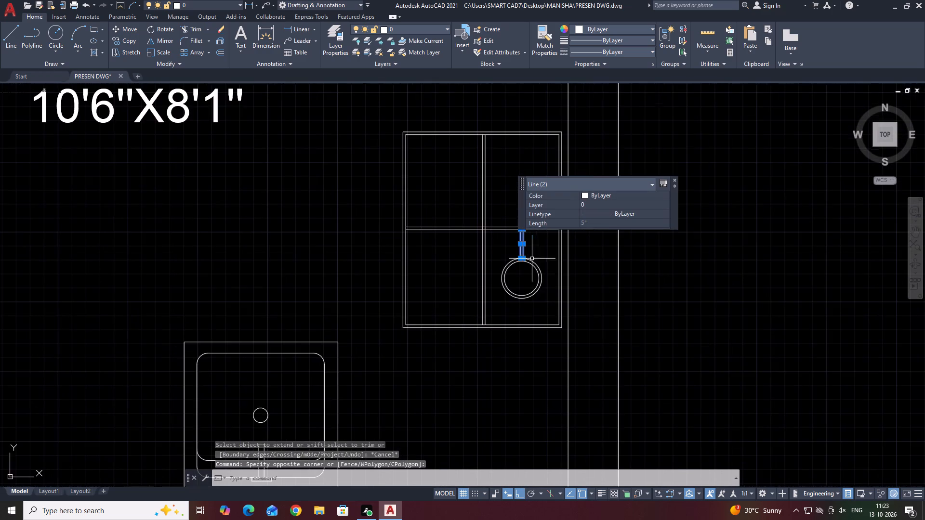
middle_drag(547, 294, 511, 304)
key(m)
key(i)
key(space)
scroll(497, 297, up, 2)
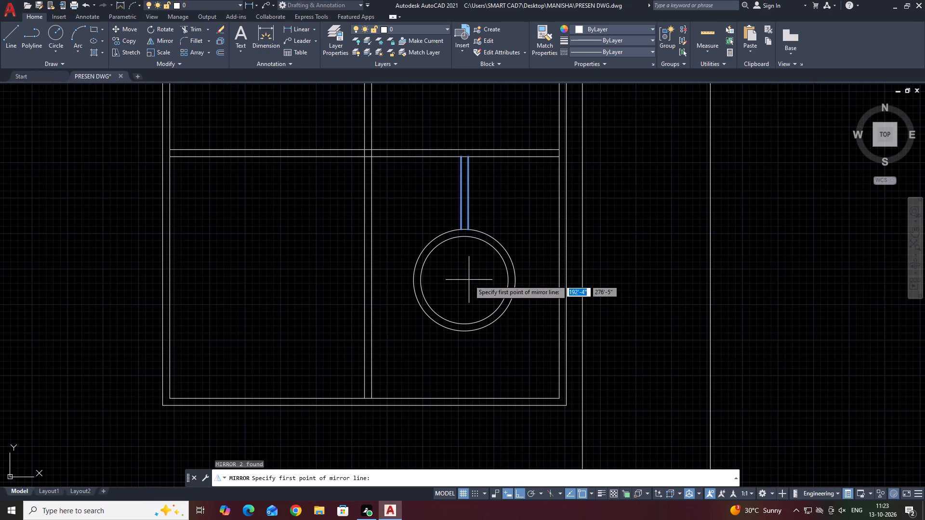
click(507, 281)
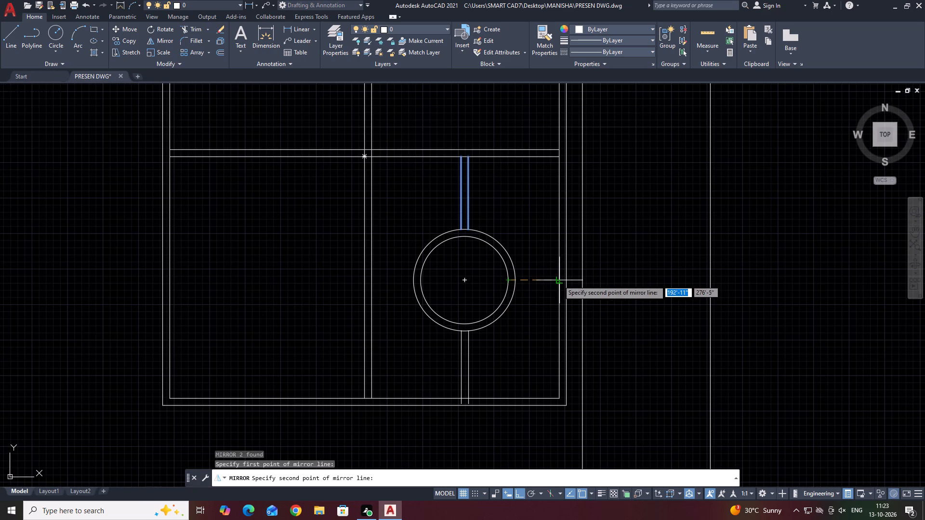
click(558, 280)
drag(578, 316, 558, 280)
Trim the ends of the mirrored lines that run past the fixture's inner bottom edge.
middle_drag(438, 415, 445, 392)
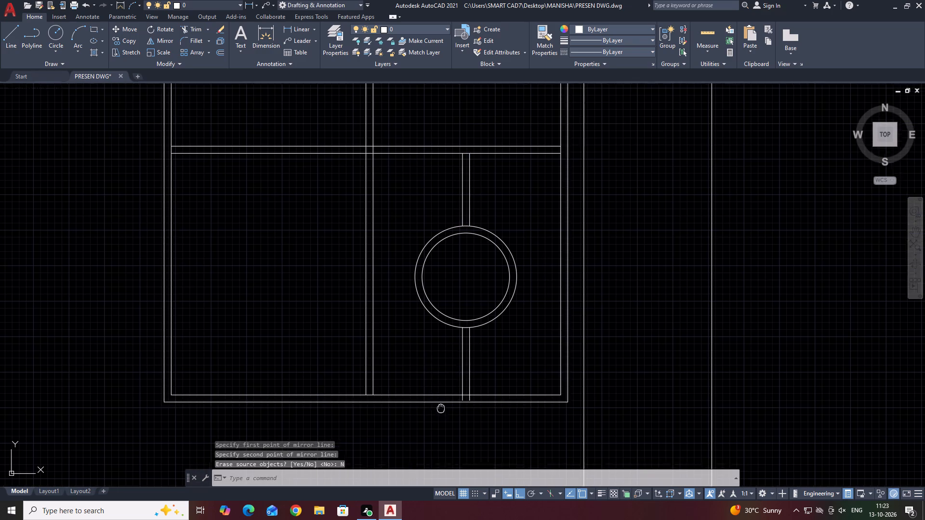
middle_drag(445, 392, 439, 350)
text(TR)
key(space)
scroll(435, 340, up, 3)
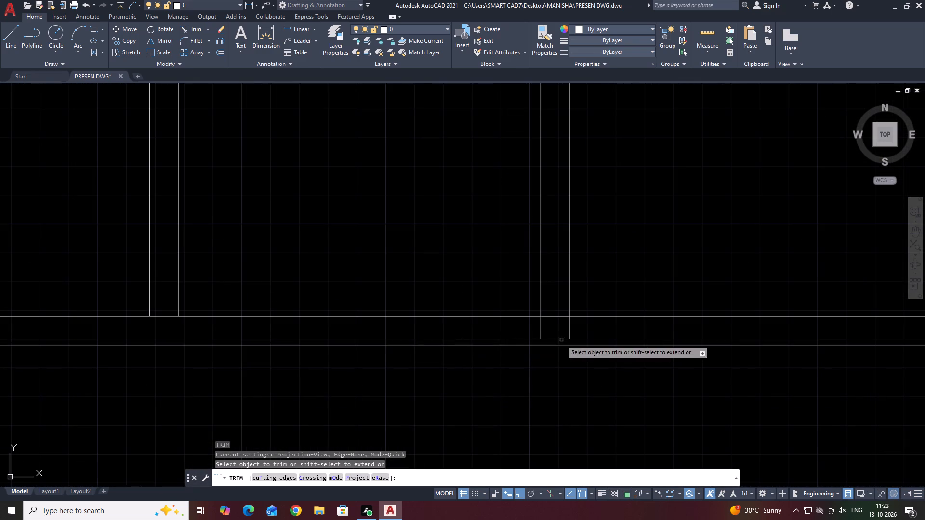
click(580, 325)
drag(511, 328, 506, 326)
scroll(417, 325, down, 7)
key(Escape)
Copy the pair of short vertical lines below the circle into the space between the circle and the fixture's right side.
middle_drag(484, 253, 471, 303)
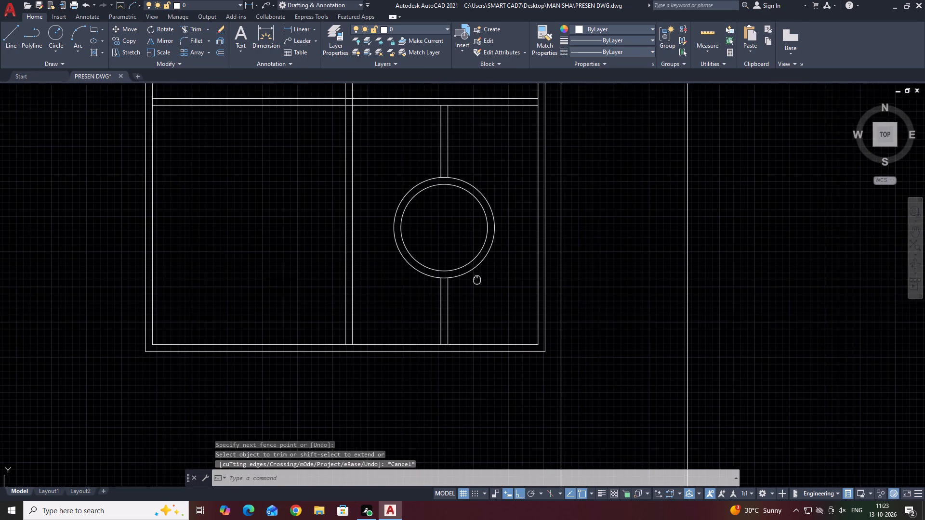
middle_drag(471, 303, 471, 324)
click(466, 362)
click(412, 365)
middle_drag(461, 366, 430, 377)
key(c)
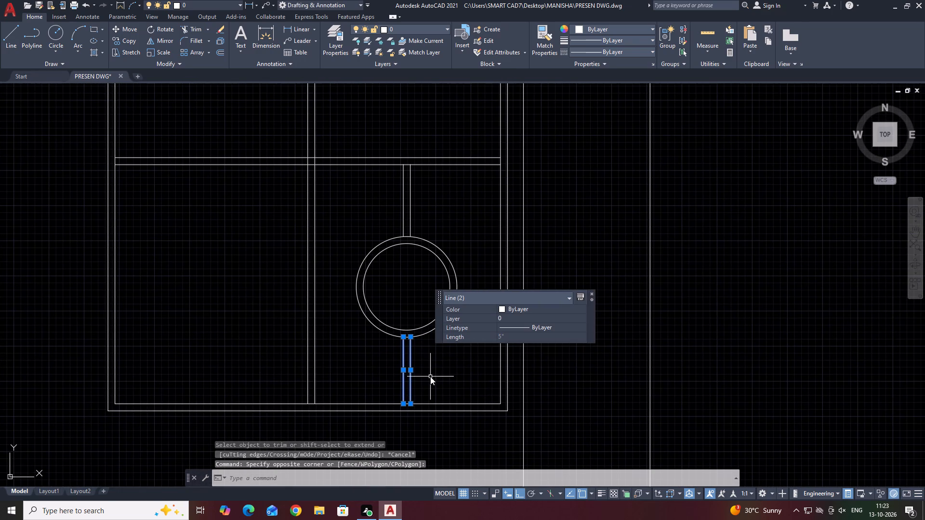
text(O)
key(space)
click(417, 383)
key(F8)
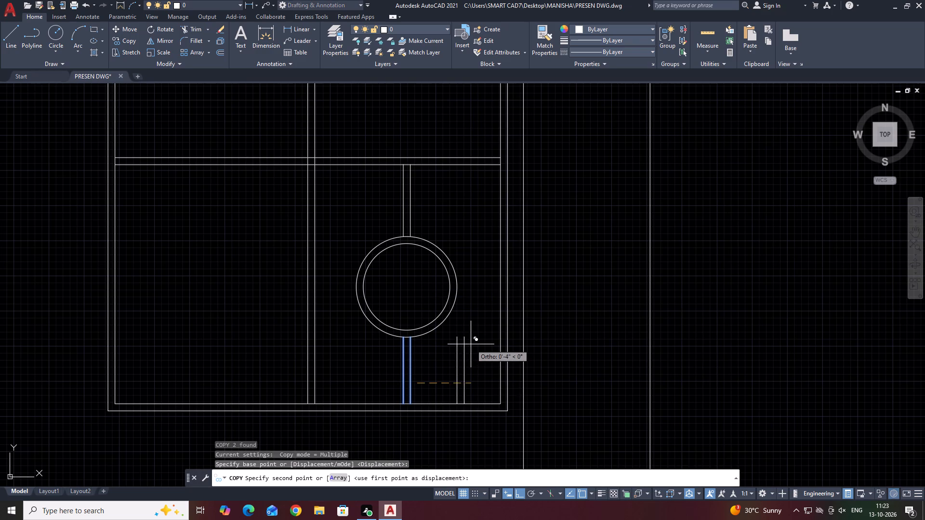
click(489, 294)
key(Escape)
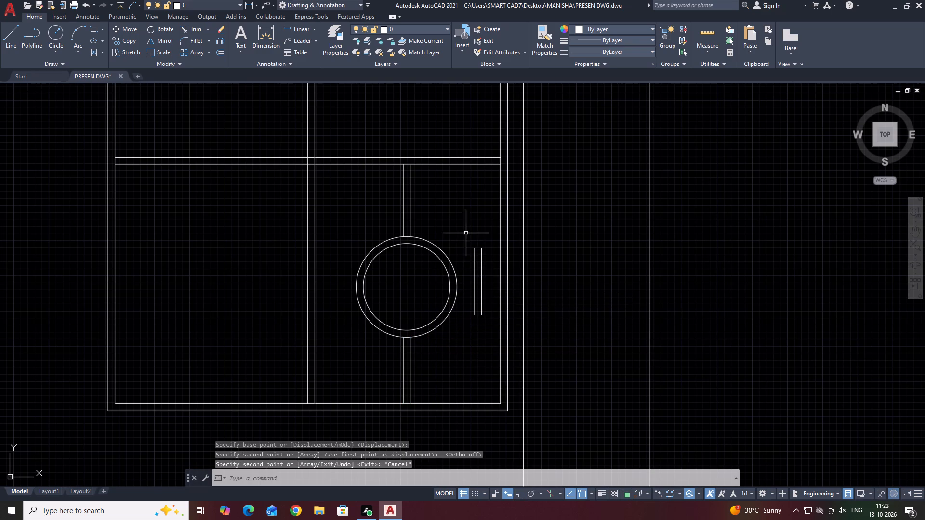
Rotate the copied pair of short lines 90° about the midpoint of one line so they lie horizontal.
click(463, 230)
click(491, 342)
key(r)
text(O)
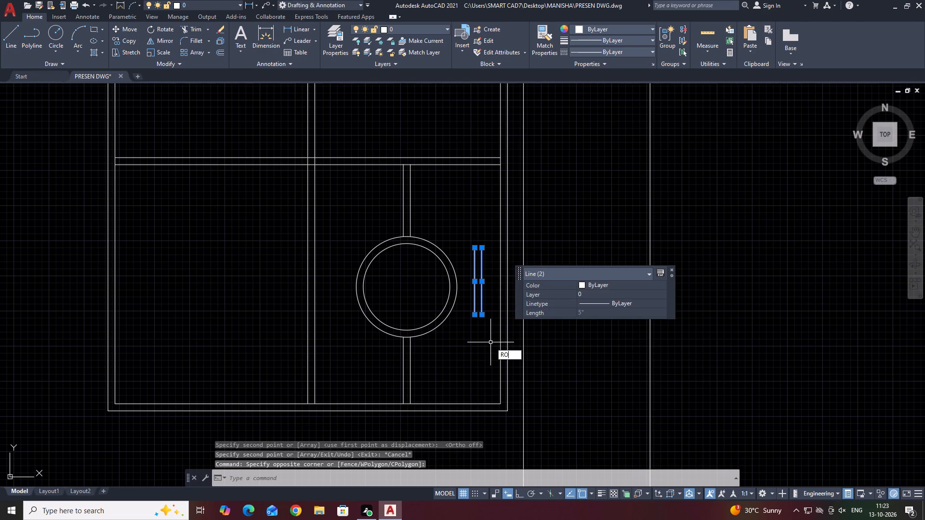
key(space)
click(474, 282)
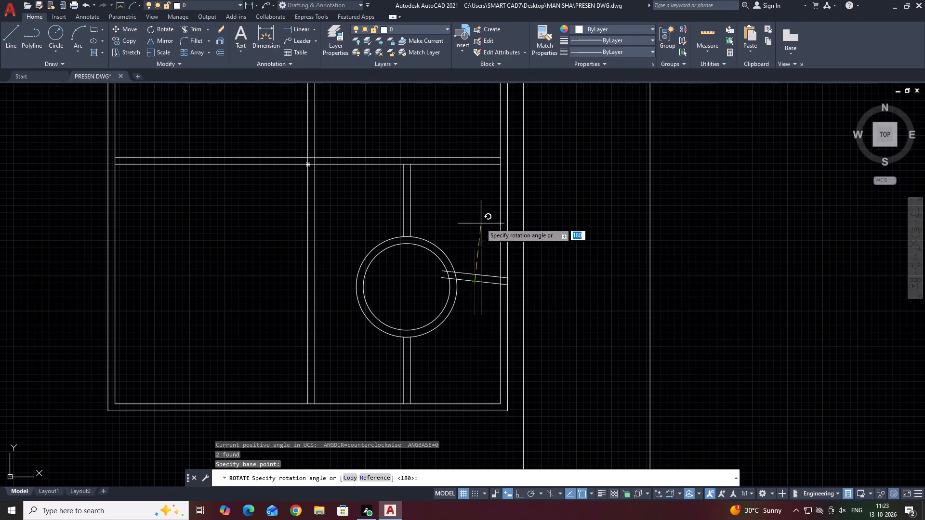
click(475, 163)
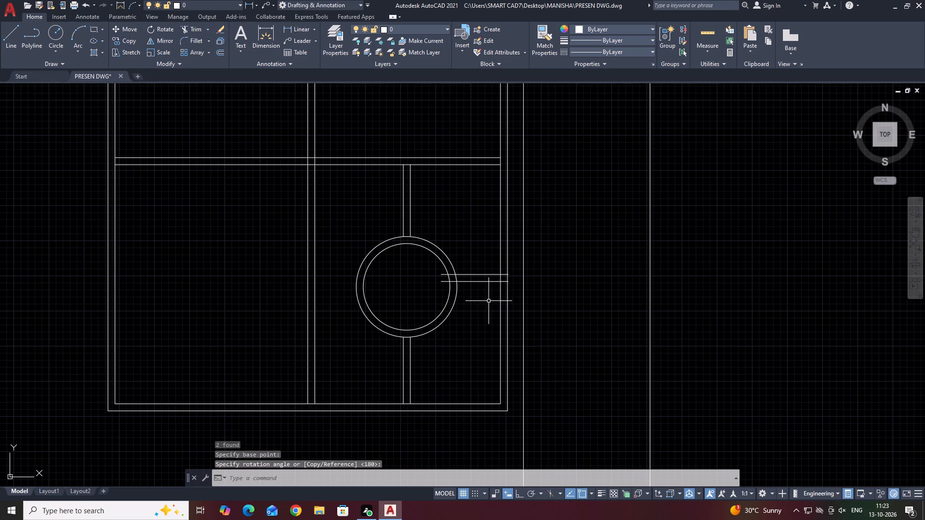
Move the horizontal pair so the lower line's inner end meets the right edge of the outer circle.
click(489, 301)
click(476, 268)
text(M)
key(space)
scroll(437, 283, up, 2)
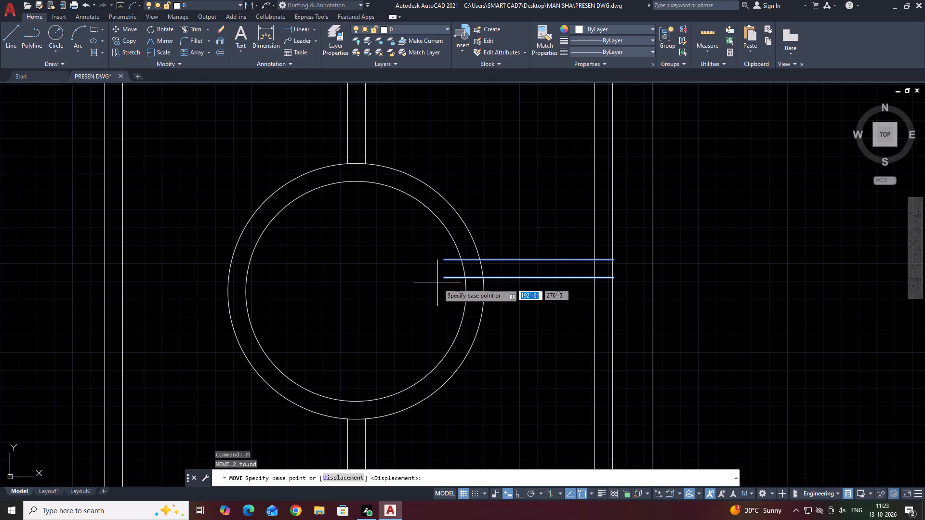
click(443, 276)
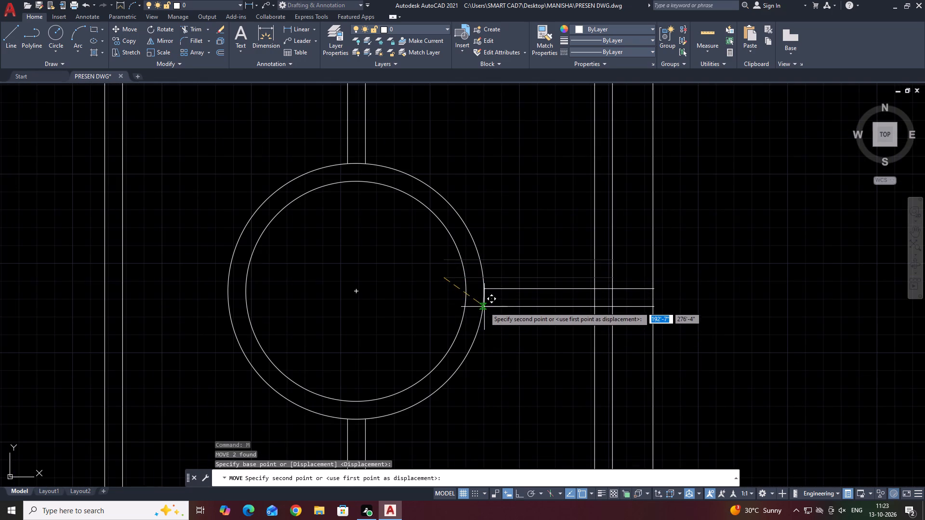
click(484, 307)
Trim the horizontal pair inside the outer circle and where it runs past the fixture's inner right edge.
middle_drag(511, 303, 481, 289)
scroll(446, 273, up, 4)
middle_drag(499, 285, 465, 264)
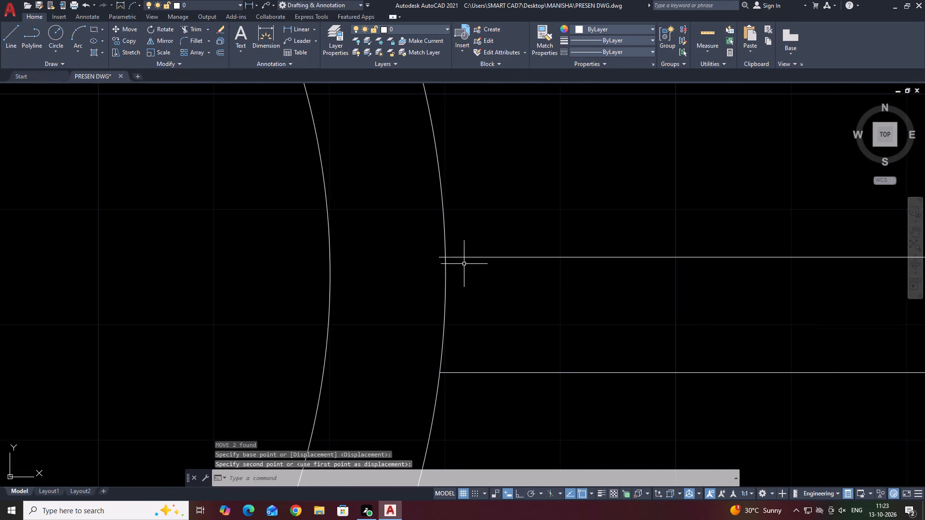
text(TR)
key(space)
click(441, 256)
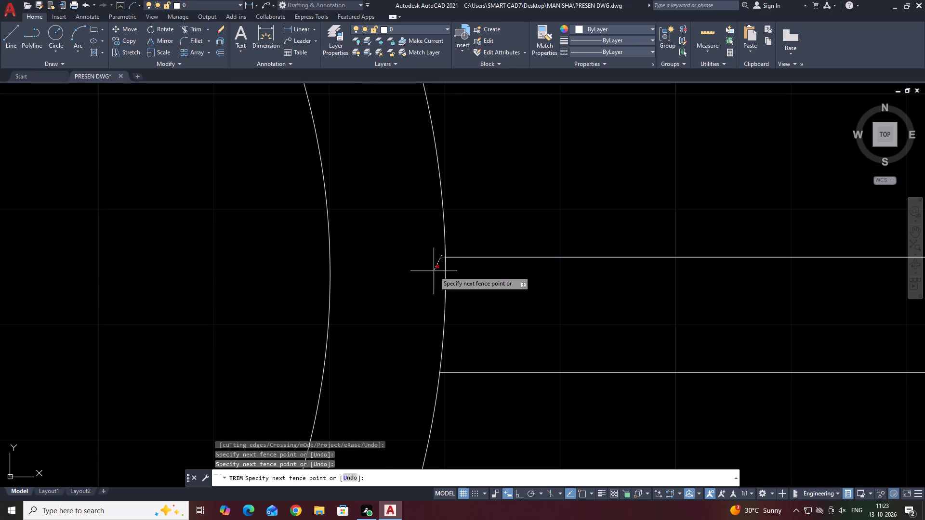
click(434, 271)
scroll(398, 283, down, 11)
scroll(423, 280, up, 4)
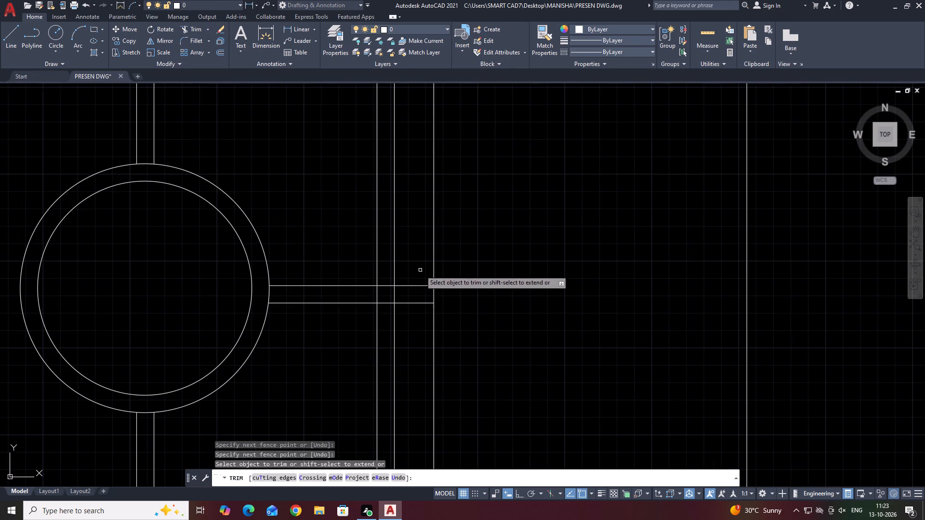
click(421, 267)
click(423, 326)
click(389, 275)
drag(388, 310, 389, 316)
scroll(392, 316, down, 5)
key(Escape)
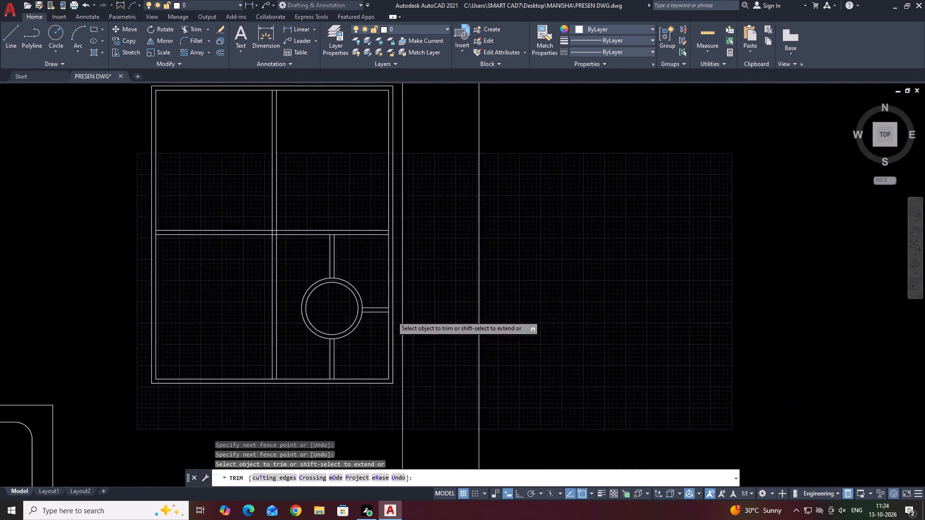
Mirror the horizontal pair to the circle's left side about its vertical centreline, keeping the originals.
scroll(380, 318, up, 4)
click(402, 252)
drag(392, 315, 396, 329)
scroll(398, 332, down, 4)
text(MI)
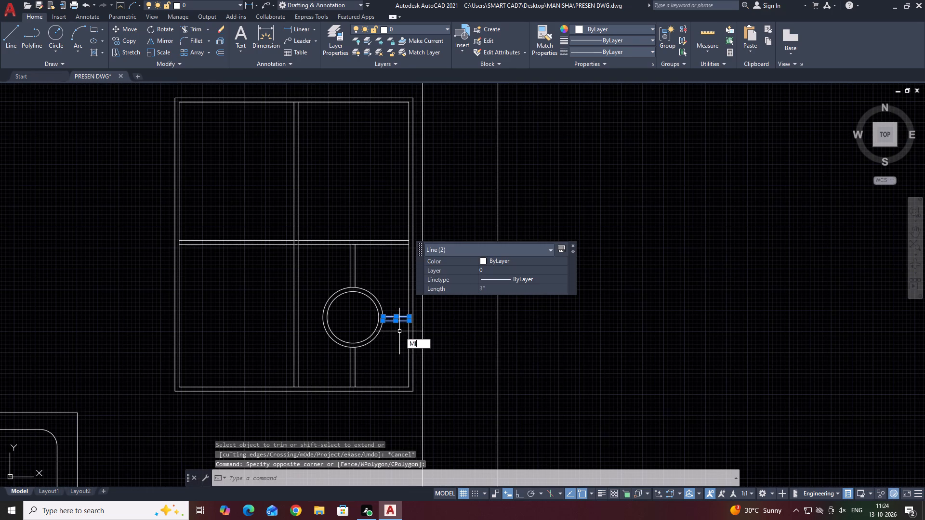
key(space)
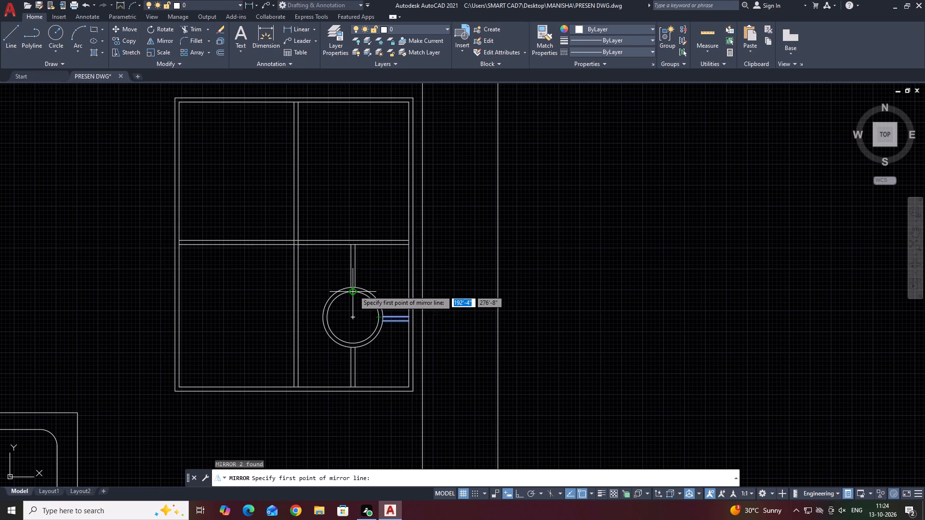
click(355, 292)
scroll(352, 248, up, 2)
click(351, 237)
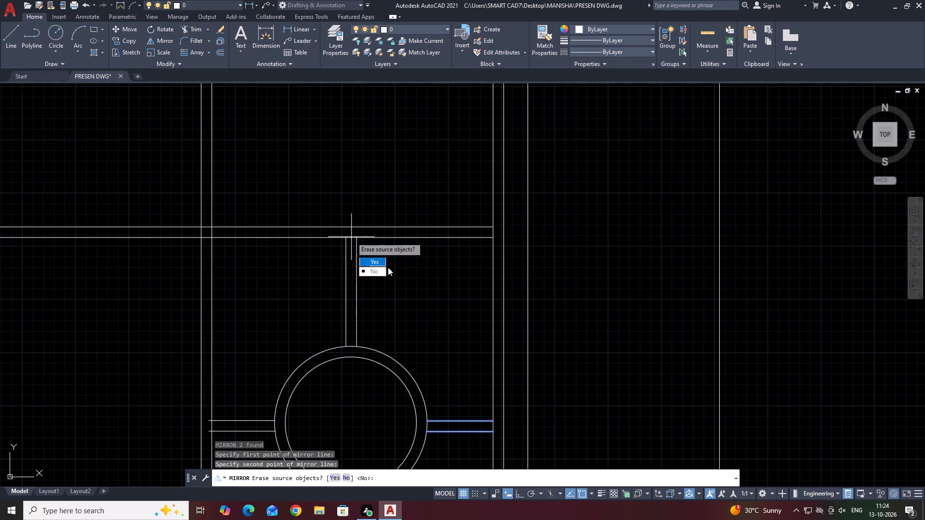
drag(384, 273, 351, 237)
Trim the ends of the mirrored horizontal lines that run into the fixture's central vertical divider.
middle_drag(351, 337, 415, 226)
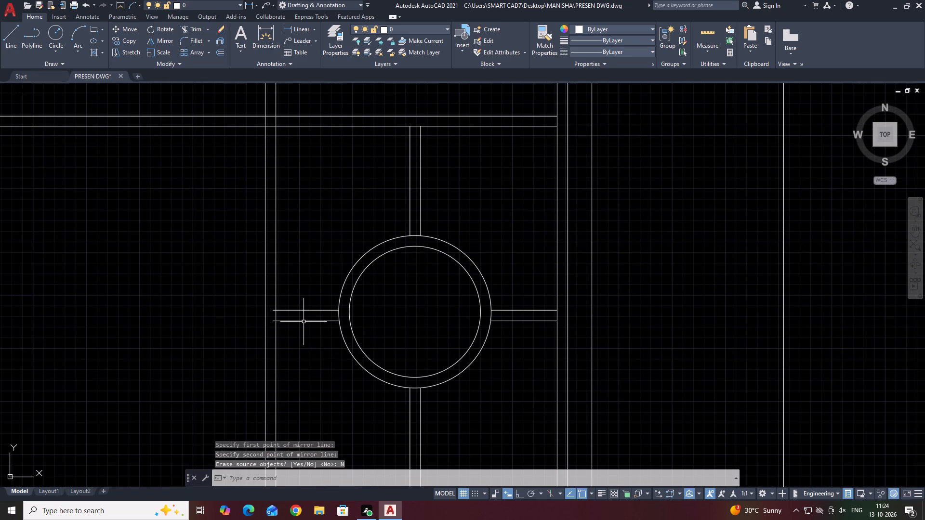
key(t)
key(r)
key(space)
scroll(275, 330, up, 3)
click(268, 237)
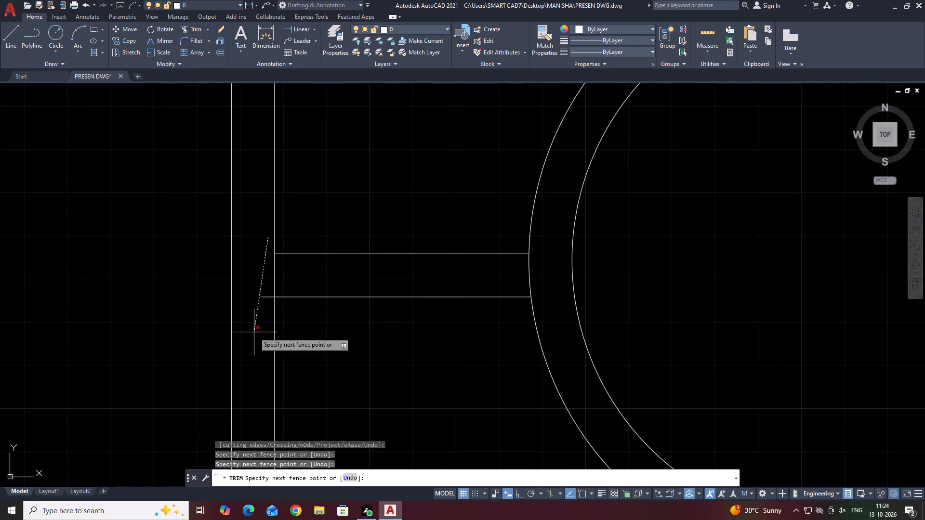
click(263, 353)
scroll(371, 275, down, 6)
key(Escape)
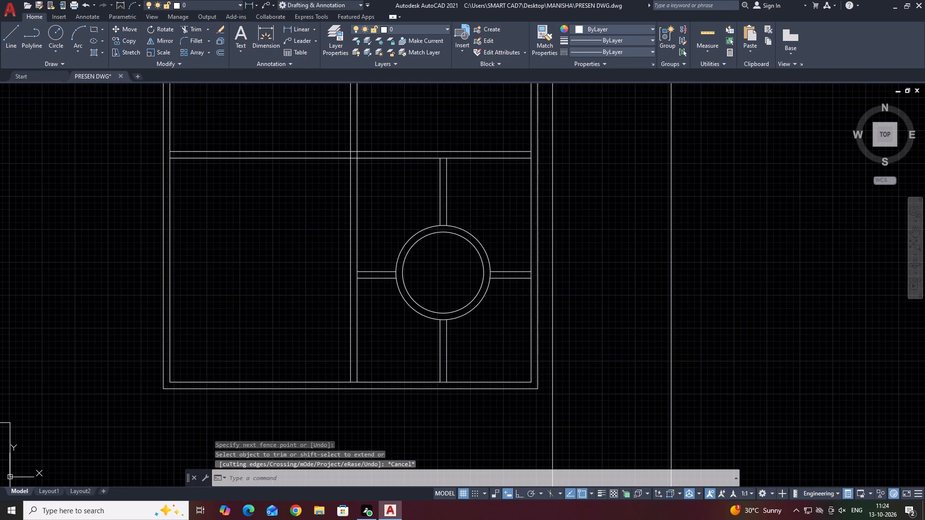
Copy the double circle with its four bars from its centre about 1'-5" straight up into the upper-right compartment.
click(510, 208)
click(374, 324)
middle_drag(417, 329, 410, 359)
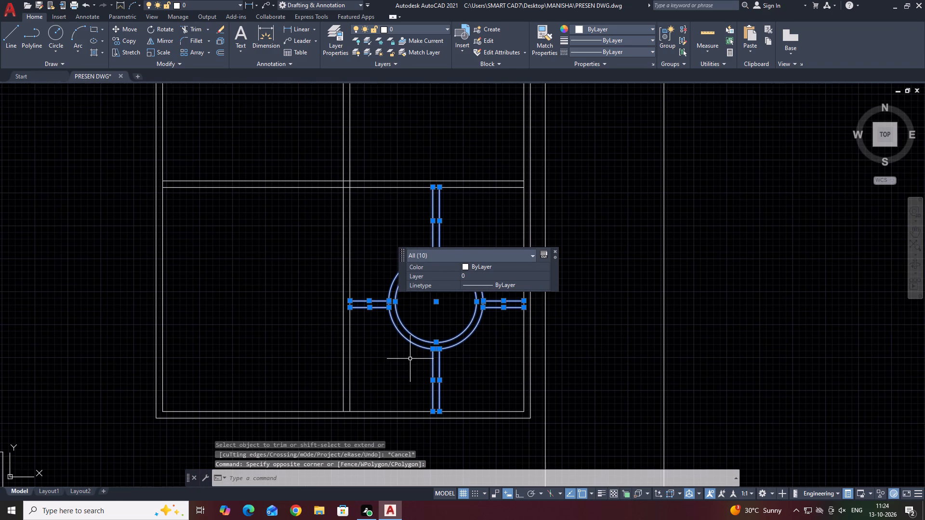
text(CO)
key(space)
click(437, 302)
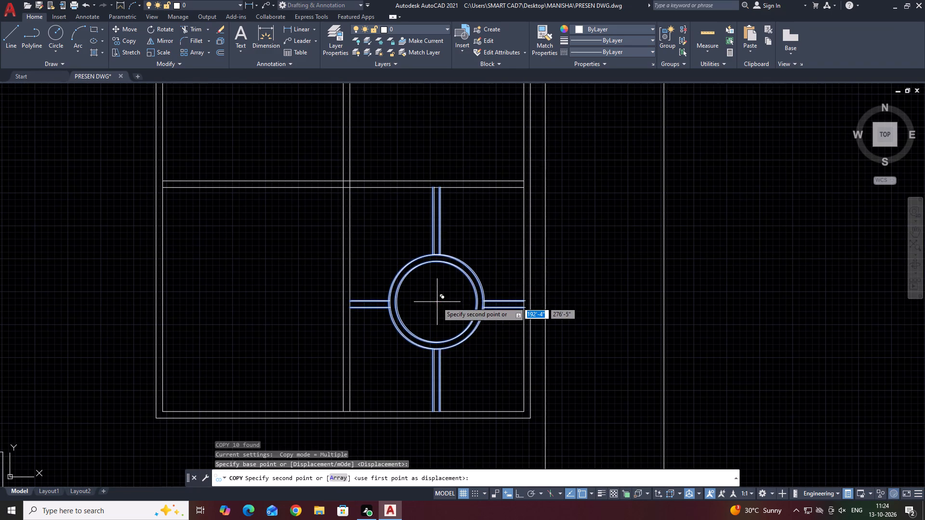
scroll(437, 296, down, 3)
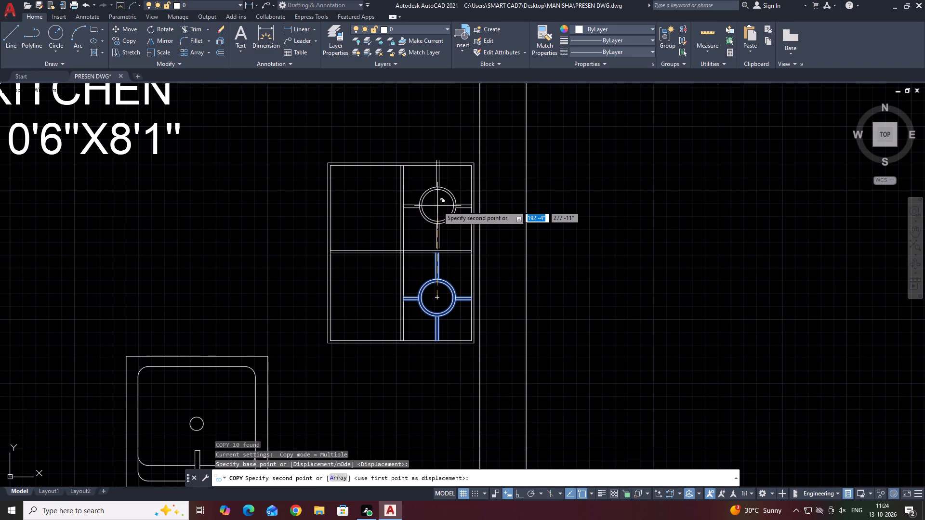
key(F8)
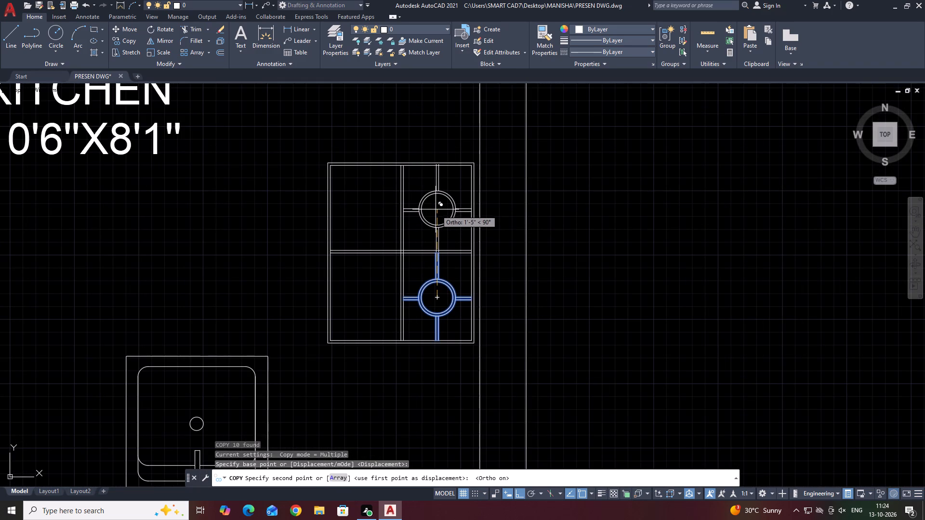
click(436, 210)
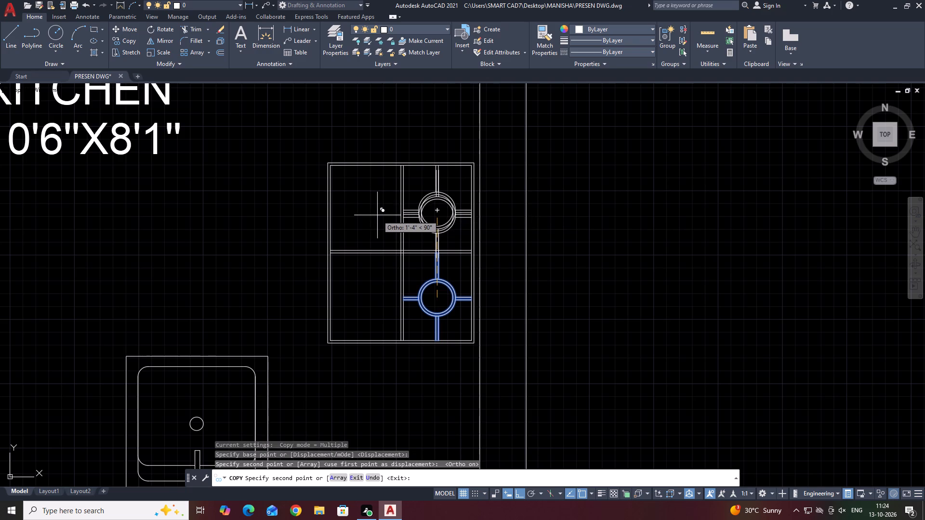
key(Escape)
Copy the upper-right double circle with its four bars about 1'-2" straight left into the upper-left compartment.
scroll(446, 234, up, 2)
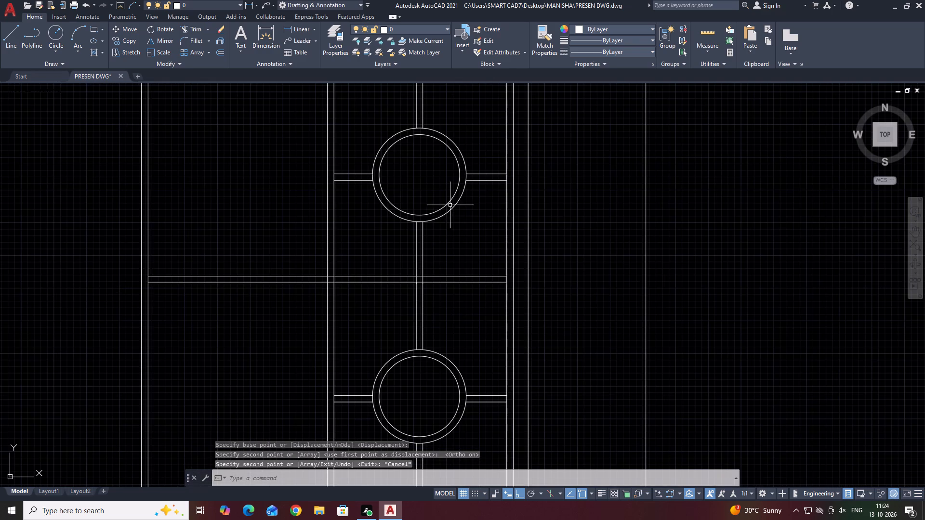
middle_drag(470, 196, 487, 267)
click(497, 190)
click(374, 319)
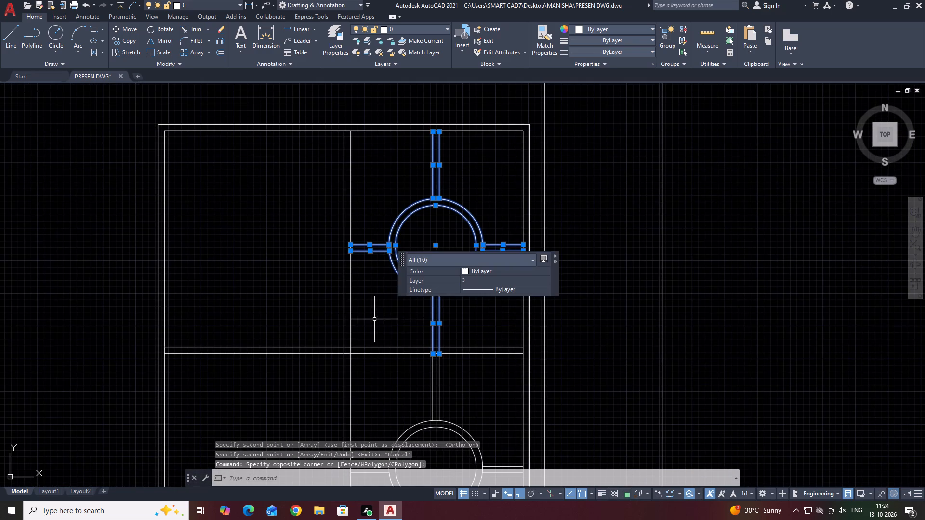
middle_drag(410, 317, 424, 316)
key(c)
text(O)
key(space)
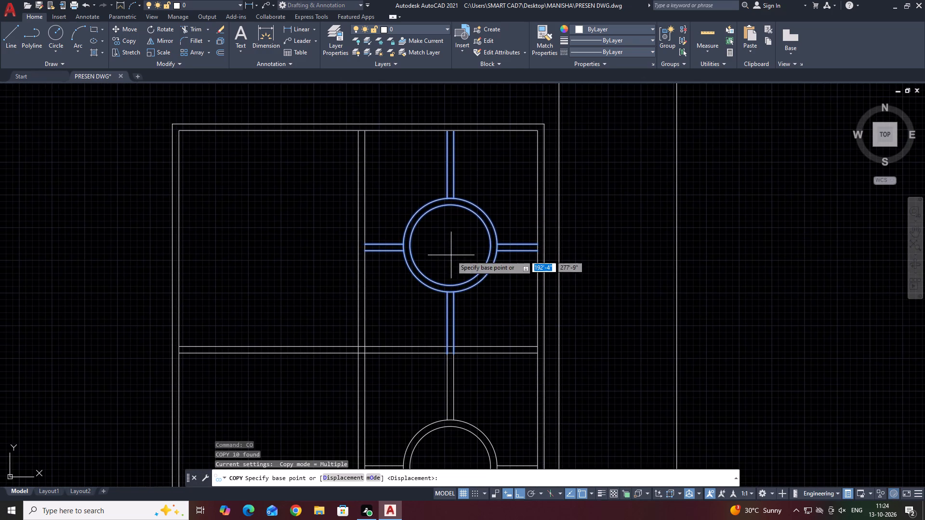
click(449, 246)
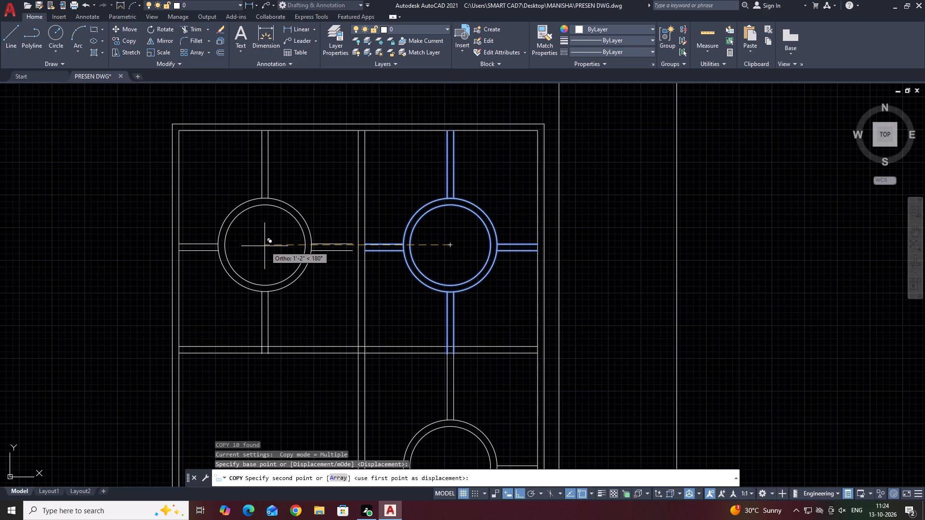
click(264, 246)
key(Escape)
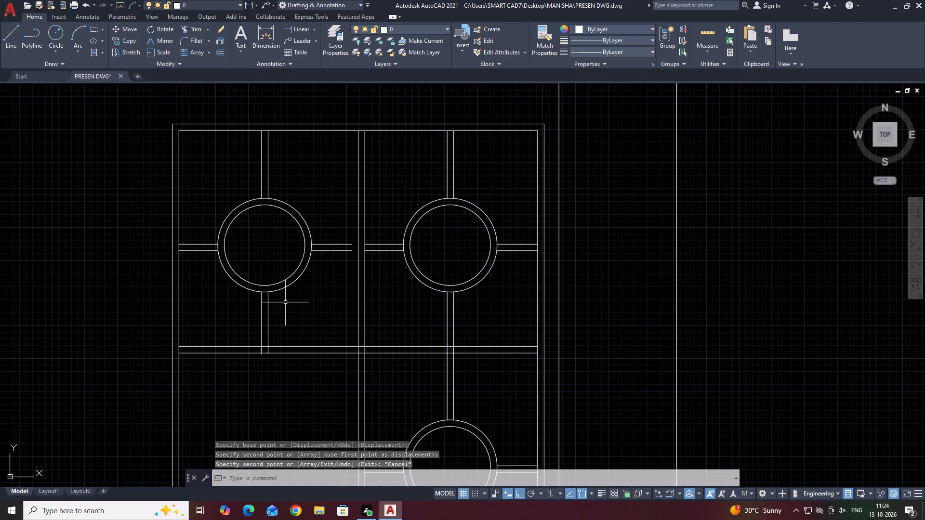
Extend the right-hand bar lines of the upper-left circle to the central vertical divider.
middle_drag(288, 303, 312, 290)
middle_click(330, 232)
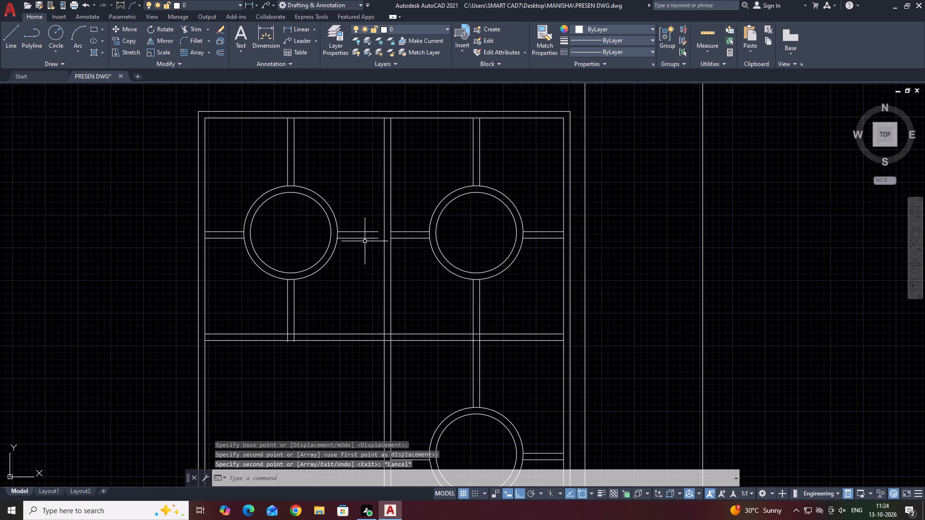
middle_drag(380, 241, 387, 246)
text(EX)
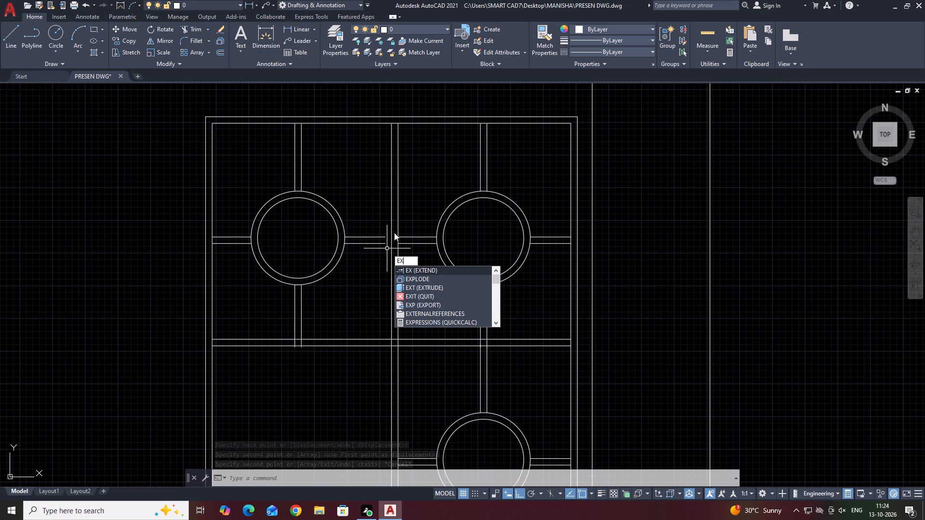
key(space)
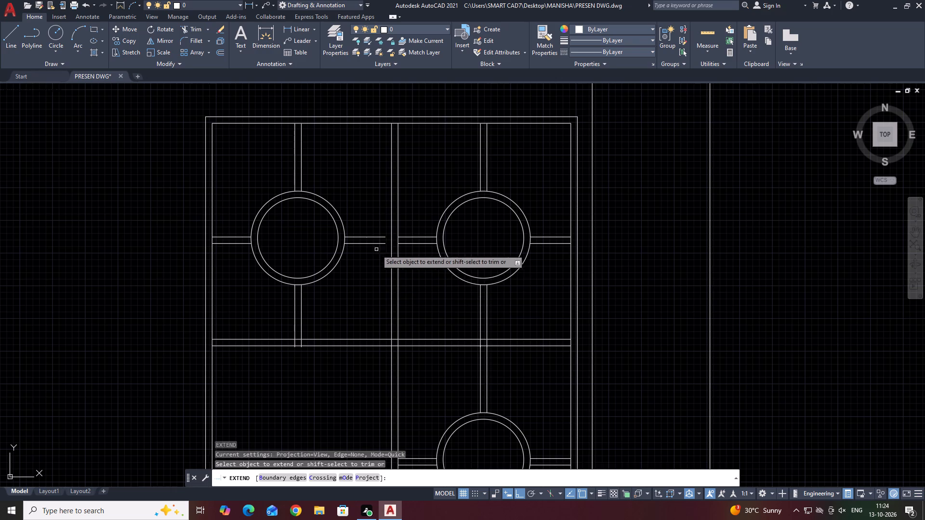
scroll(370, 246, up, 2)
click(369, 205)
click(396, 270)
scroll(412, 277, down, 5)
key(Escape)
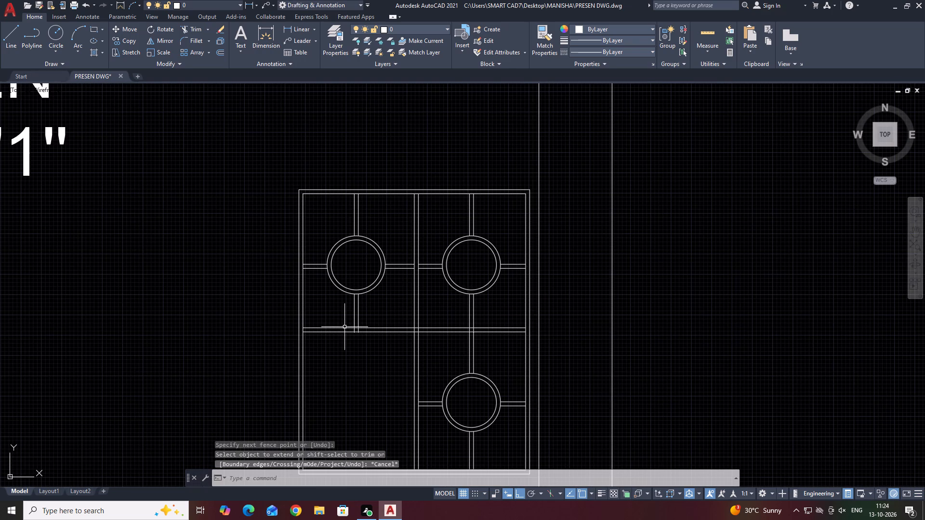
Trim the lower bar lines of the upper-left circle where they cross the hob's horizontal divider.
key(t)
text(R)
key(space)
scroll(354, 342, up, 3)
click(374, 286)
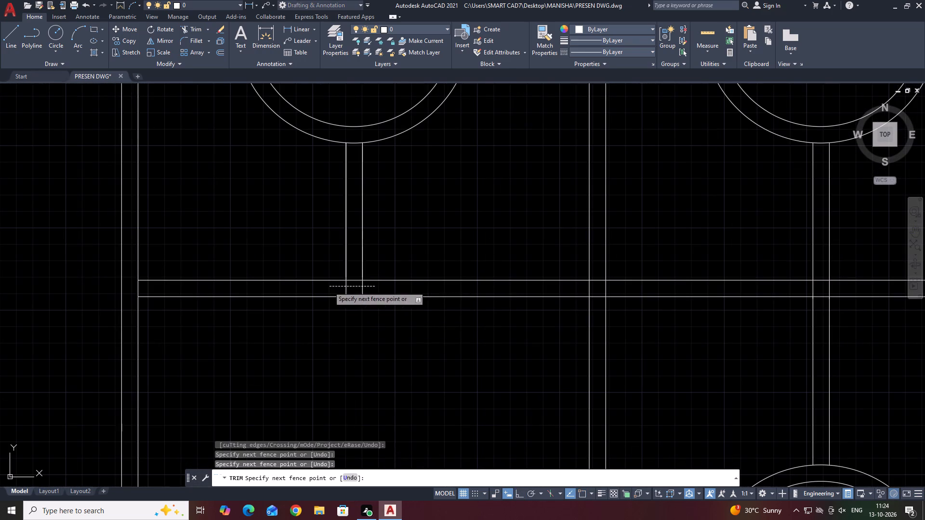
click(329, 286)
scroll(370, 307, up, 3)
click(348, 274)
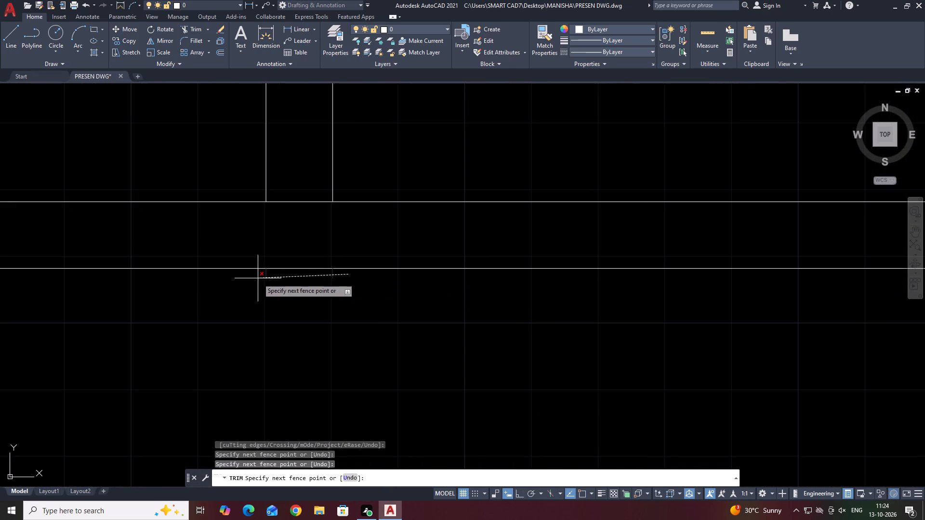
click(258, 275)
scroll(342, 319, down, 7)
key(Escape)
Copy the lower-right double circle with its four bars about 1'-2" straight left into the lower-left compartment.
scroll(420, 294, down, 2)
middle_drag(469, 337, 435, 294)
click(395, 242)
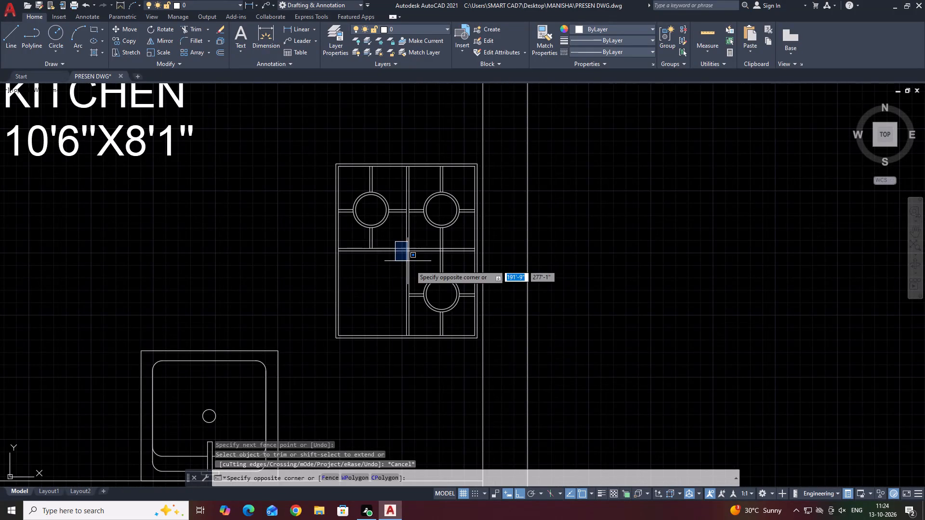
scroll(471, 353, up, 1)
click(480, 345)
middle_drag(460, 306, 469, 323)
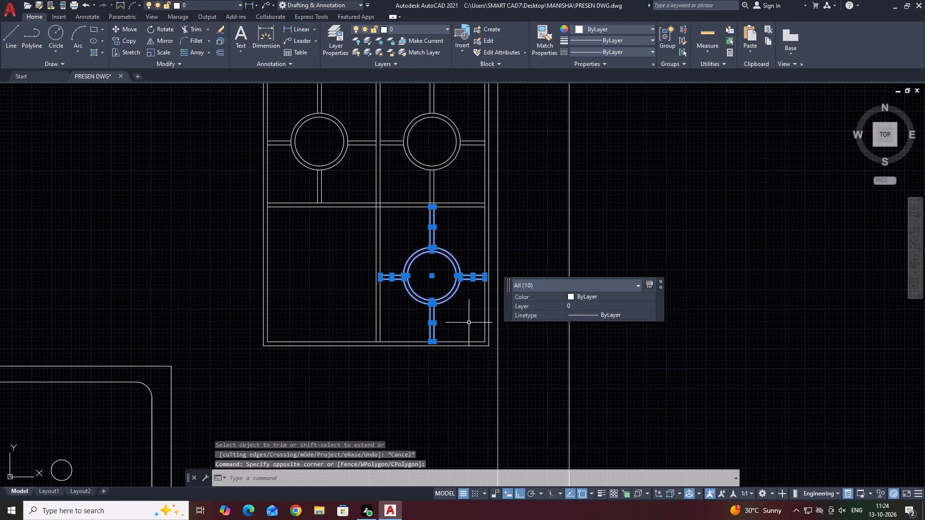
text(CO)
key(space)
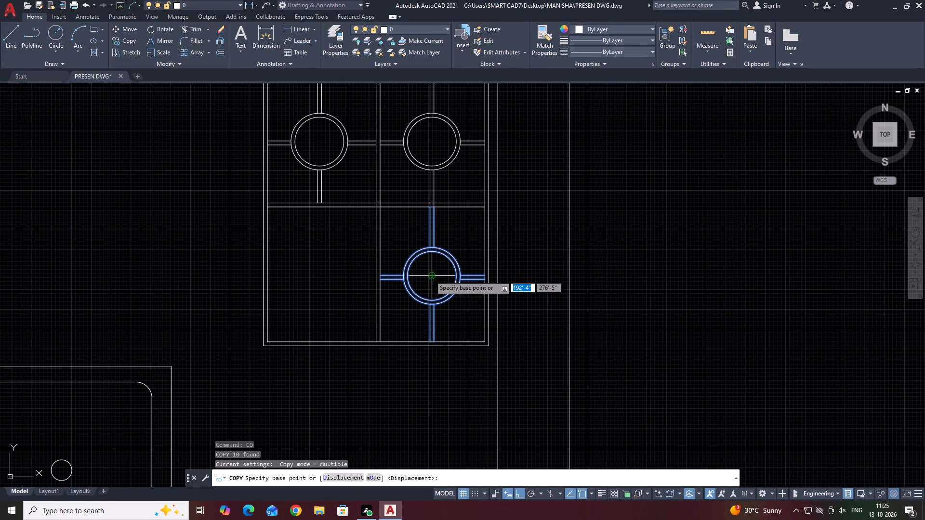
click(431, 277)
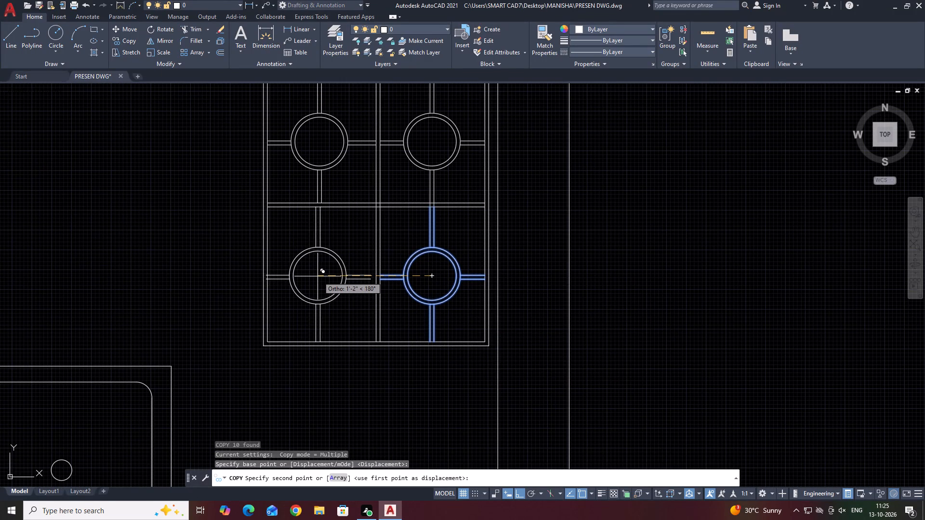
click(319, 276)
key(Escape)
Extend the lower-left circle's horizontal bar lines to the hob's left inner frame and the central vertical divider.
scroll(361, 269, up, 2)
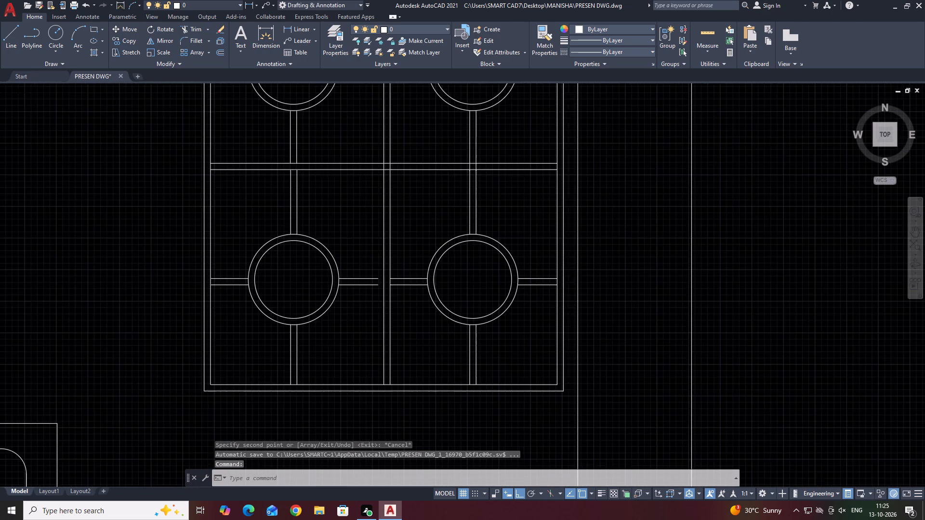
middle_drag(362, 269, 385, 263)
scroll(180, 286, up, 1)
middle_drag(180, 284, 287, 261)
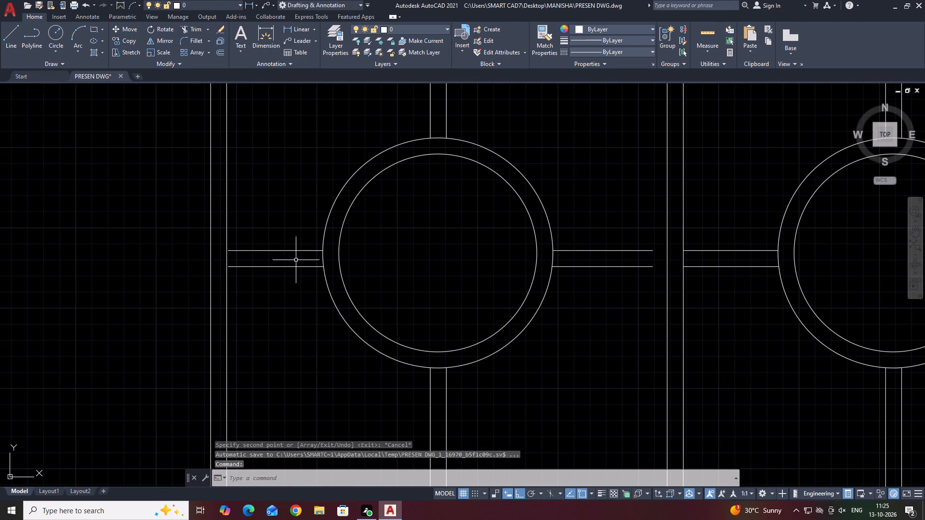
text(EX)
key(space)
click(280, 234)
click(269, 273)
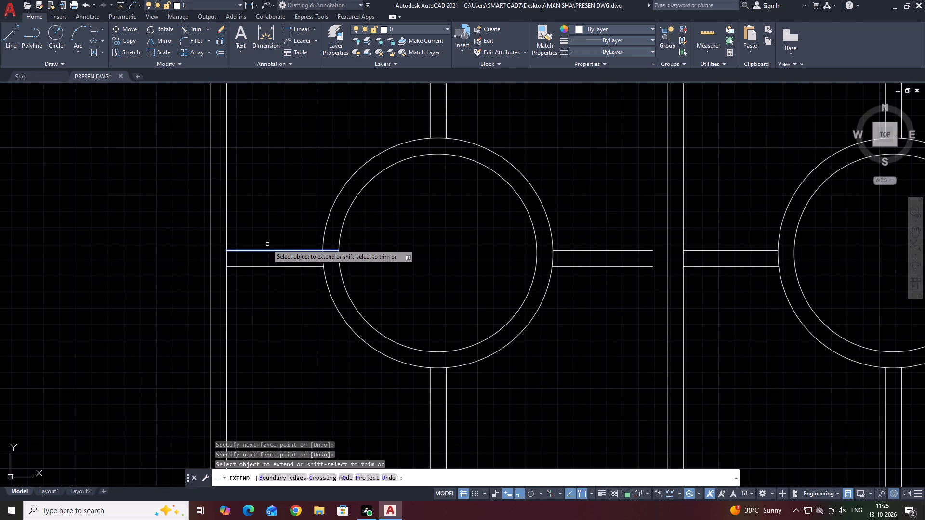
click(267, 244)
click(248, 251)
middle_drag(339, 267, 262, 288)
click(513, 235)
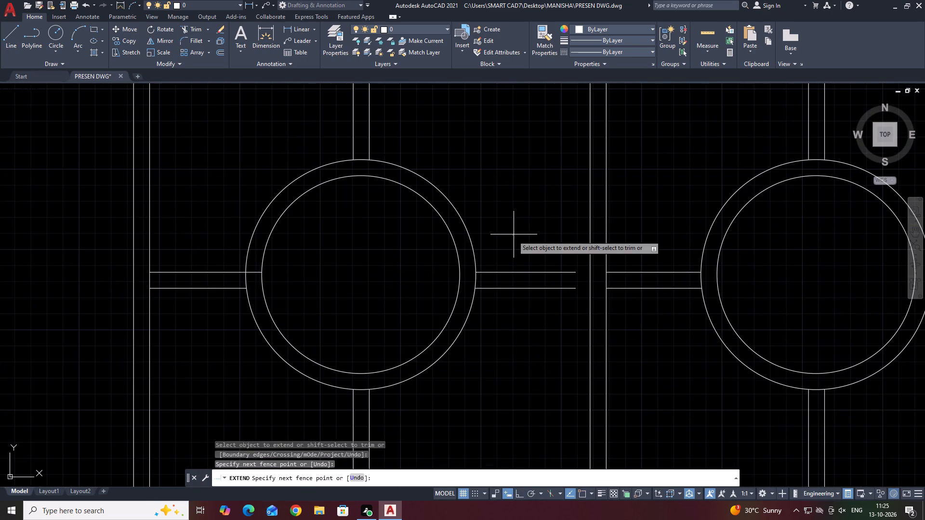
click(559, 322)
scroll(496, 267, down, 3)
key(Escape)
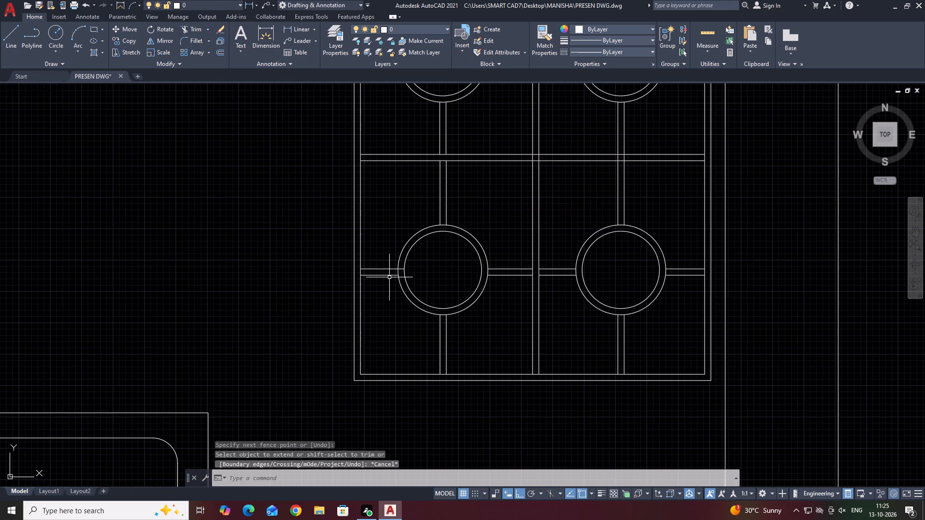
Trim the bar line stub that runs between the two rings of the lower-left circle.
text(TR)
key(space)
scroll(385, 276, up, 1)
click(411, 265)
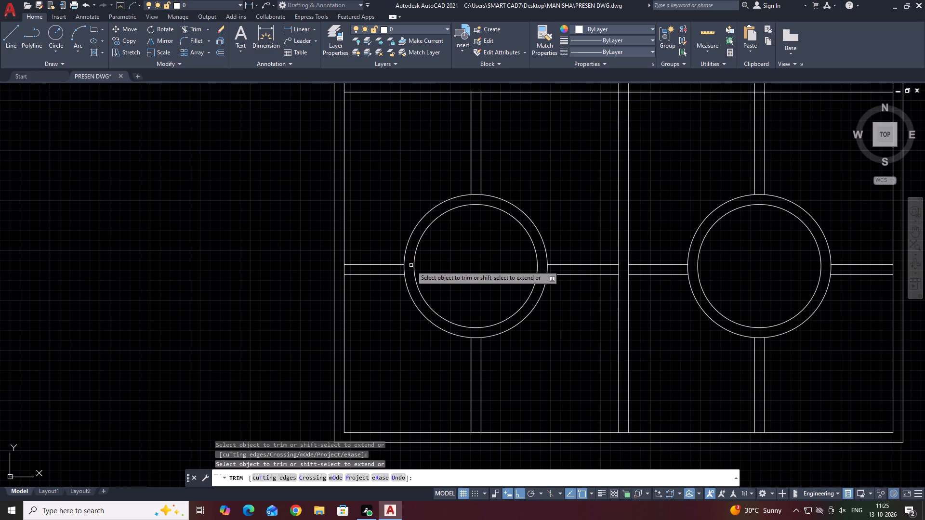
key(Escape)
Trim the upper-right circle's lower bar lines between the two lines of the horizontal divider.
scroll(494, 260, down, 1)
middle_drag(536, 258, 467, 319)
middle_drag(571, 242, 523, 271)
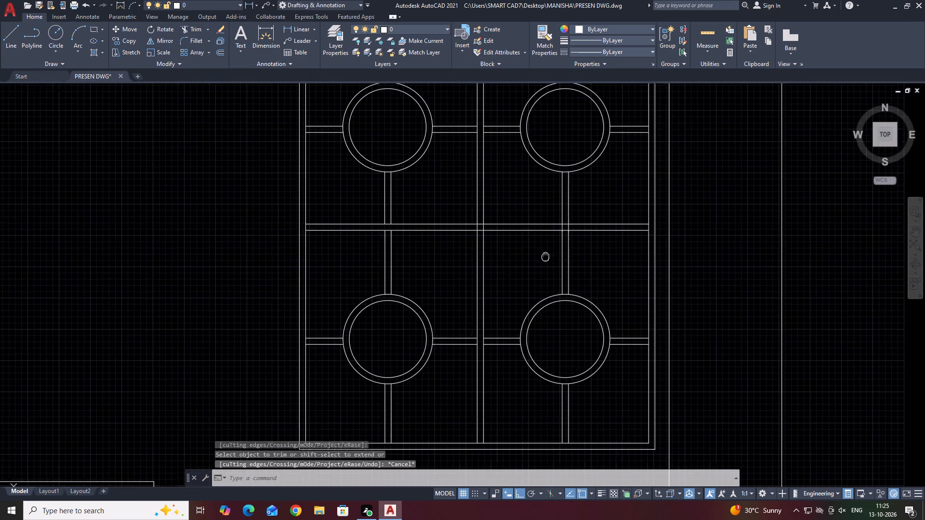
middle_drag(523, 271, 498, 291)
scroll(496, 291, down, 1)
text(TR)
key(space)
scroll(501, 272, up, 3)
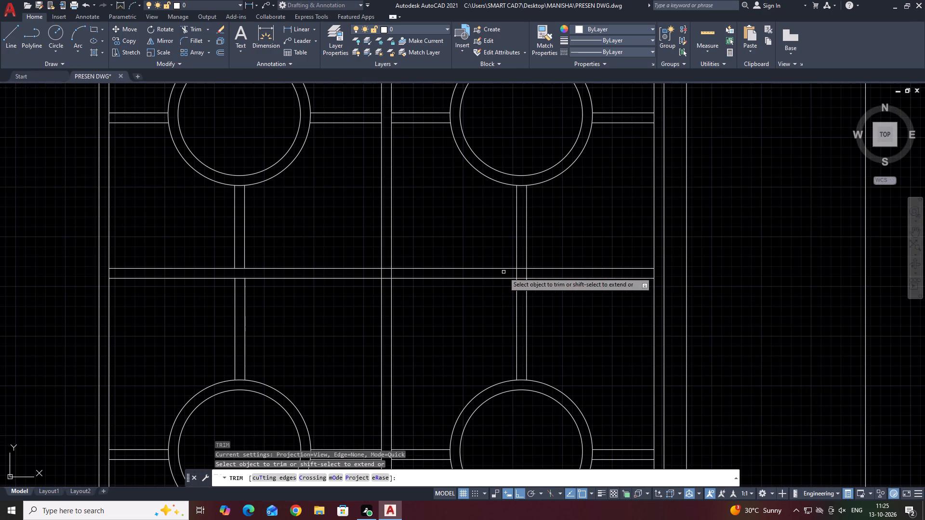
click(531, 272)
click(503, 273)
scroll(547, 274, down, 2)
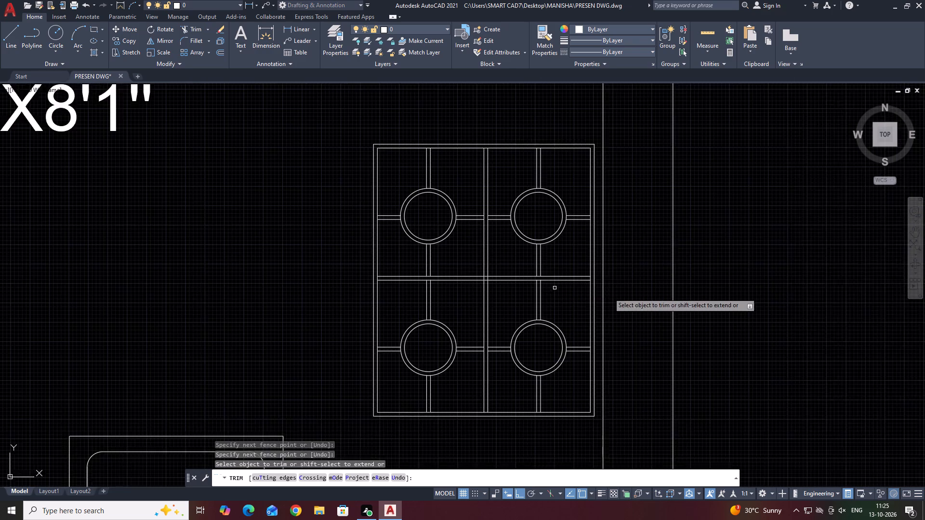
middle_drag(608, 292, 566, 272)
key(Escape)
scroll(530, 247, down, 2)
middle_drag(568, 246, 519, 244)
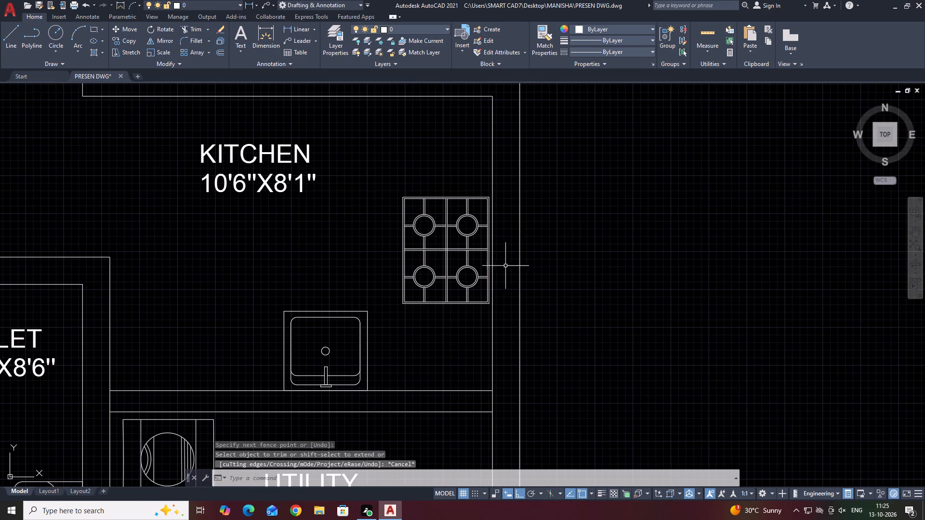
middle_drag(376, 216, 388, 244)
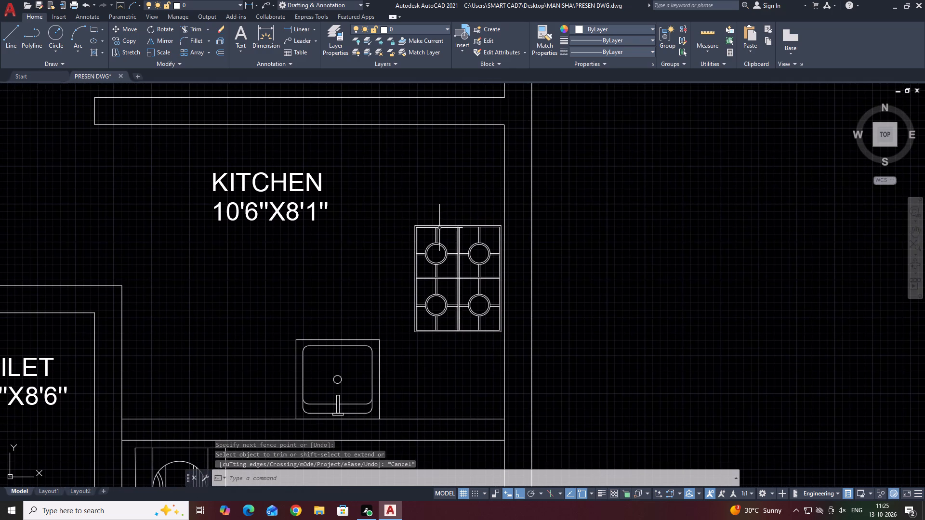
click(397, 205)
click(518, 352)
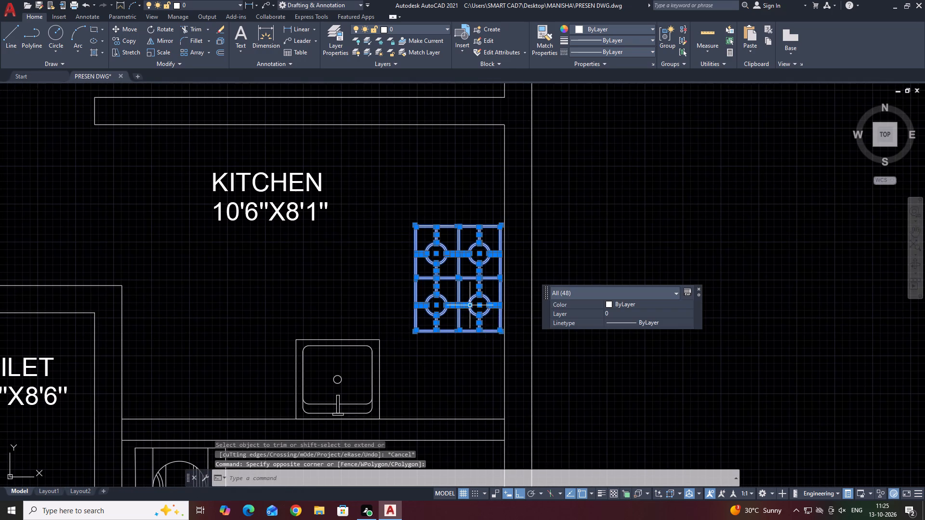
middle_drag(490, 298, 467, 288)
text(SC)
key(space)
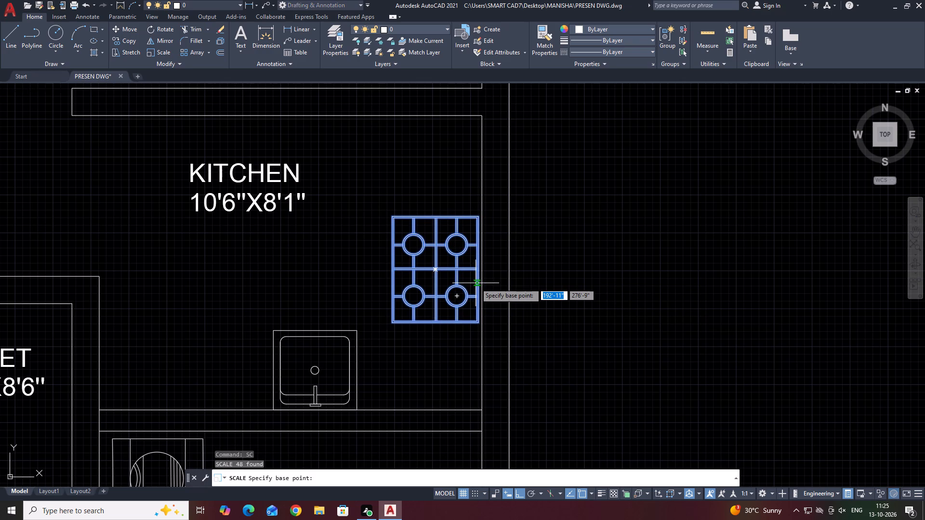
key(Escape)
Move the complete four-burner hob about 2" straight left, away from the kitchen's right wall.
click(375, 191)
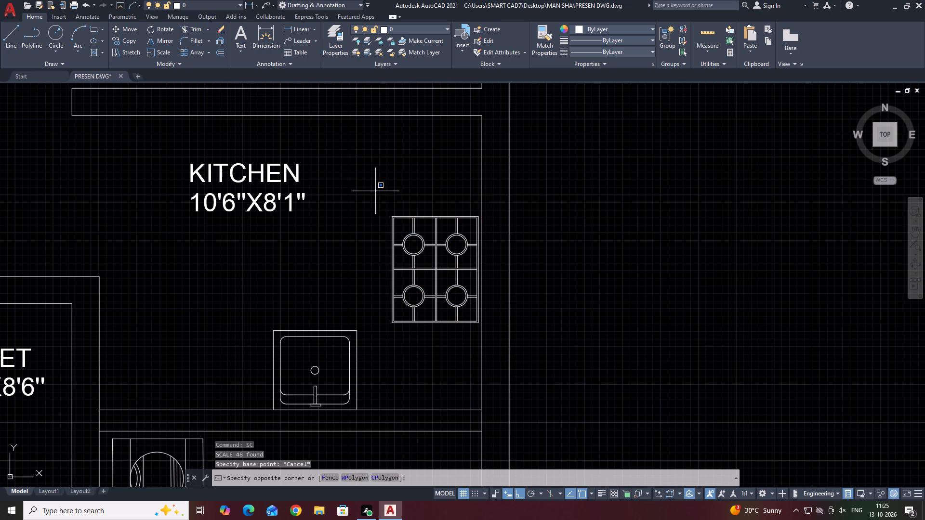
click(484, 332)
middle_drag(558, 326, 502, 299)
key(m)
key(space)
click(496, 278)
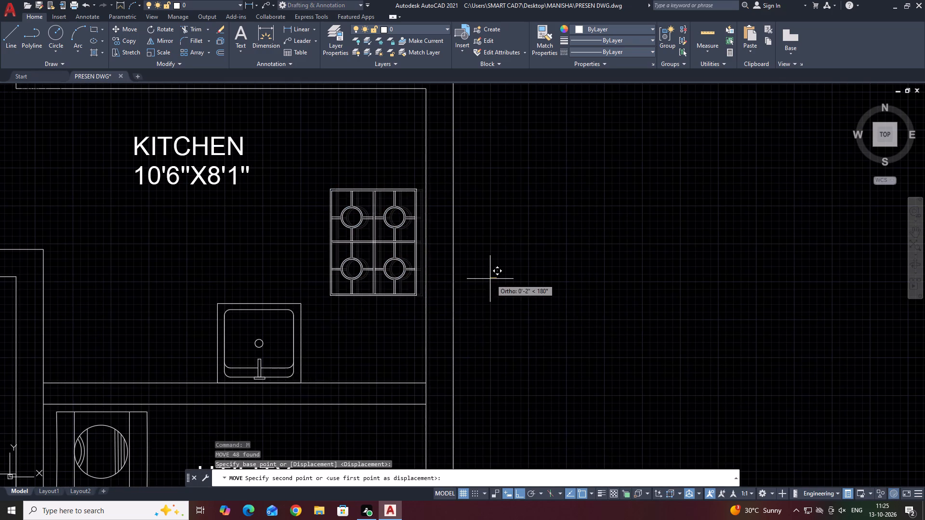
click(489, 279)
Draw a small upright rectangle between the hob's right edge and the kitchen wall, near the hob's mid-height.
middle_drag(457, 262, 447, 286)
middle_drag(781, 329, 733, 322)
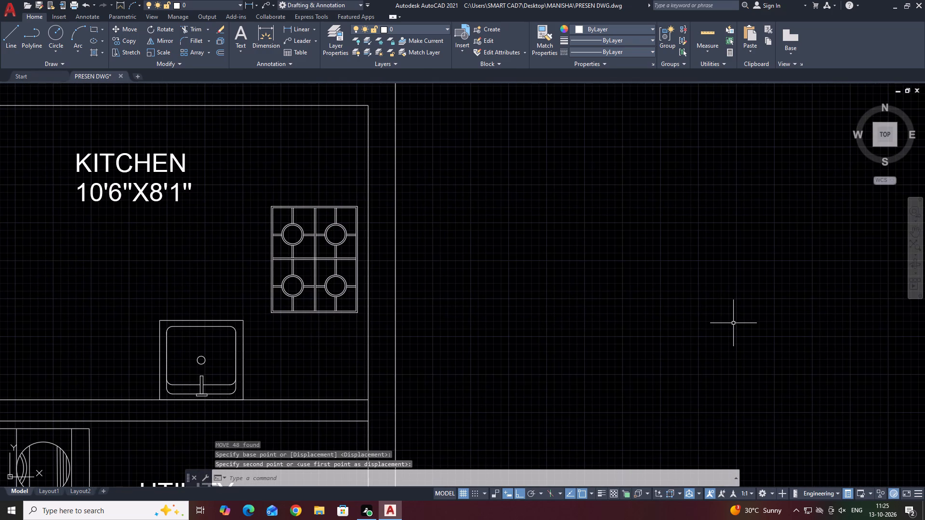
key(r)
key(e)
key(c)
key(space)
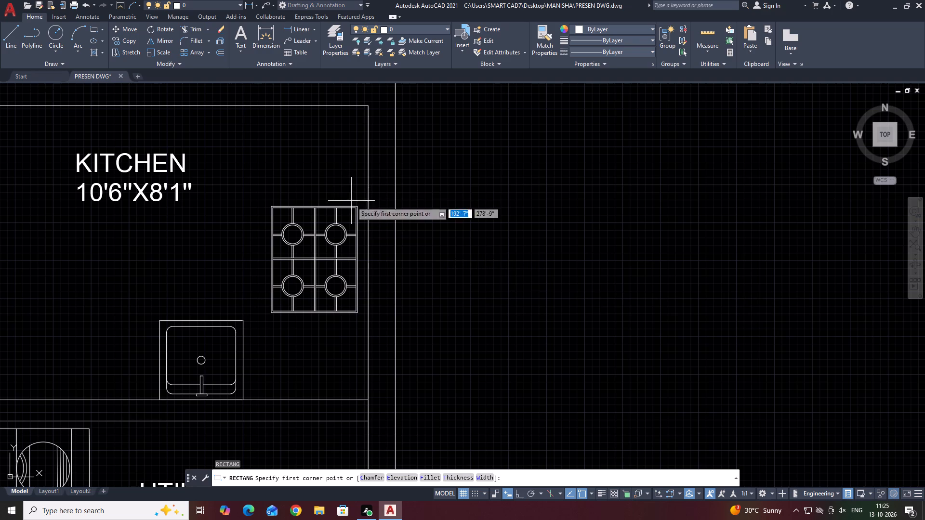
scroll(350, 253, up, 4)
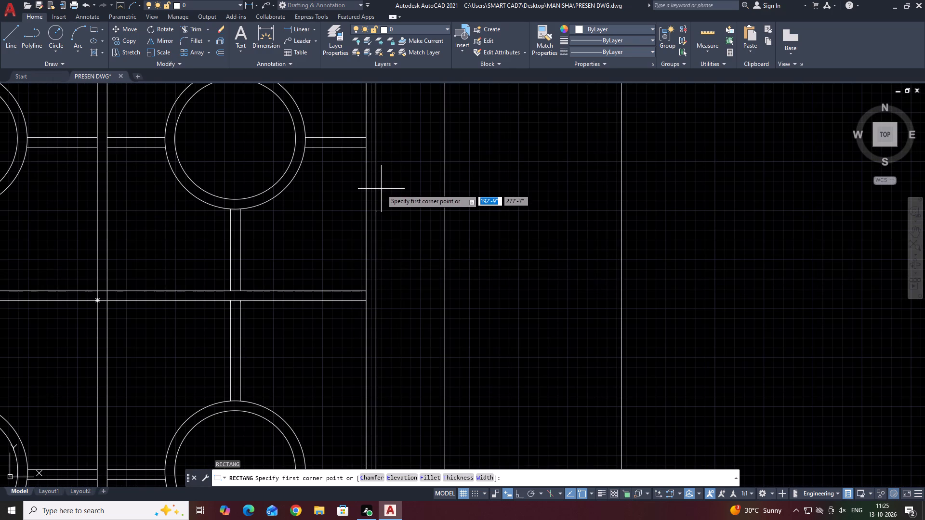
click(383, 194)
click(432, 354)
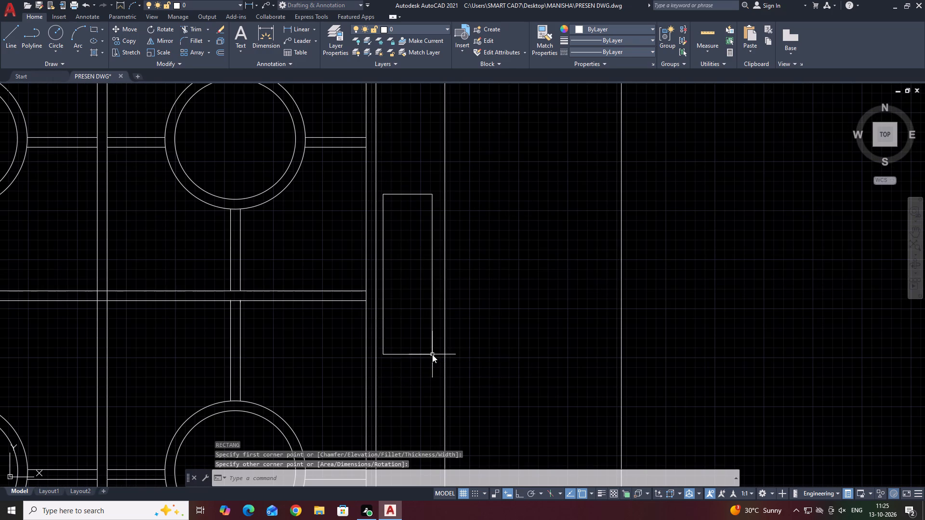
Move the small rectangle from its left side's midpoint onto the hob's right edge, level with the horizontal divider.
click(417, 354)
scroll(391, 336, down, 4)
middle_drag(398, 348, 400, 328)
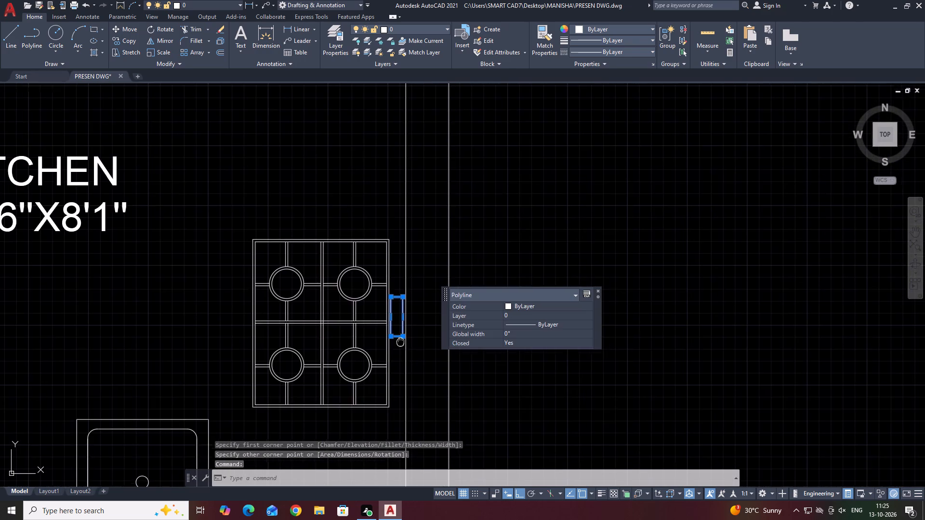
middle_drag(400, 328, 399, 310)
key(m)
key(space)
scroll(367, 282, up, 2)
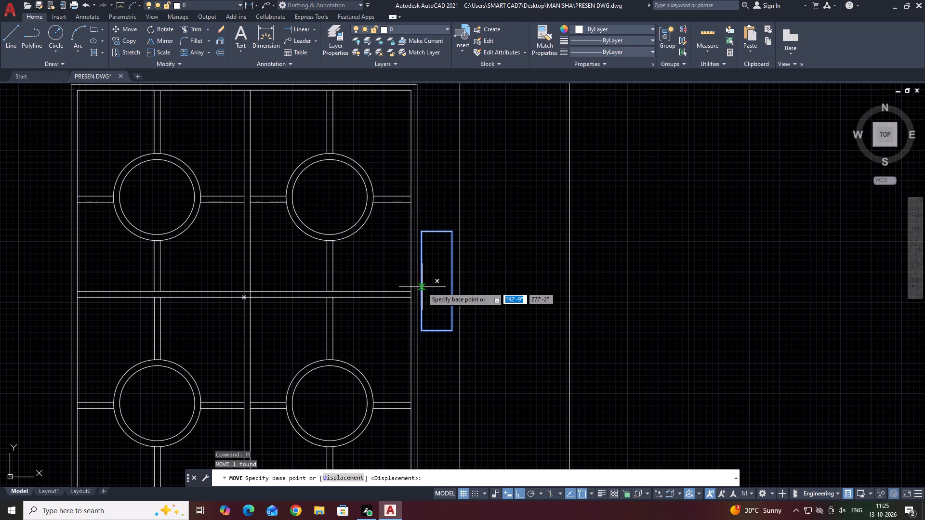
click(422, 282)
click(418, 300)
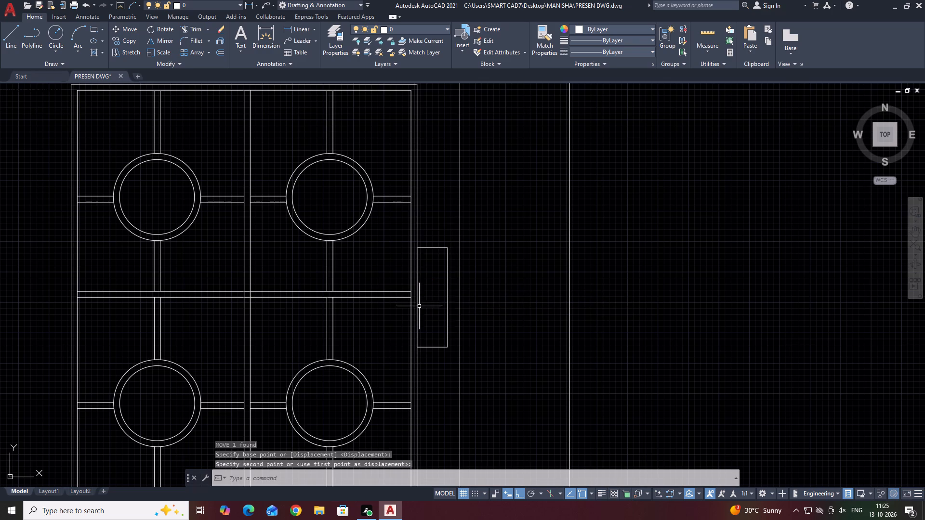
Offset the small rectangle beside the hob inward by 1".
click(451, 309)
click(441, 291)
middle_drag(451, 324, 408, 268)
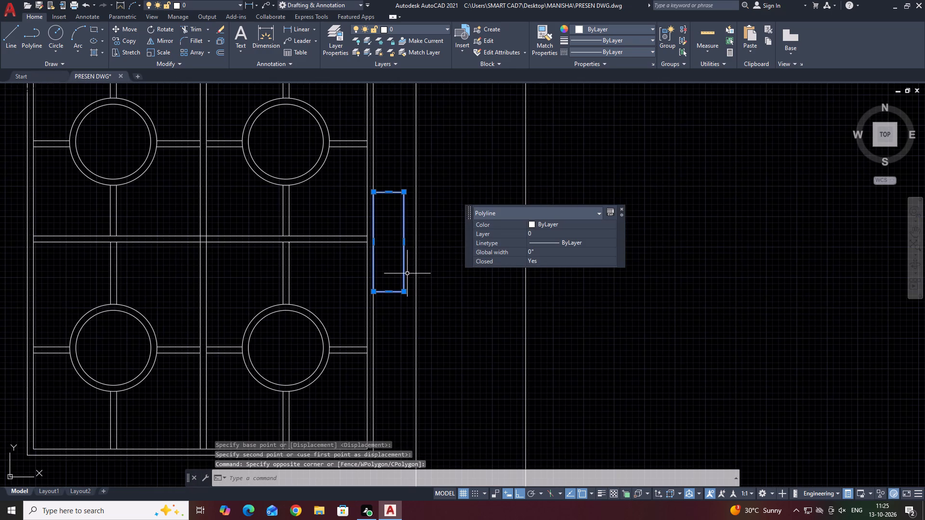
text(O)
key(space)
key(space)
click(397, 273)
key(Escape)
Move both nested small rectangles slightly right, leaving a narrow gap from the hob's right edge.
scroll(408, 283, up, 2)
click(406, 208)
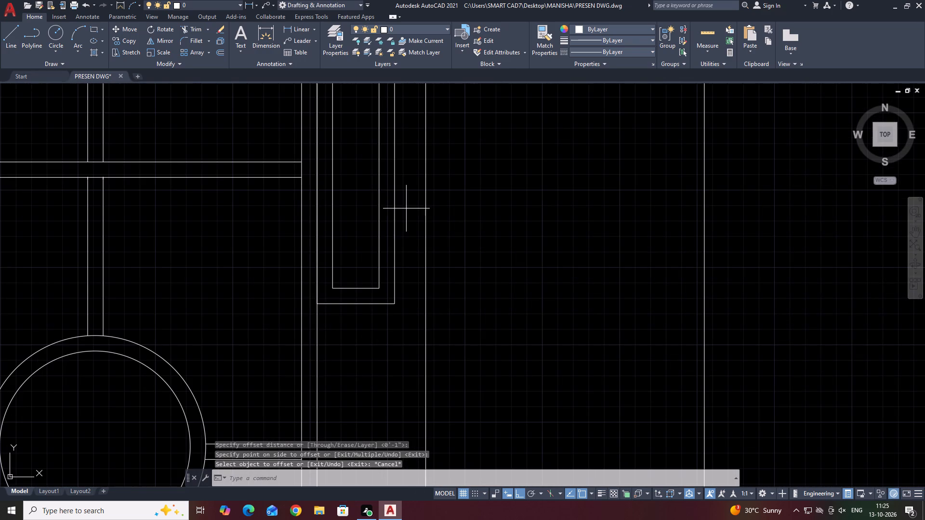
click(366, 229)
middle_drag(402, 277, 374, 311)
key(m)
key(space)
click(434, 303)
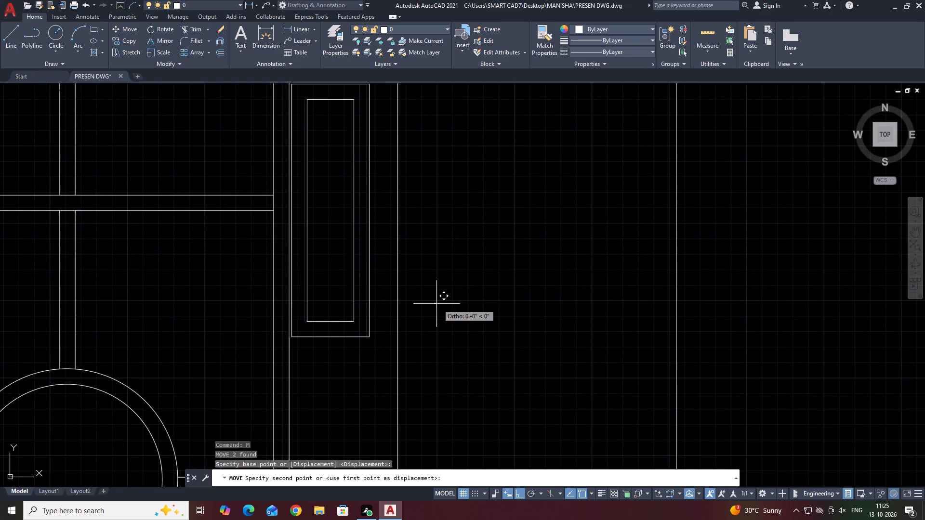
click(444, 304)
Draw a rectangle about 2'-11" by 3'-4" around the hob and small rectangles, ending on the kitchen's right wall line.
scroll(450, 293, down, 5)
middle_drag(454, 309, 467, 309)
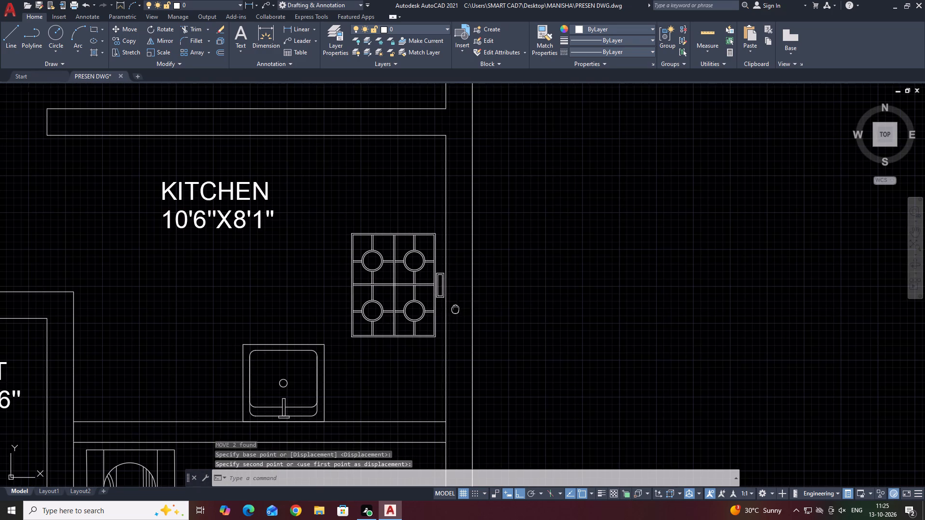
middle_drag(467, 309, 514, 312)
text(REC)
key(space)
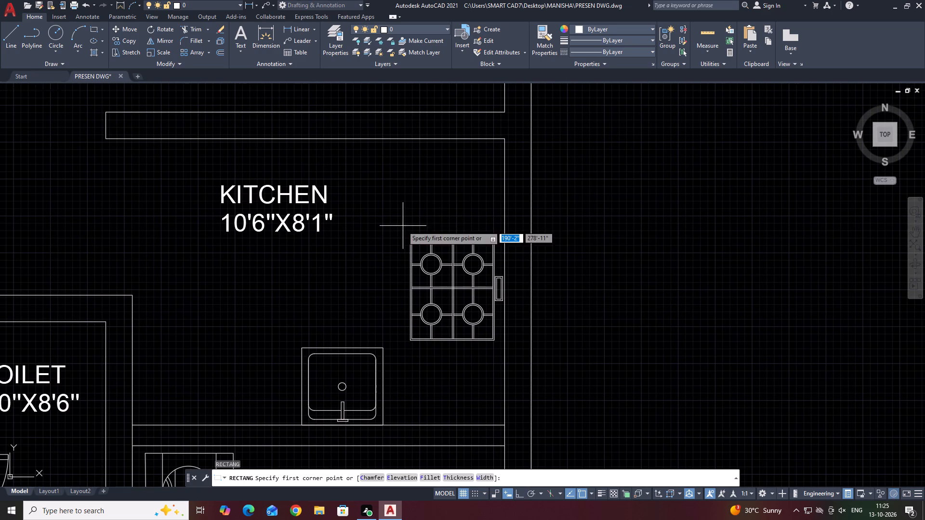
drag(400, 227, 405, 232)
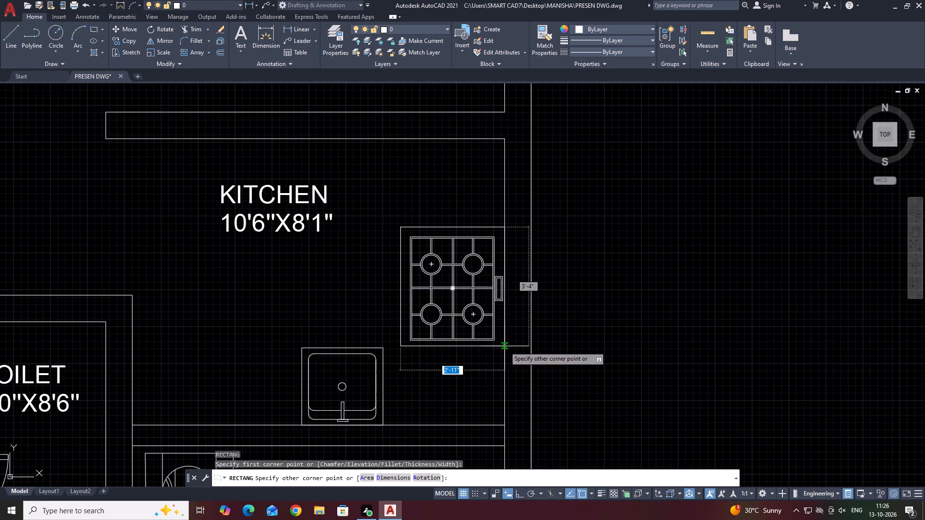
click(505, 346)
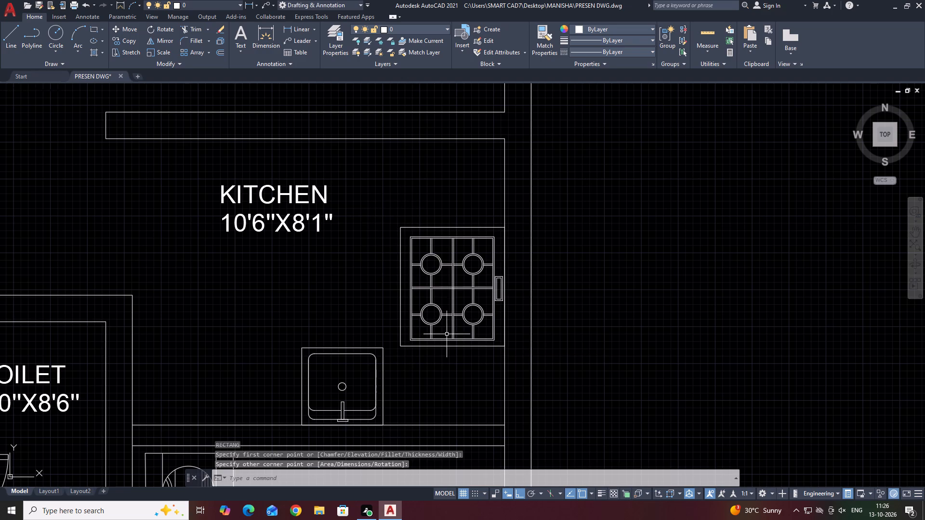
Stretch the lower edge of the rectangle surrounding the hob slightly downward.
scroll(447, 342, up, 2)
click(449, 345)
click(439, 379)
click(459, 352)
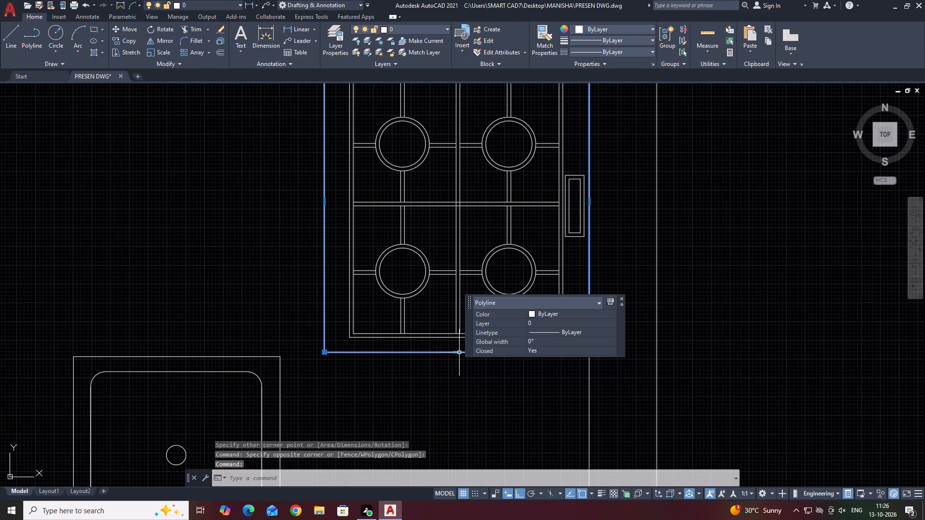
click(457, 351)
click(459, 358)
scroll(421, 363, down, 4)
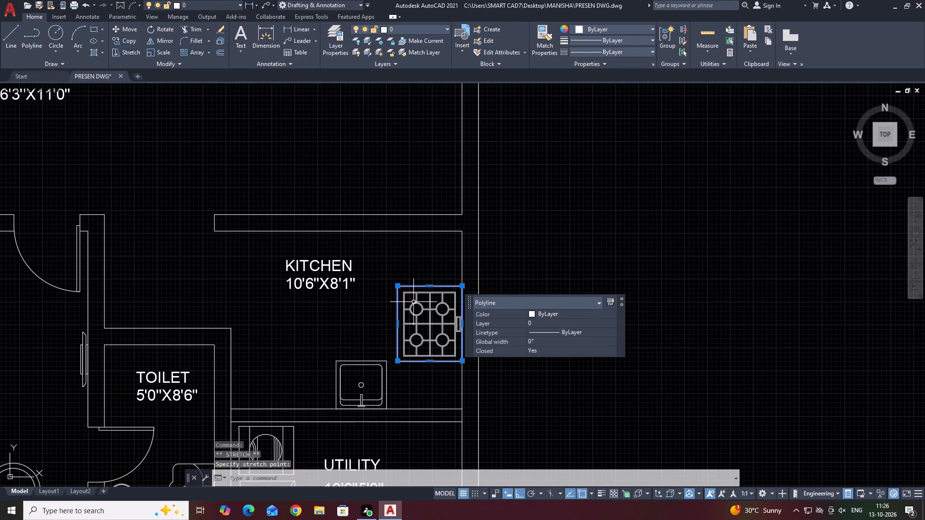
key(Escape)
Define the hob, its side element and the surrounding rectangle as a block named STOVE.
click(383, 265)
click(485, 379)
middle_drag(435, 350, 440, 353)
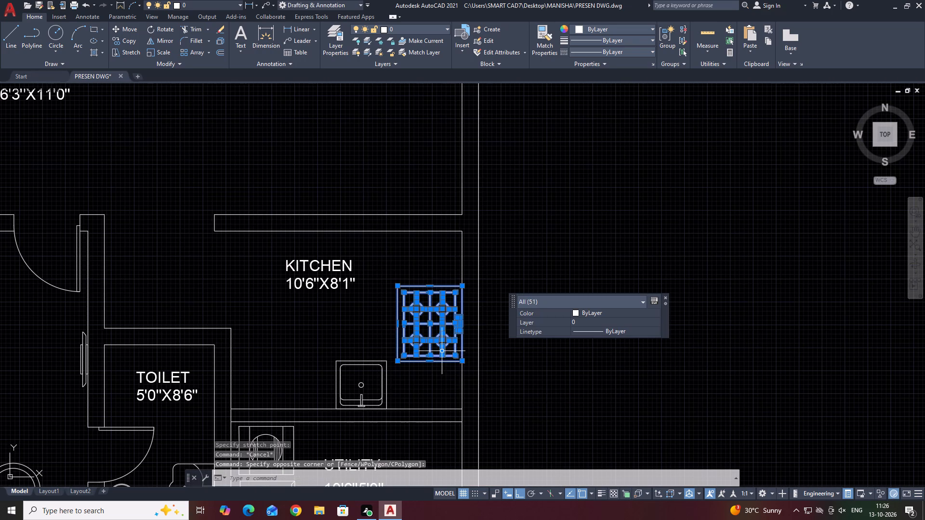
middle_drag(440, 353, 385, 316)
text(B)
key(space)
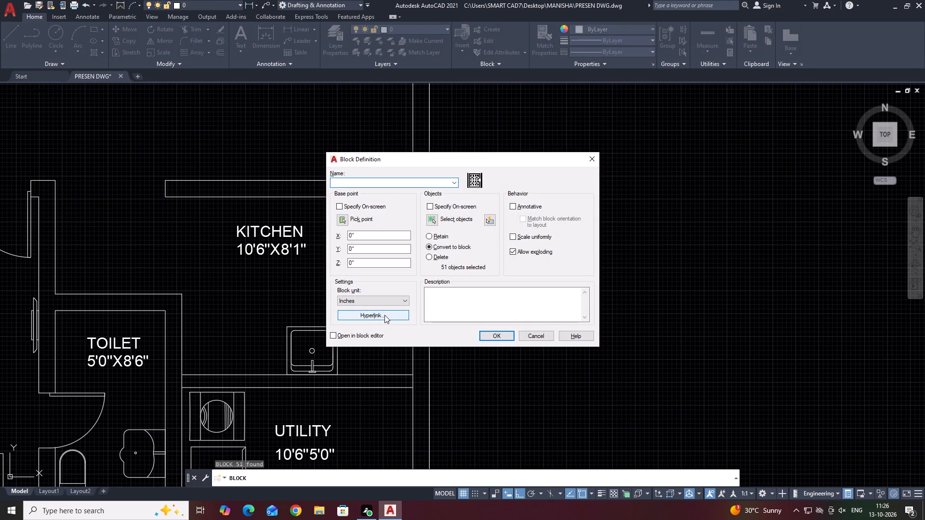
key(s)
key(t)
key(o)
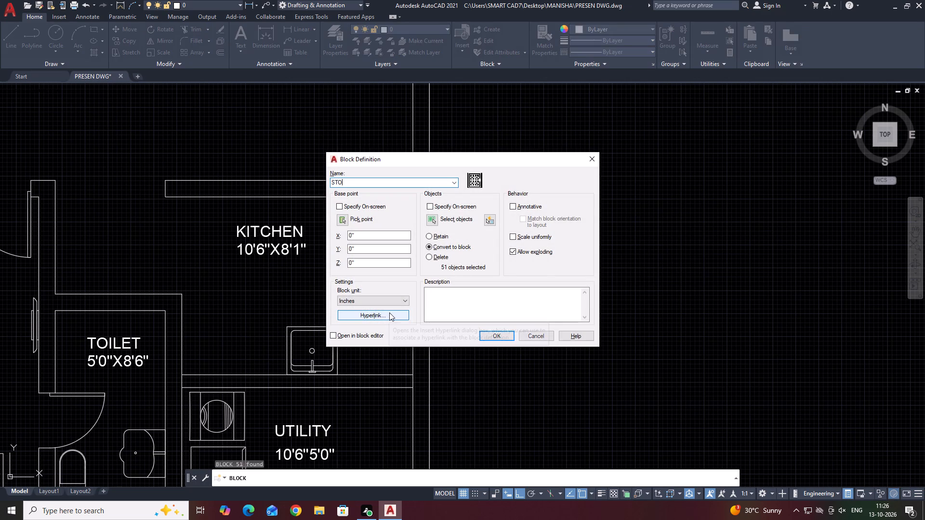
key(v)
key(e)
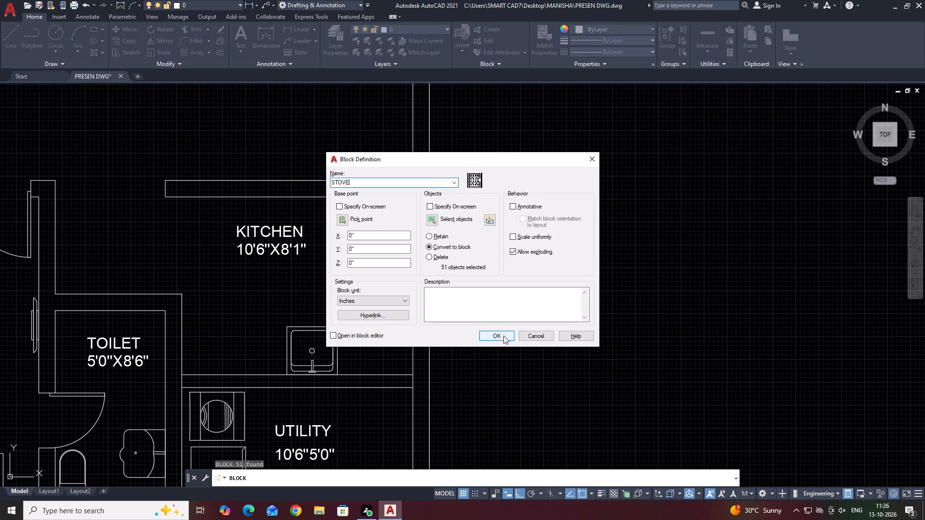
click(503, 336)
Trim the kitchen's right wall line where it crosses the partition between the kitchen and the utility.
middle_drag(416, 300, 462, 319)
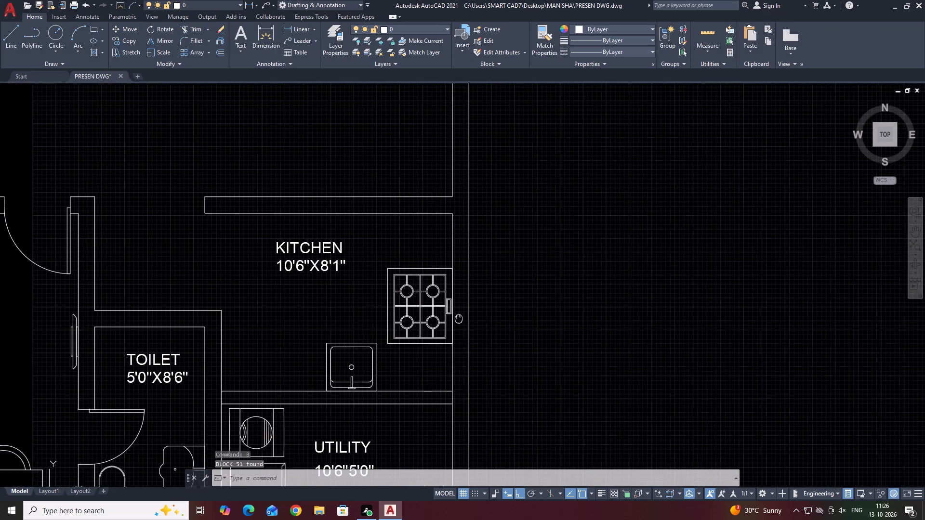
middle_drag(462, 319, 478, 346)
click(476, 283)
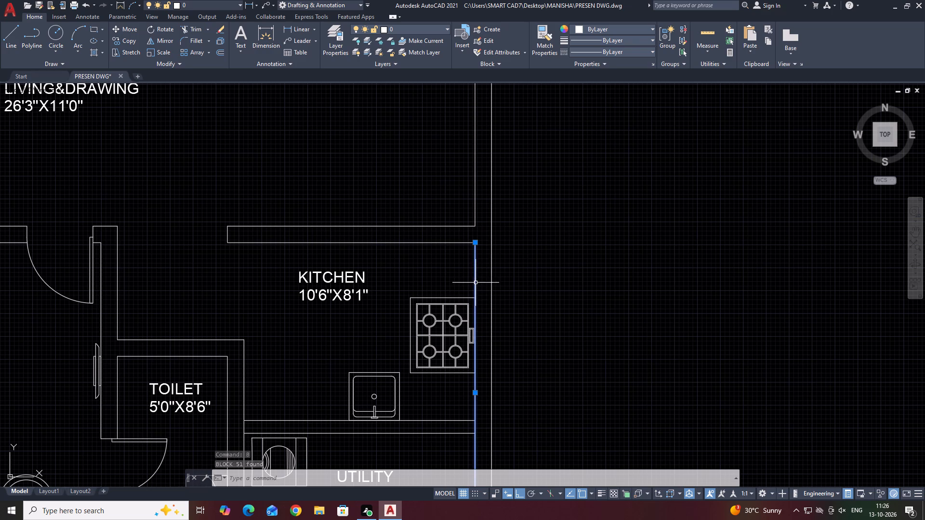
middle_drag(491, 344, 439, 234)
key(Escape)
text(TR)
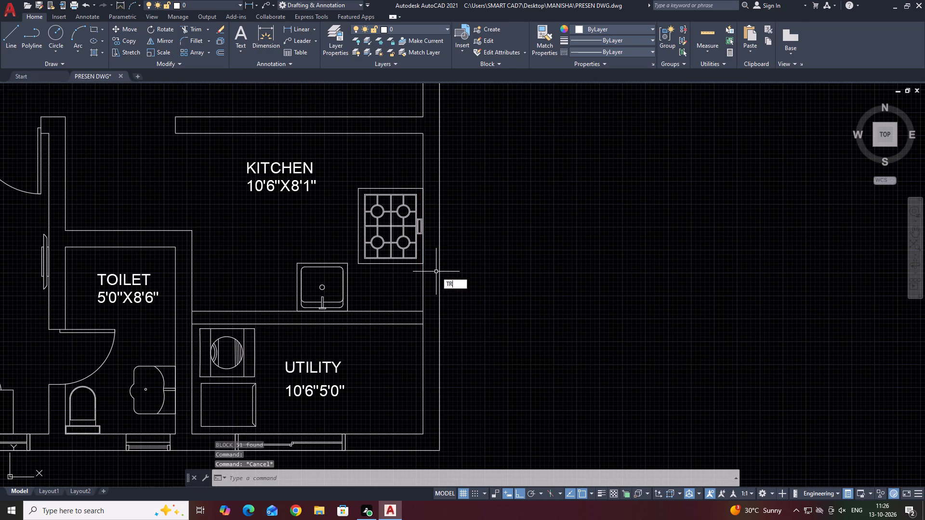
key(space)
click(423, 315)
key(Escape)
Offset the kitchen's right wall line and its lower wall line 2' inward to form the counter edges.
click(427, 293)
click(419, 286)
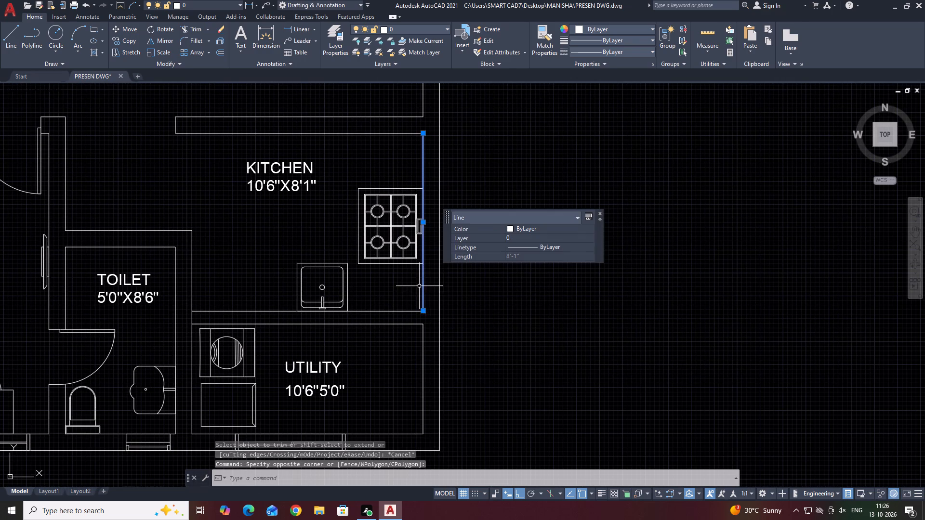
middle_drag(436, 296, 425, 317)
text(O)
key(space)
text(2')
key(space)
click(342, 277)
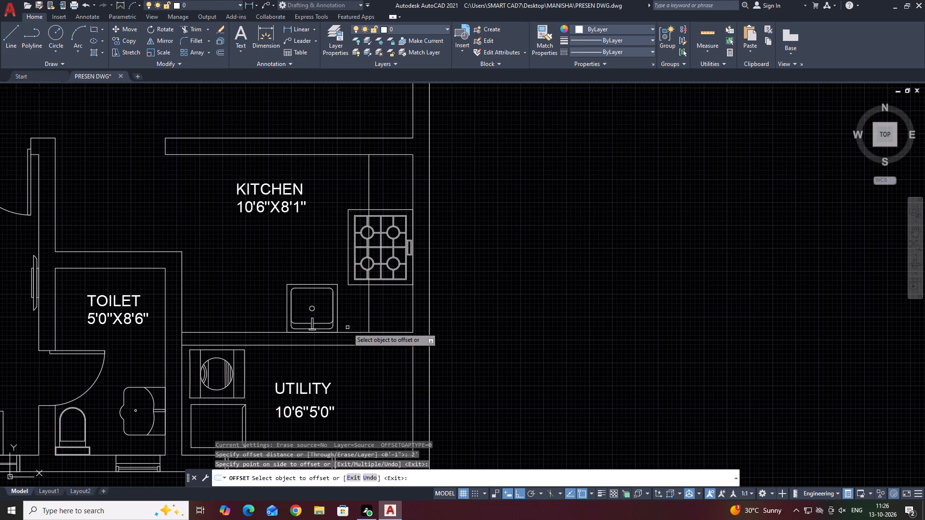
click(352, 332)
click(350, 280)
key(Escape)
Move the sink block a short distance left, away from the stove.
click(274, 260)
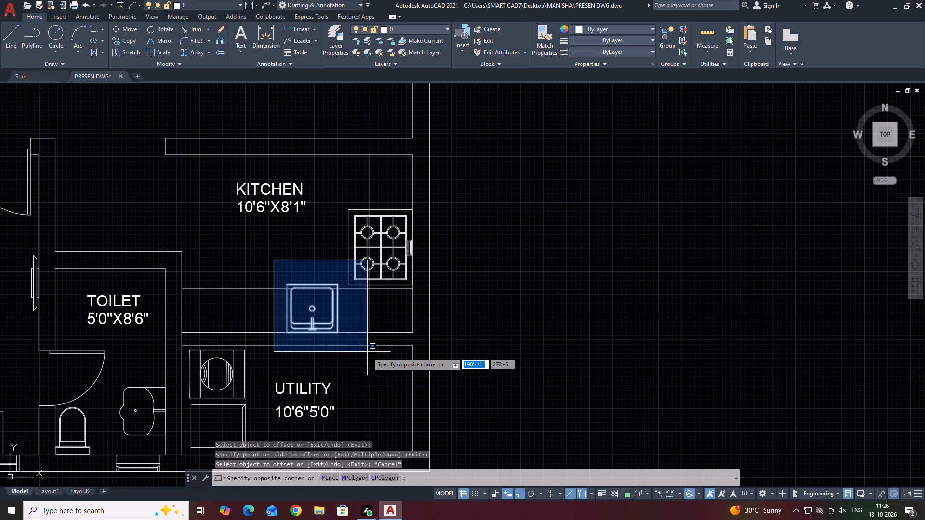
click(345, 345)
middle_drag(351, 344, 395, 342)
key(m)
key(space)
scroll(387, 323, up, 2)
click(396, 315)
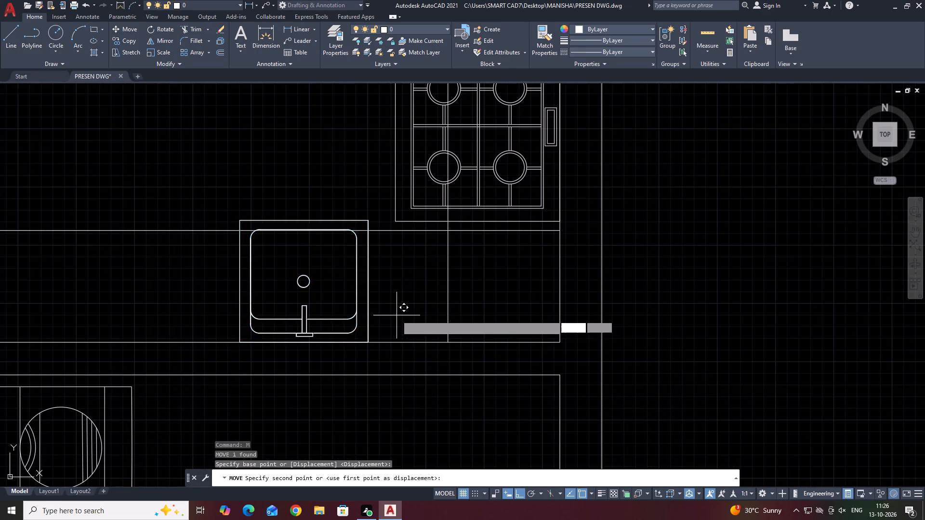
click(351, 314)
Move the sink by its lower edge's midpoint onto the kitchen's lower wall line.
middle_drag(322, 304, 385, 293)
click(396, 304)
click(384, 291)
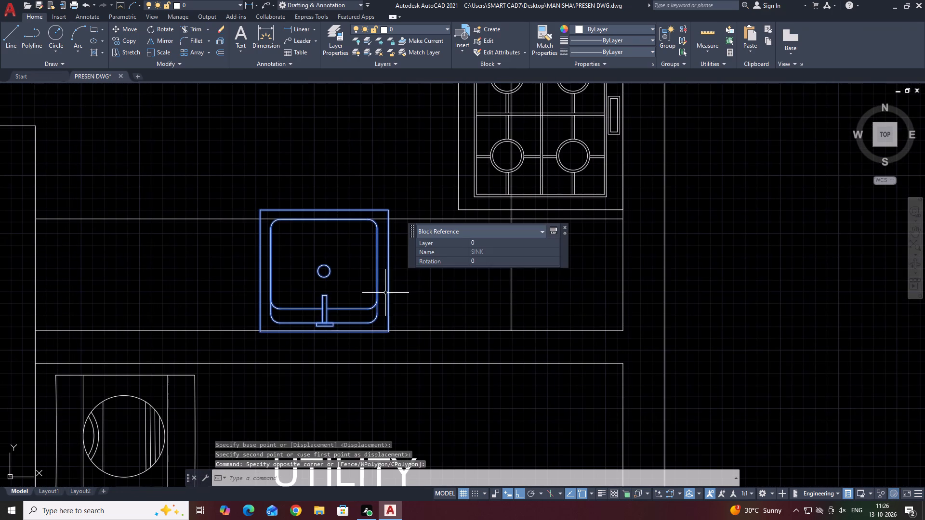
middle_drag(402, 309, 416, 317)
key(m)
key(space)
scroll(349, 342, up, 1)
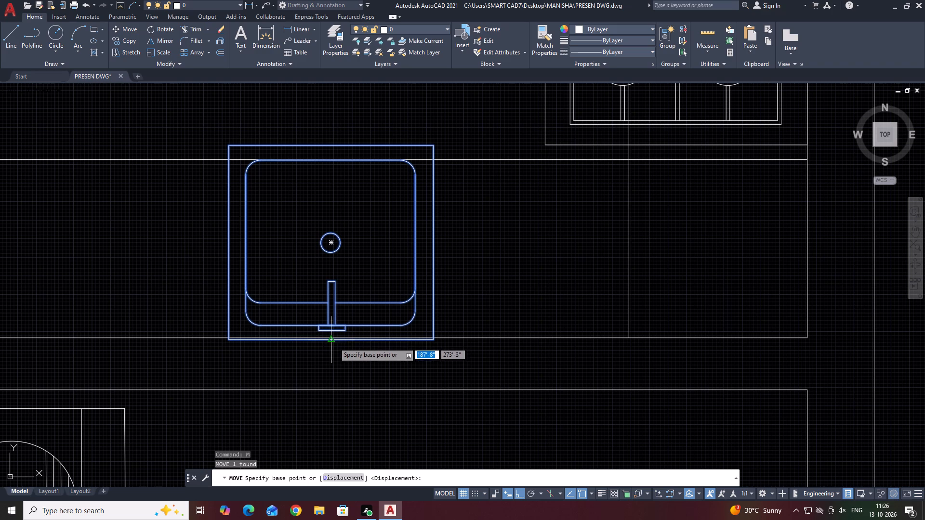
click(331, 340)
click(330, 336)
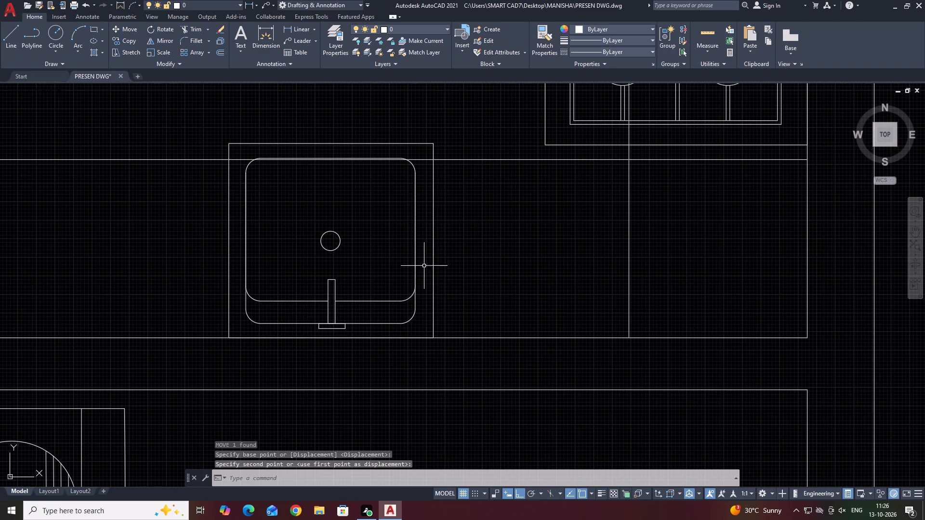
Scale the sink down about its lower edge's midpoint until it fits within the 2' counter depth.
click(458, 252)
click(415, 251)
text(SC)
key(space)
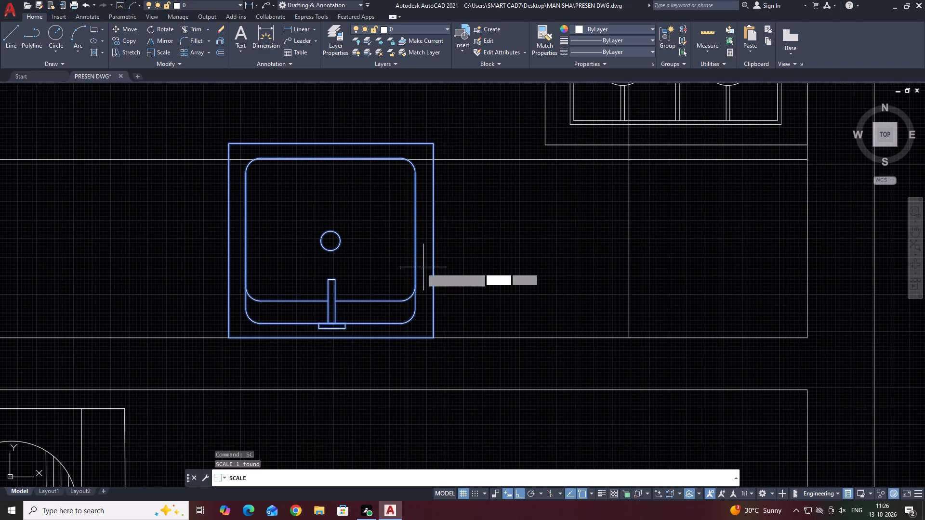
click(337, 338)
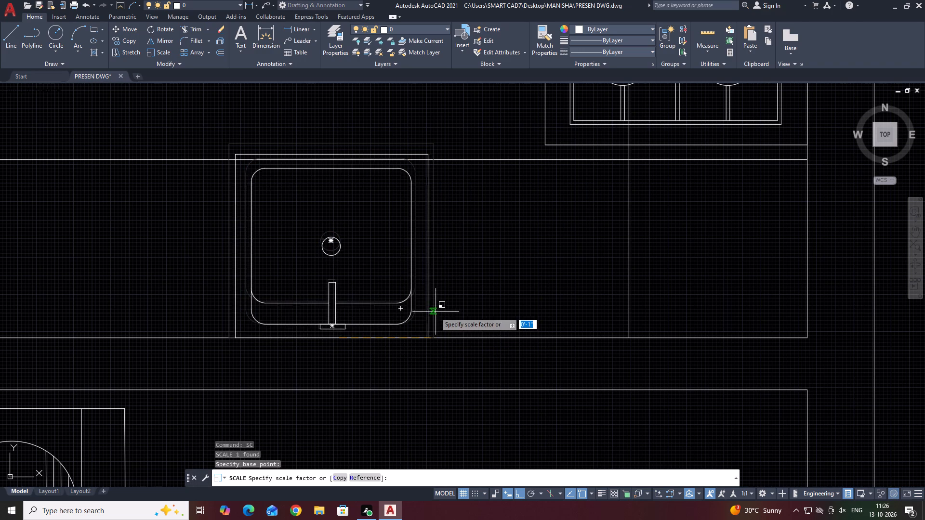
click(429, 313)
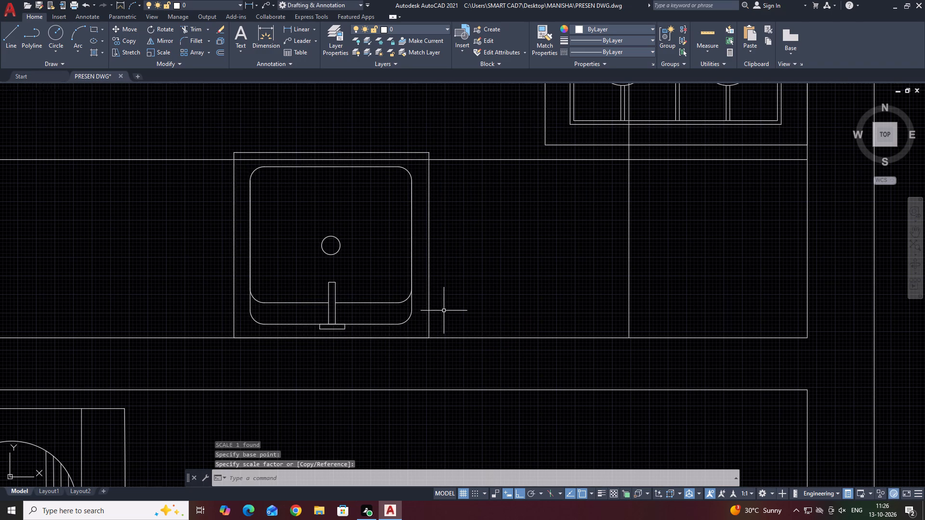
drag(457, 248, 440, 254)
drag(390, 274, 383, 282)
text(SC)
key(space)
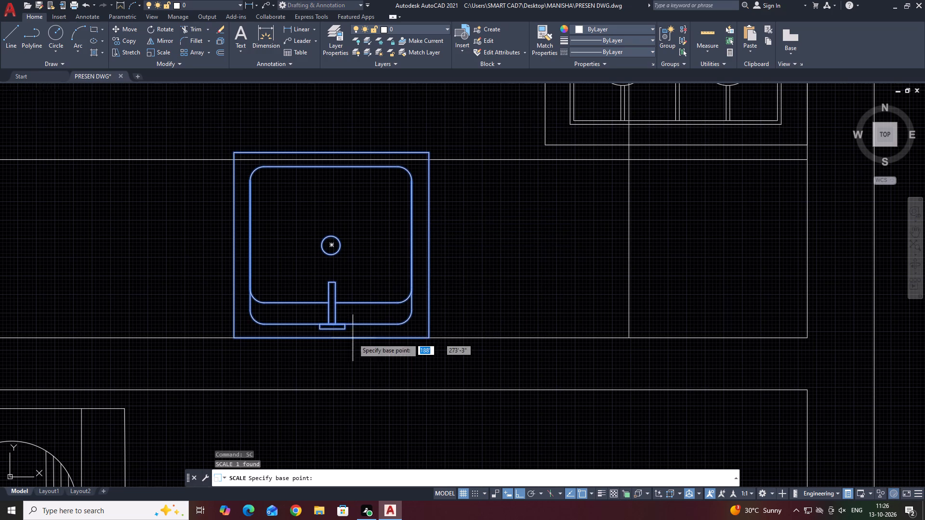
click(331, 339)
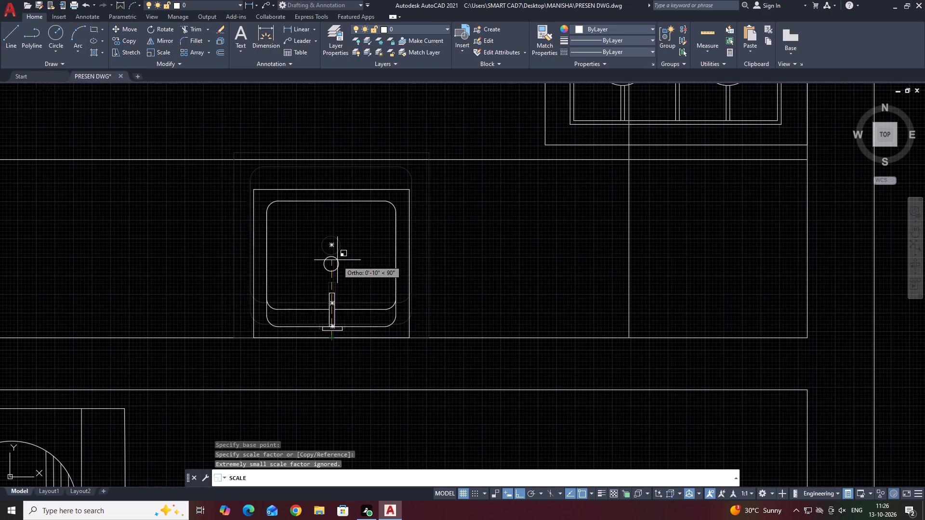
click(338, 249)
Scale the STOVE block down about its right edge's midpoint so it fits within the counter along the right wall.
scroll(408, 276, down, 3)
middle_drag(506, 278, 501, 290)
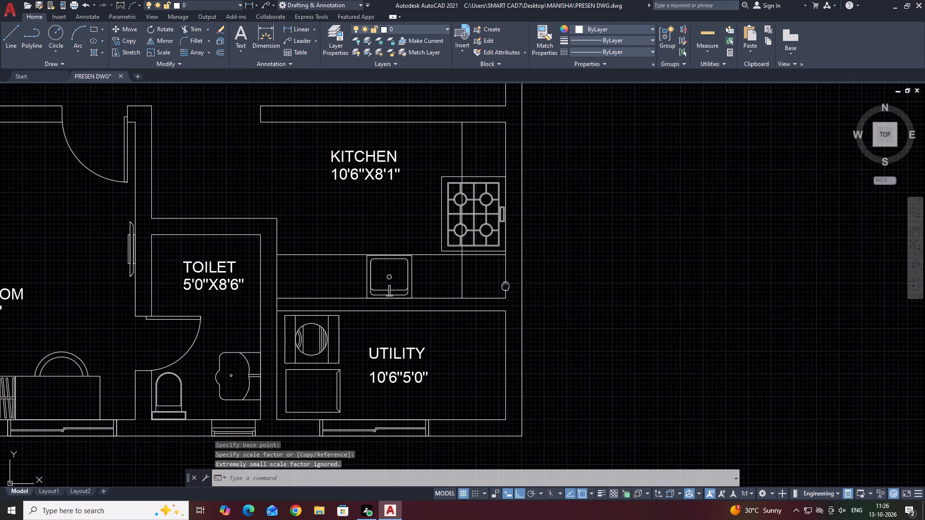
middle_drag(501, 290, 493, 298)
click(472, 244)
middle_drag(470, 254, 464, 271)
click(459, 263)
middle_drag(468, 265, 413, 286)
key(s)
text(C)
key(space)
scroll(426, 271, up, 3)
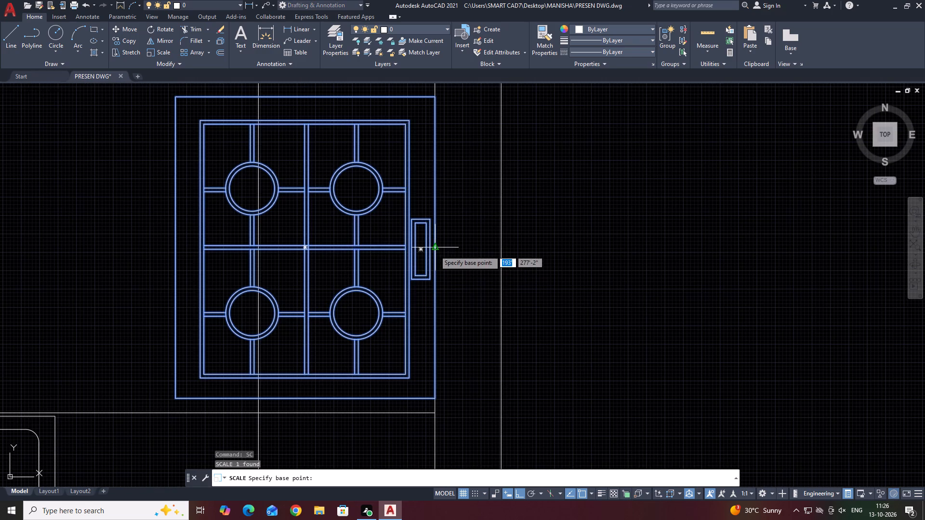
click(435, 249)
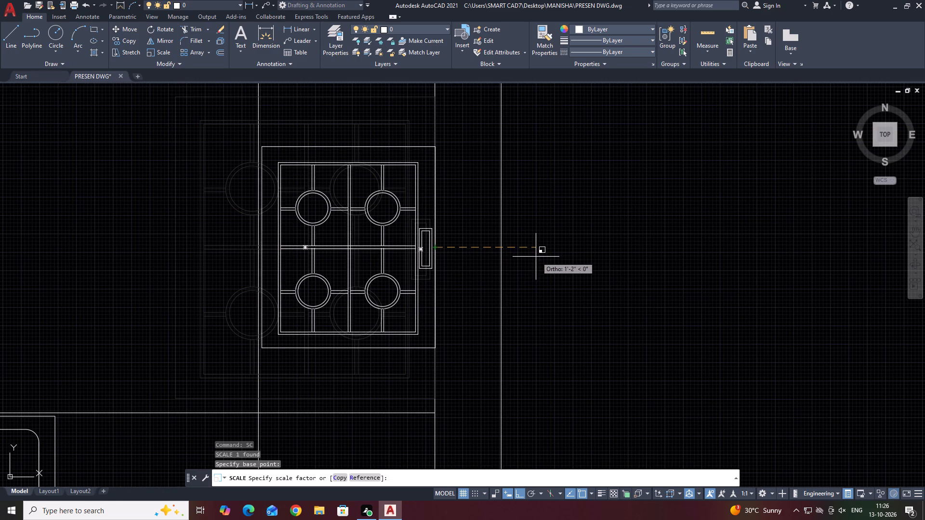
click(534, 256)
Trim the two overlapping counter edge lines at the kitchen's inner corner to form an L-shaped counter.
scroll(519, 258, down, 3)
middle_drag(460, 295, 448, 287)
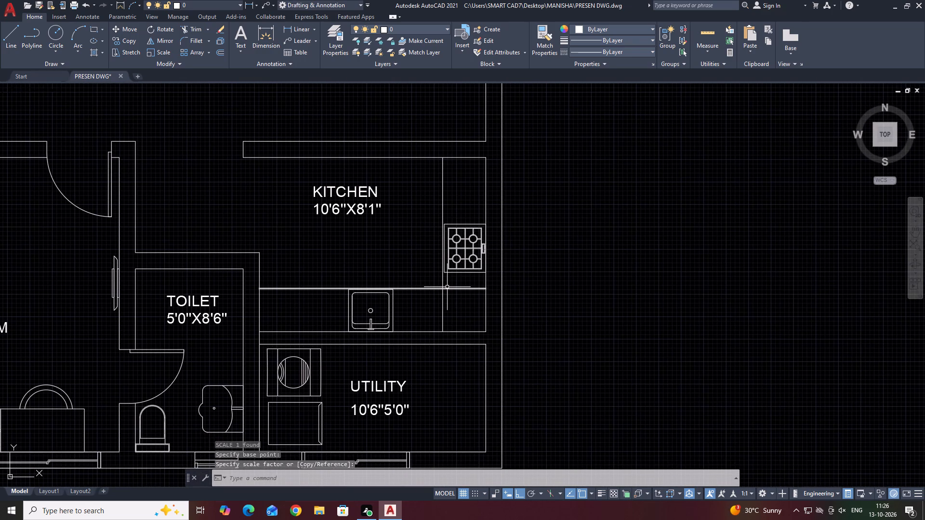
text(TR)
key(space)
click(436, 312)
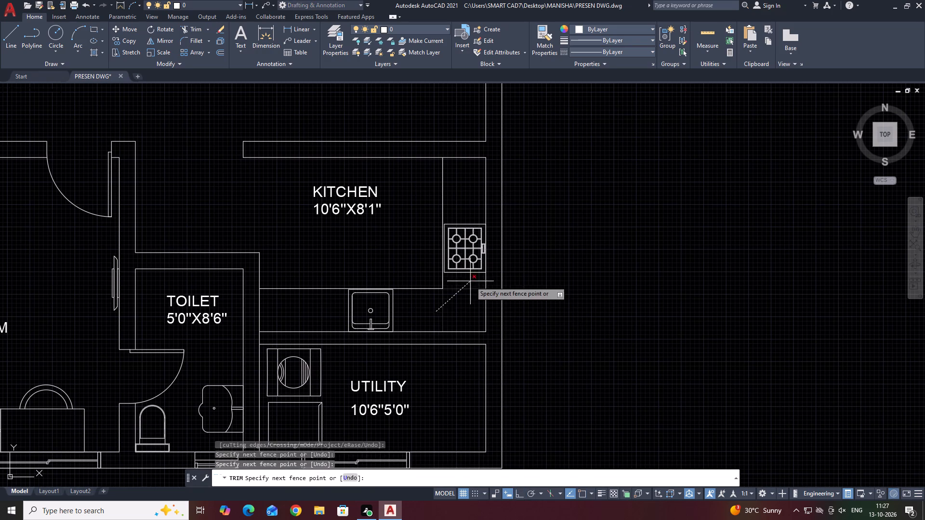
click(470, 281)
key(Escape)
Move the sink a short distance right along the lower counter, toward the stove.
middle_drag(396, 314, 448, 288)
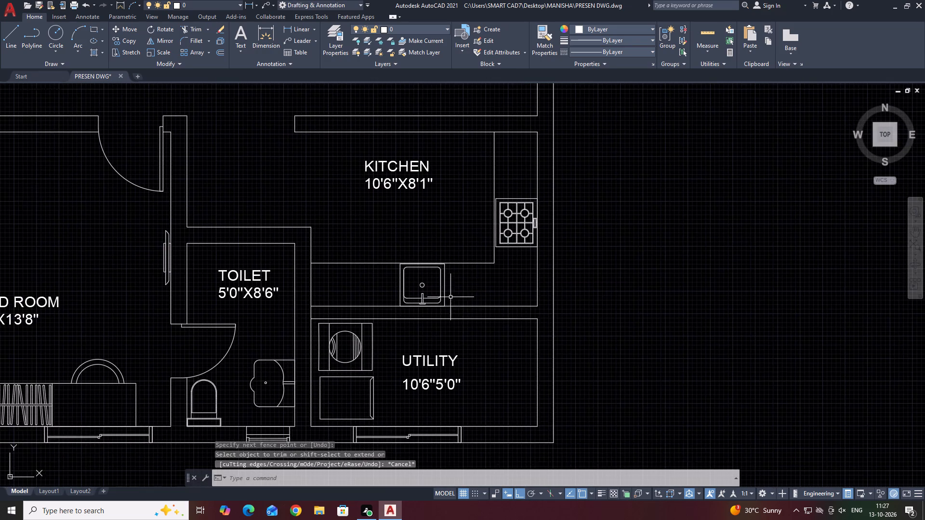
scroll(448, 297, up, 2)
click(457, 283)
click(405, 290)
middle_drag(501, 307, 405, 309)
key(m)
key(space)
click(406, 281)
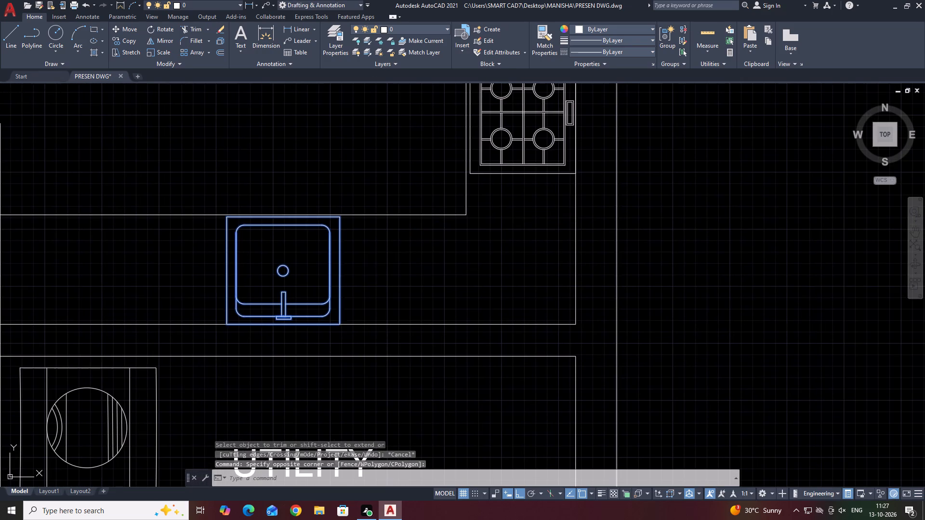
click(446, 285)
Draw a vertical line just left of the sink from the lower wall line to the counter edge.
middle_drag(369, 284, 489, 291)
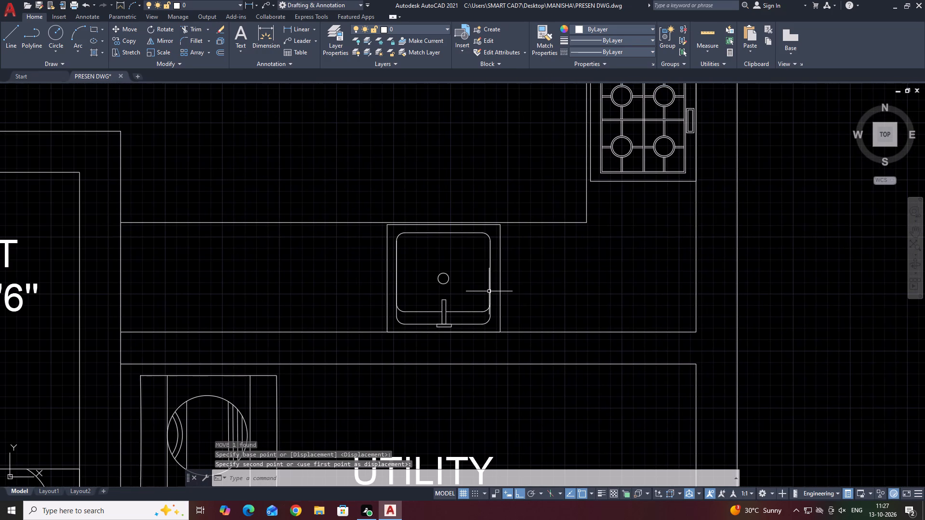
key(l)
key(space)
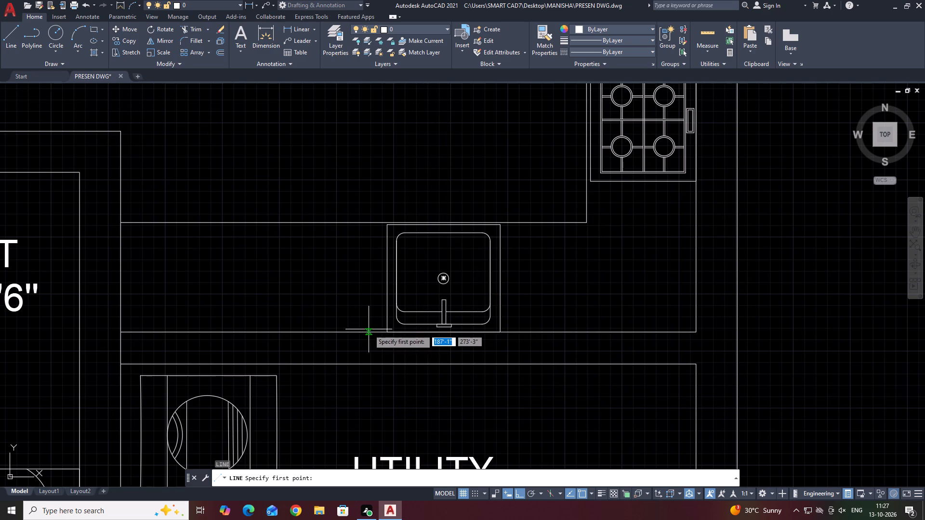
click(370, 332)
click(370, 224)
key(Escape)
Trim away the counter edge line left of the new vertical end line.
middle_drag(304, 249, 417, 257)
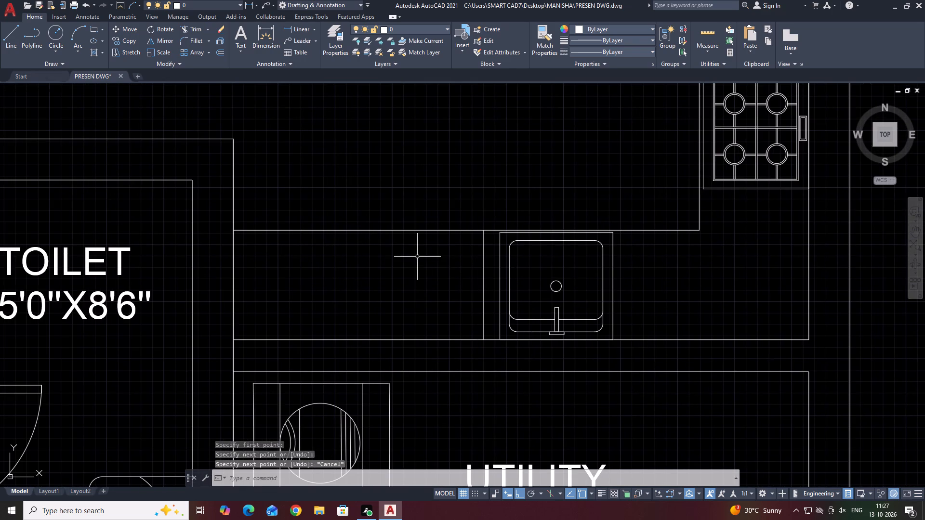
key(t)
text(R)
key(space)
click(405, 206)
drag(390, 259, 391, 265)
key(Escape)
Draw a rectangle about 1'-10" wide in the recess beside the M.BED ROOM door, from its upper wall corner down to the toilet wall.
scroll(425, 280, down, 2)
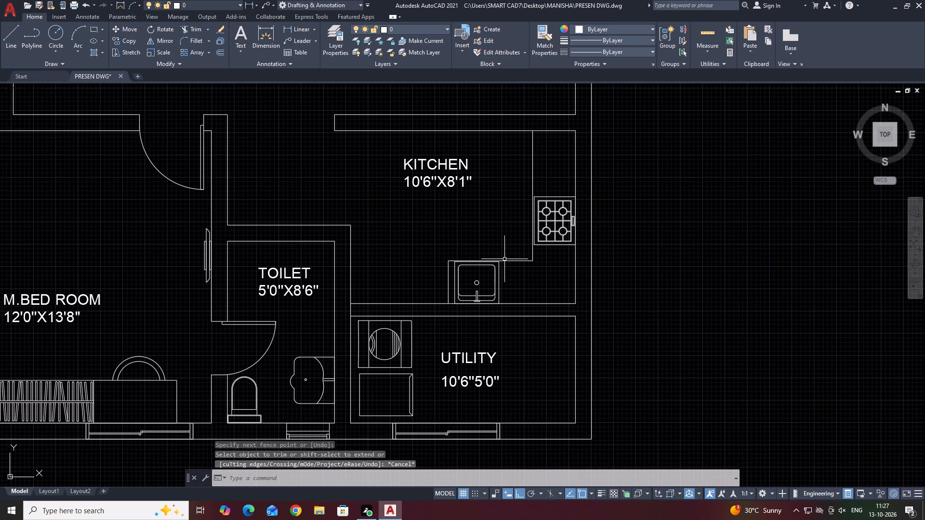
middle_drag(504, 259, 456, 287)
scroll(533, 323, down, 2)
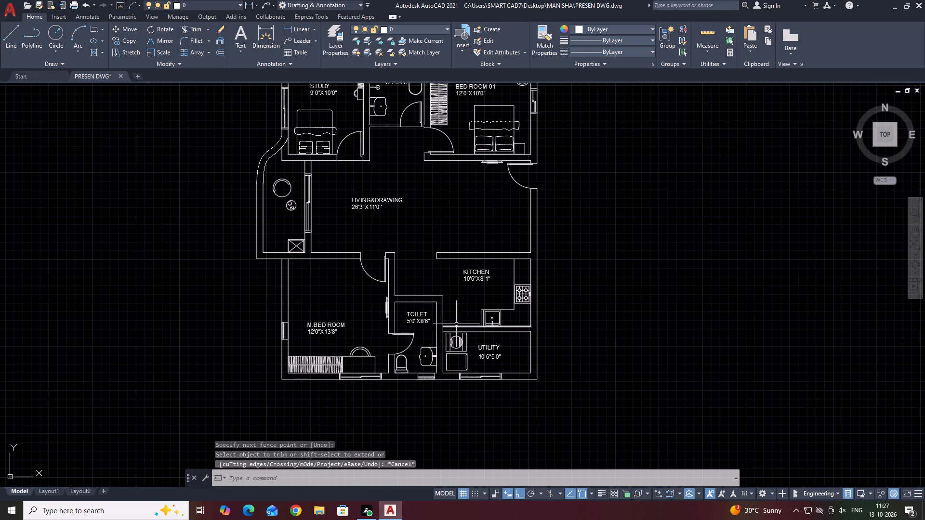
scroll(404, 265, up, 2)
middle_drag(471, 242, 441, 247)
middle_drag(486, 345, 440, 266)
text(RE)
key(c)
key(space)
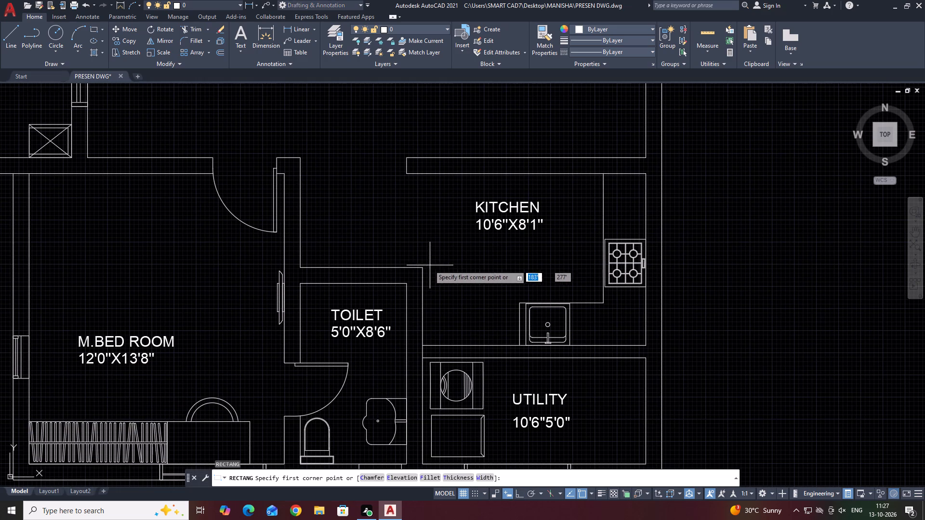
scroll(304, 186, up, 2)
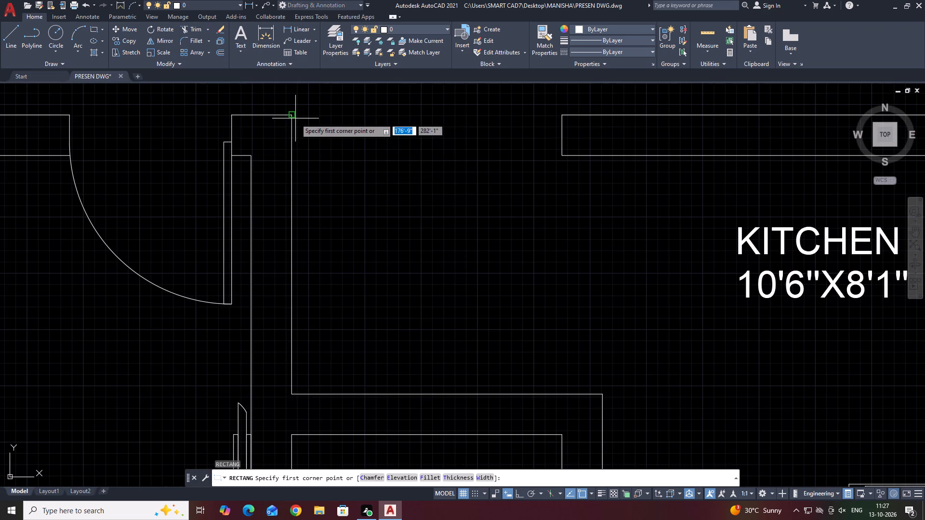
middle_drag(349, 143, 398, 221)
scroll(431, 240, down, 2)
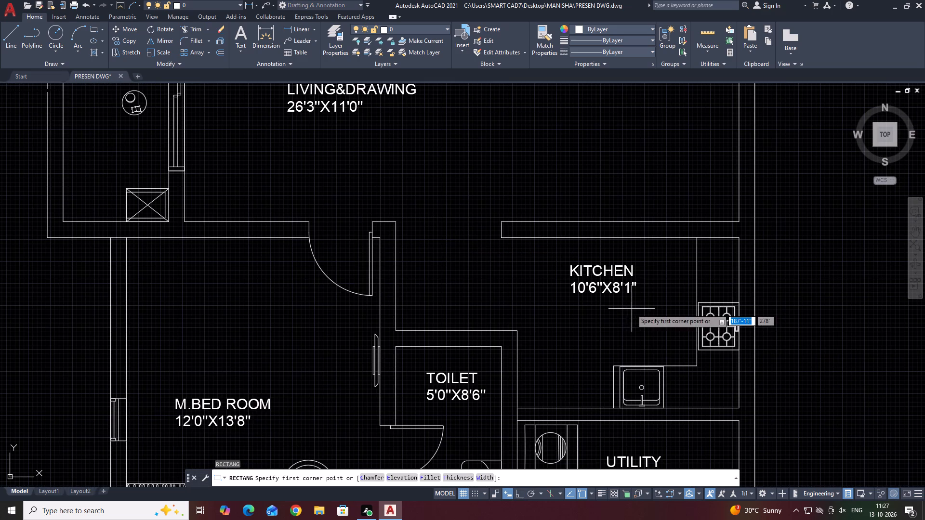
click(397, 220)
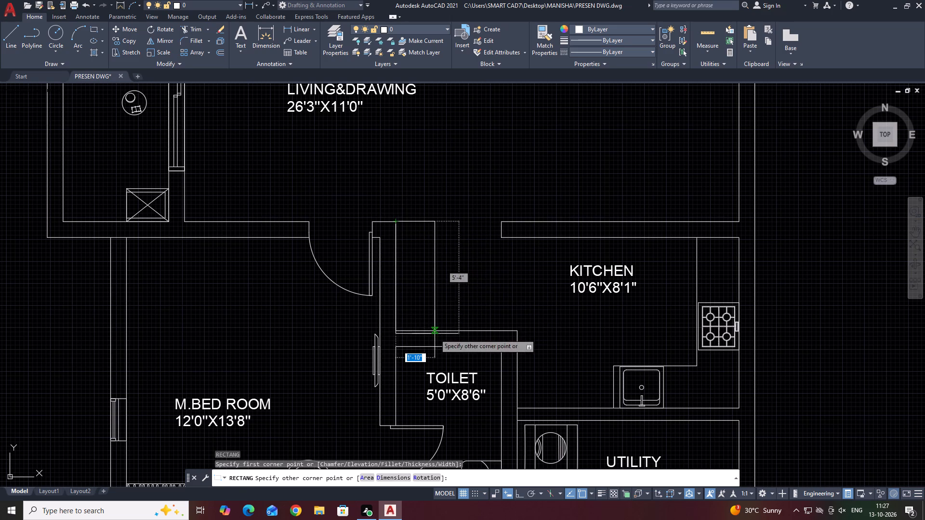
click(436, 330)
Copy the kitchen's 10'6"X8'1" size text horizontally into the new rectangle.
click(617, 287)
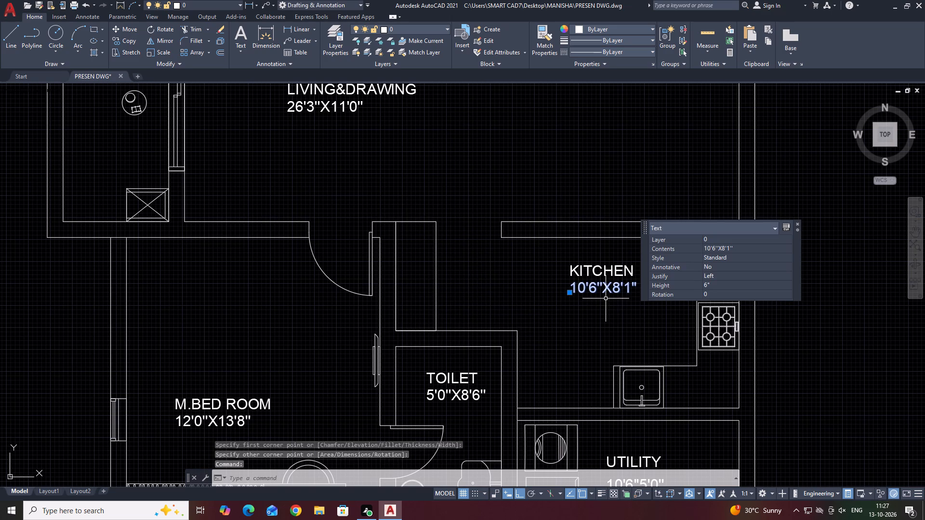
text(CO)
key(space)
drag(606, 299, 596, 300)
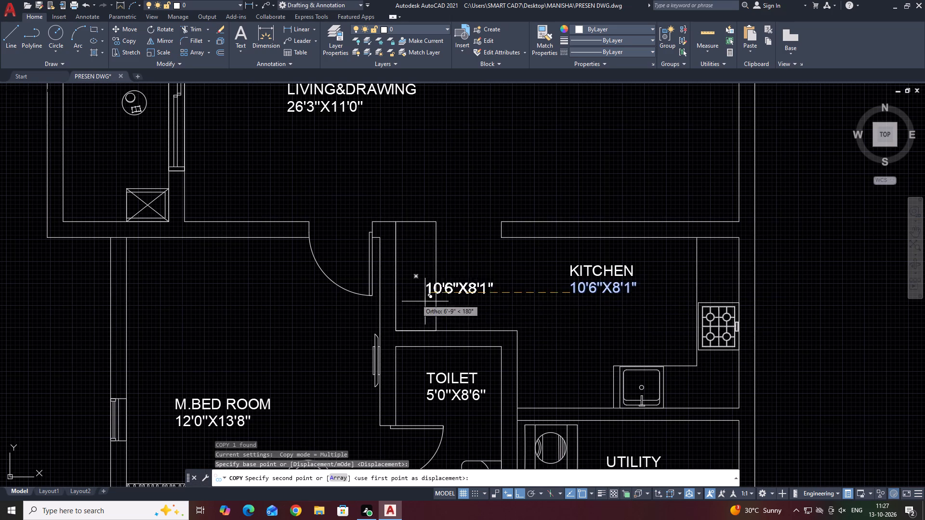
scroll(408, 297, up, 2)
click(389, 293)
key(Escape)
Set the copied text's rotation to 90.
click(414, 282)
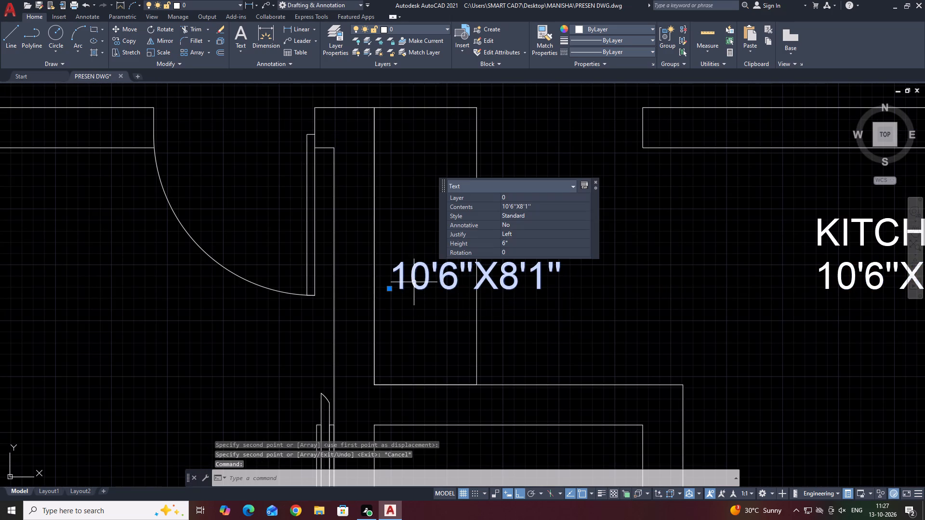
click(512, 251)
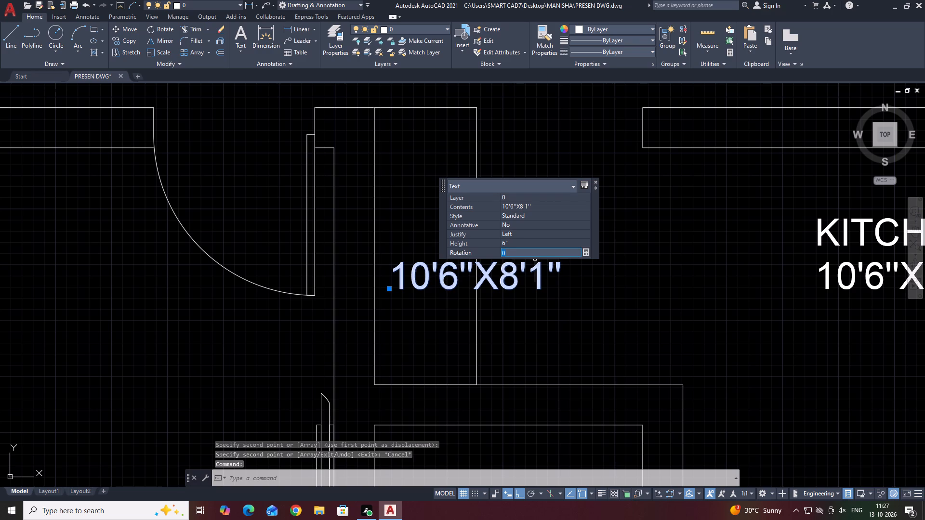
text(90)
key(Return)
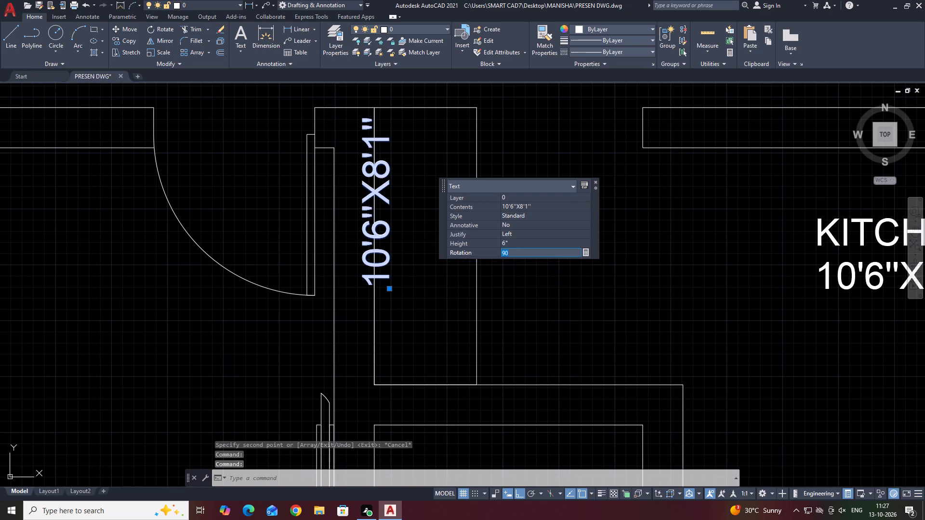
key(Escape)
key(Escape)
Move the rotated text about 1'-2" to the right so it sits inside the new rectangle.
click(386, 262)
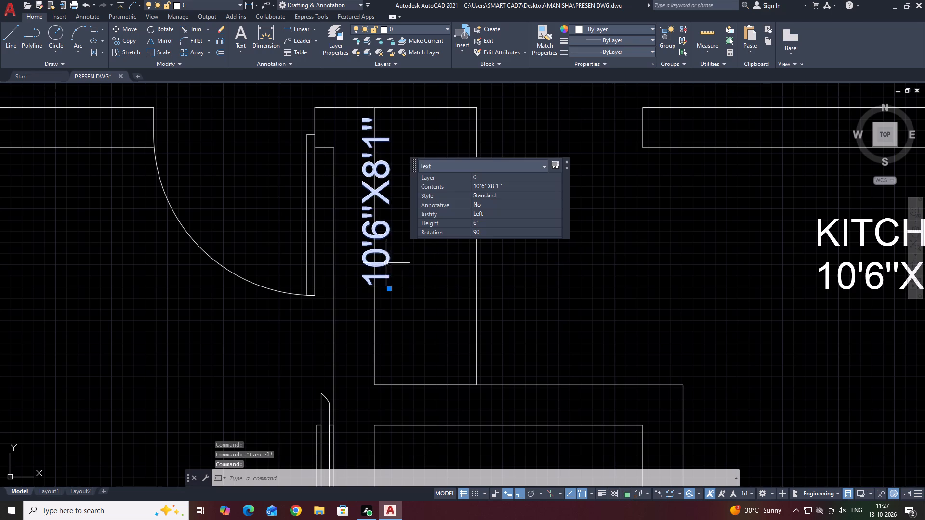
text(M)
key(space)
click(387, 288)
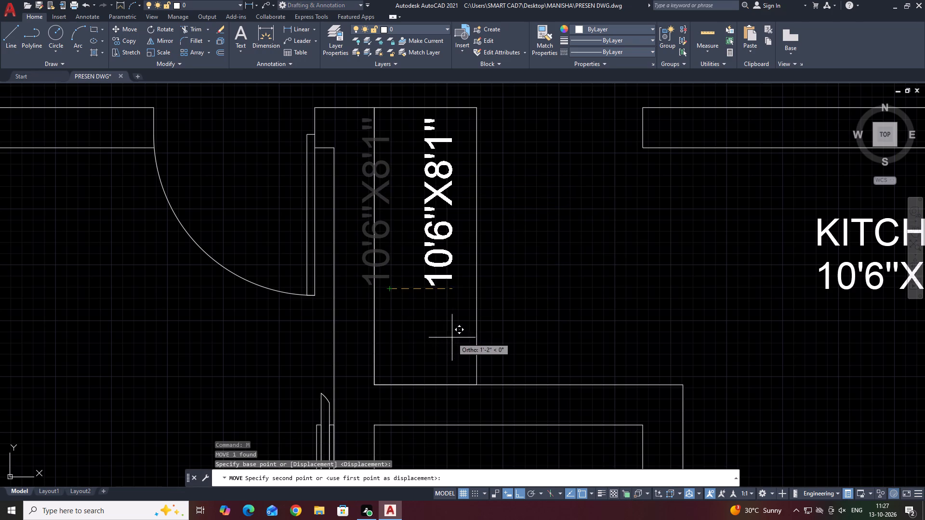
click(452, 338)
Change the rotated text in the rectangle to PUJA.
double_click(439, 277)
text(PO)
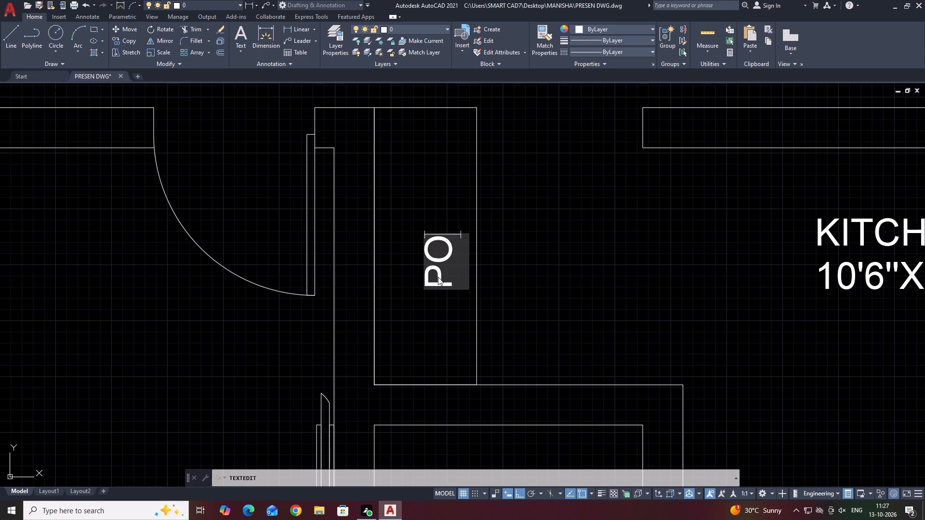
key(BackSpace)
text(UJA)
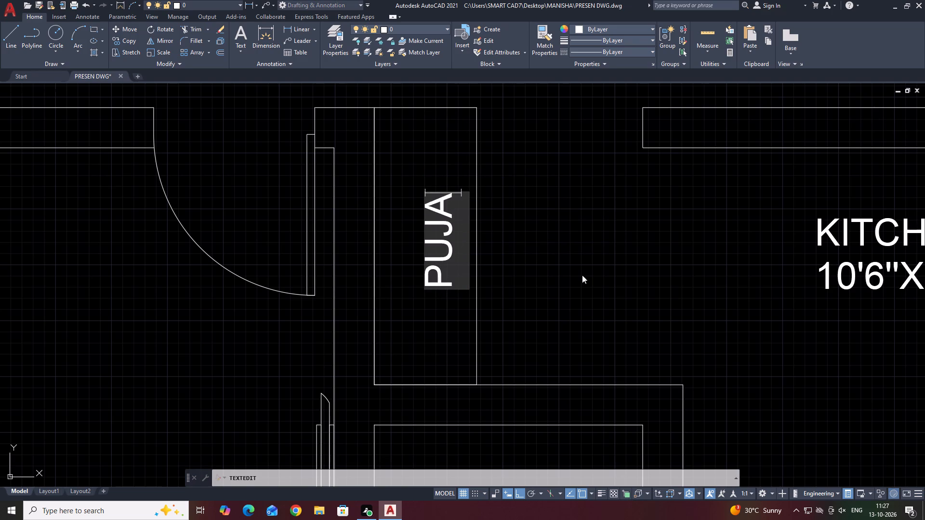
click(581, 275)
Move the PUJA label slightly left to centre it across the rectangle's width.
click(448, 283)
text(M)
key(space)
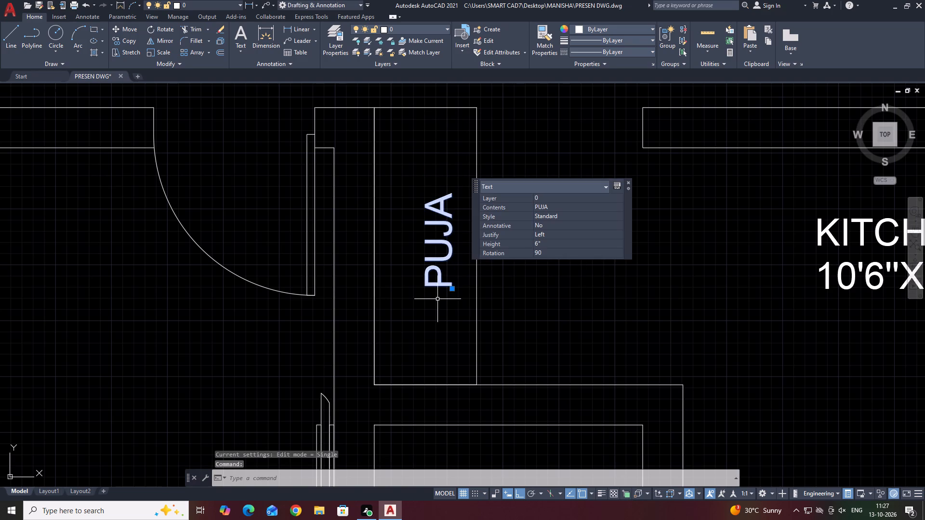
click(581, 289)
click(568, 292)
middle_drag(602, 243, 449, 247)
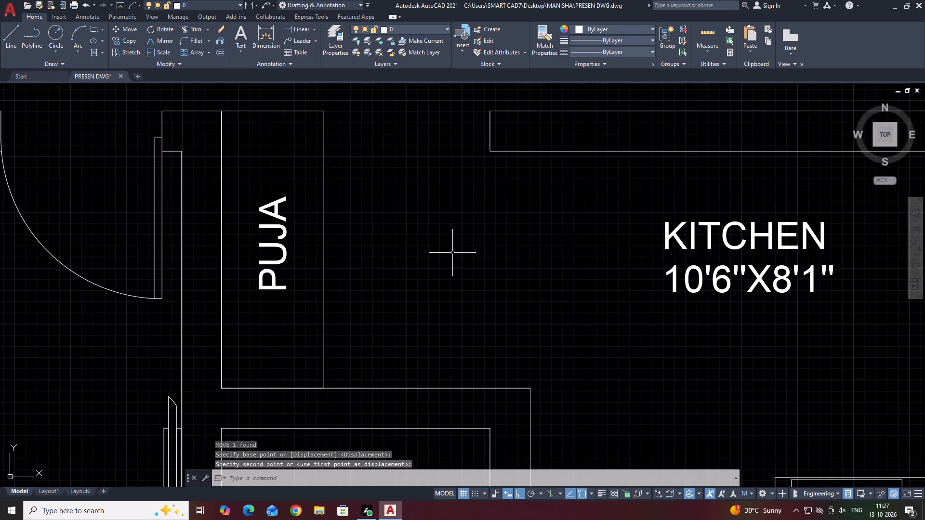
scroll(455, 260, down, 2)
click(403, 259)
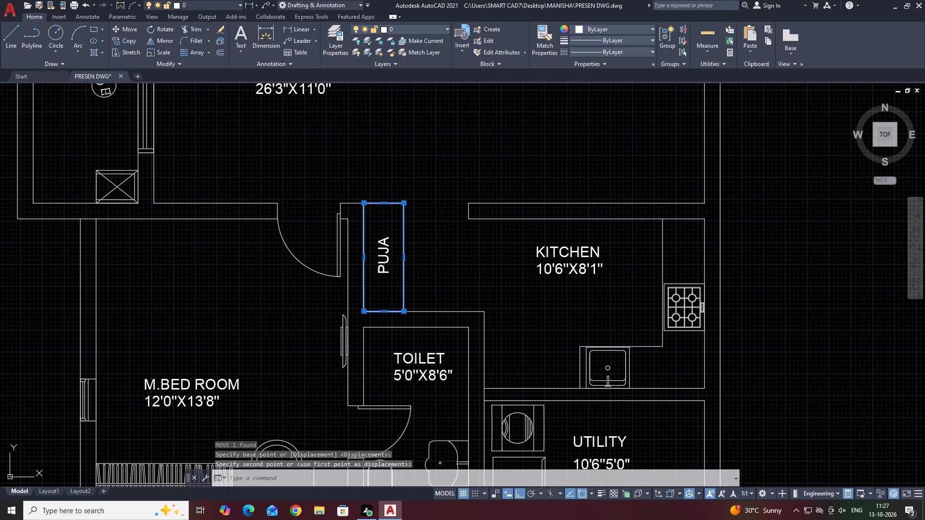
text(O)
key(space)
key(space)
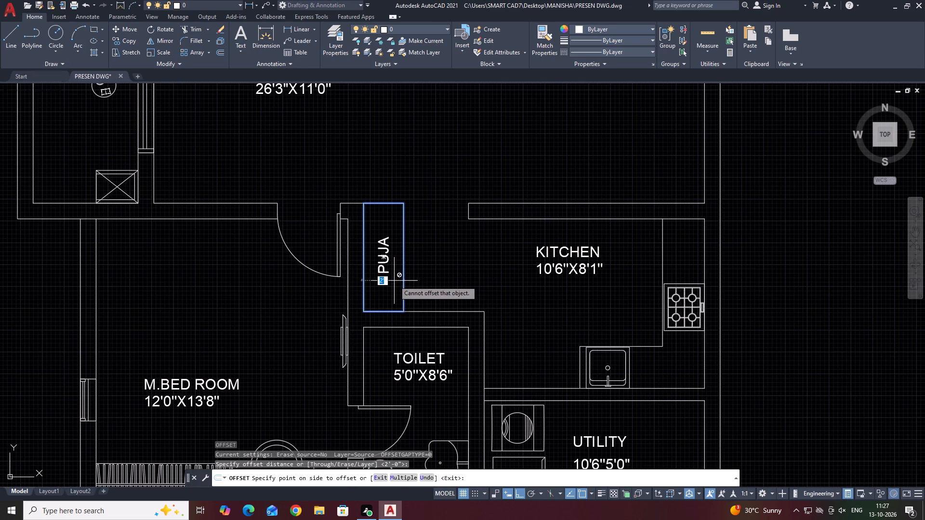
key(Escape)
Offset the PUJA rectangle inward by 0.5.
click(404, 273)
text(O)
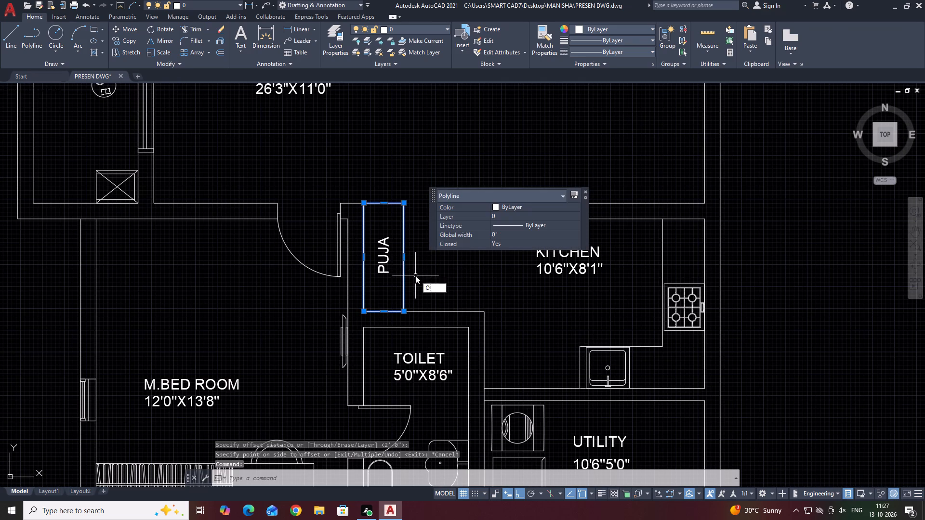
key(space)
key(0)
key(period)
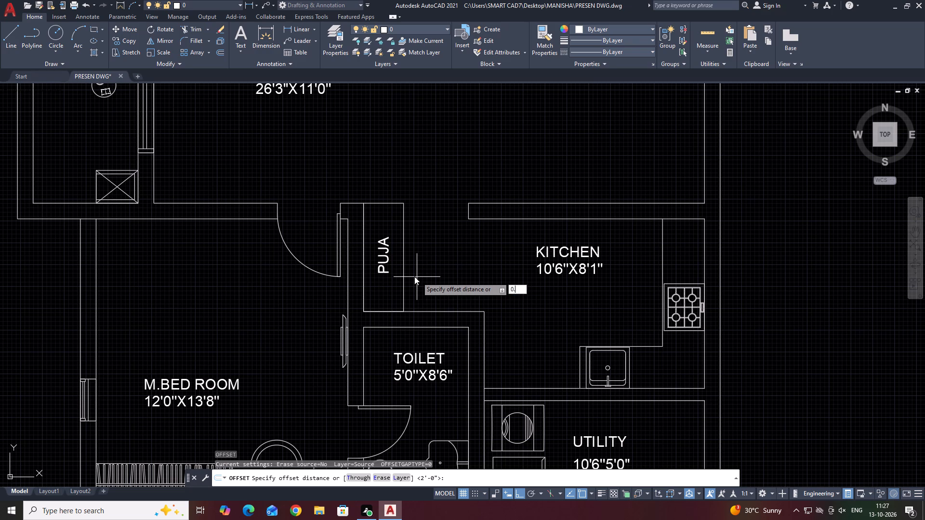
key(2)
key(BackSpace)
text(5)
key(space)
scroll(373, 283, up, 2)
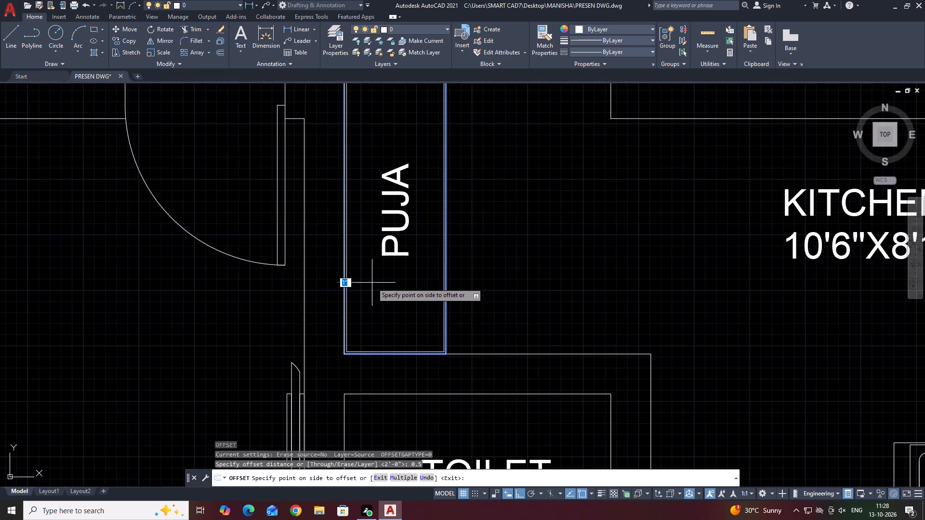
click(366, 277)
key(Escape)
Draw a roughly square rectangle about 1'-10" wide in the kitchen's lower-left corner, between the toilet wall and the sink counter.
scroll(402, 313, down, 3)
middle_drag(564, 314, 472, 276)
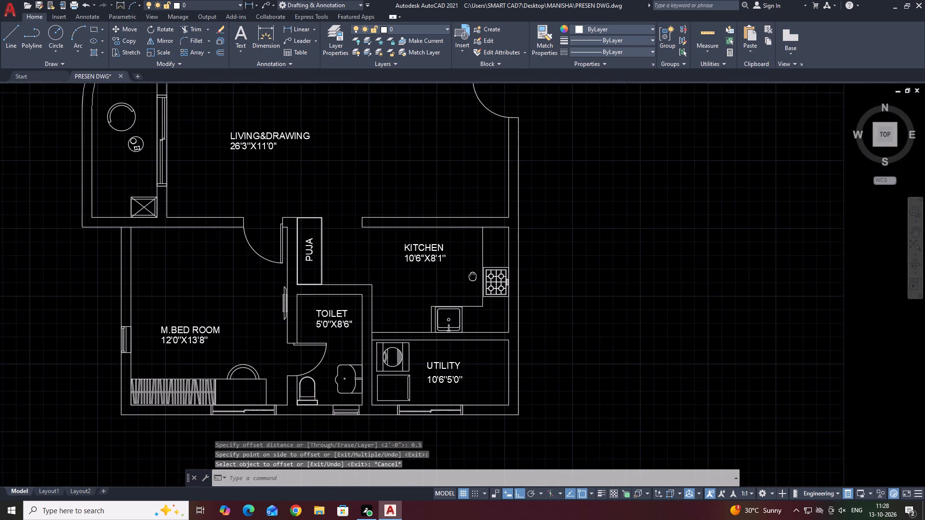
middle_drag(472, 276, 466, 277)
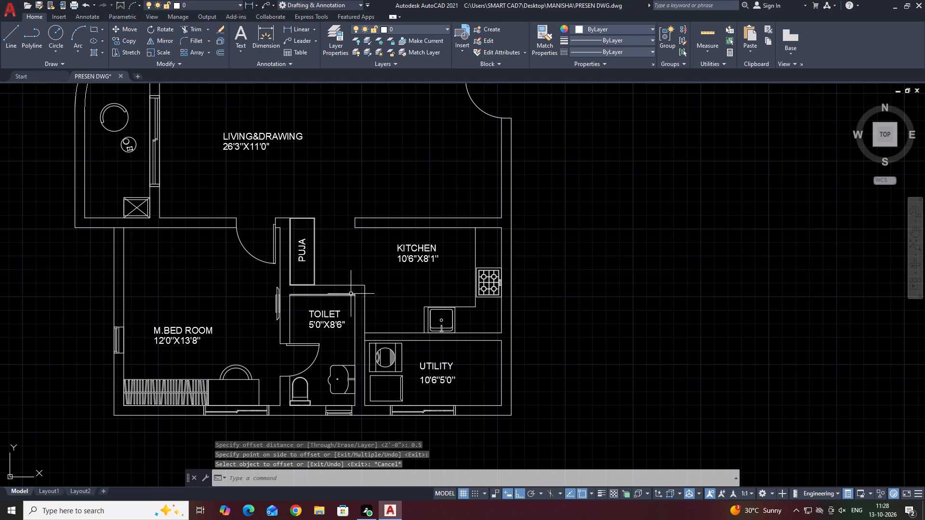
scroll(351, 294, up, 2)
middle_drag(445, 290, 413, 282)
middle_drag(359, 262, 366, 244)
middle_drag(390, 310, 400, 285)
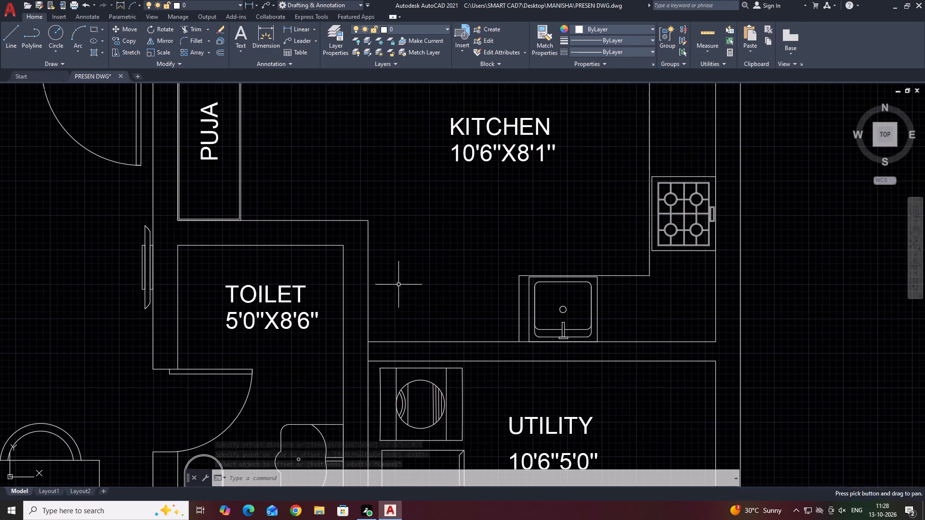
key(r)
key(e)
text(C)
key(space)
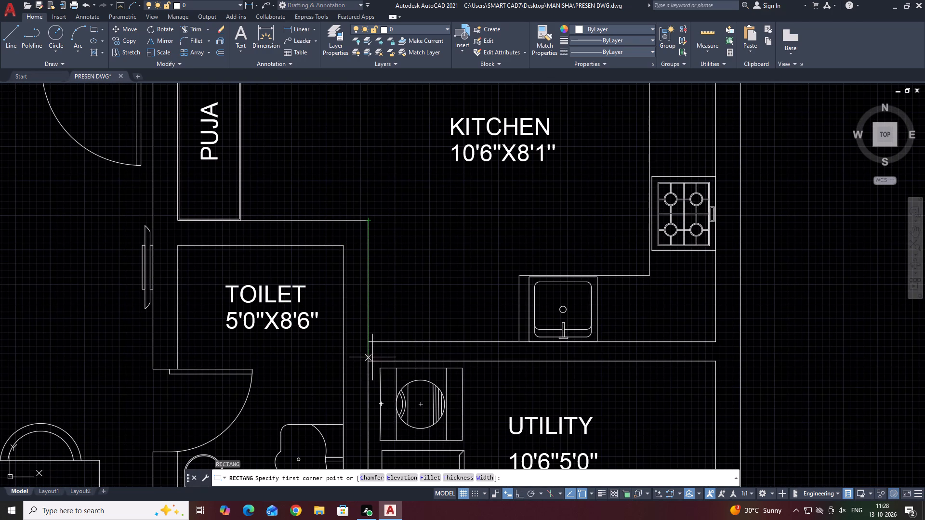
click(370, 341)
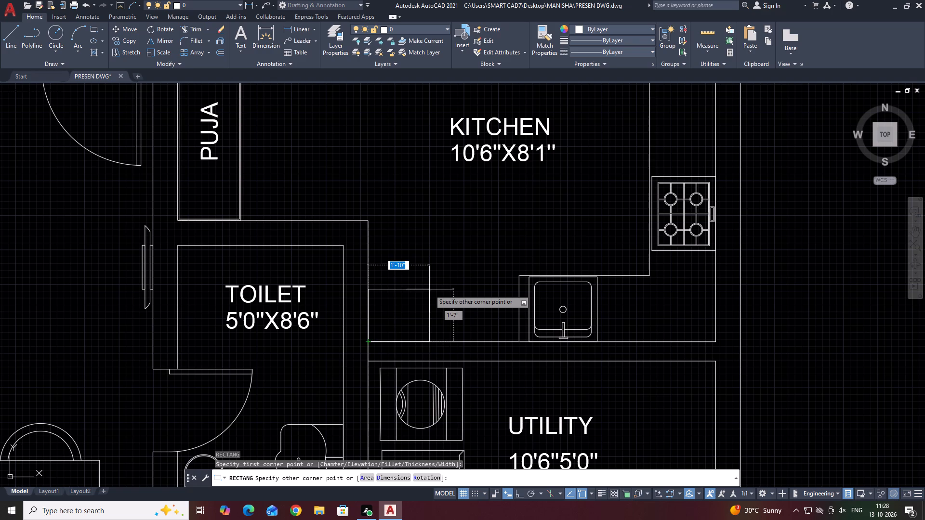
click(433, 278)
Draw a narrow strip of connected lines, about 2" wide and 1'-8" long, along the square's right edge from its top corner.
scroll(436, 288, up, 1)
middle_drag(439, 285, 423, 261)
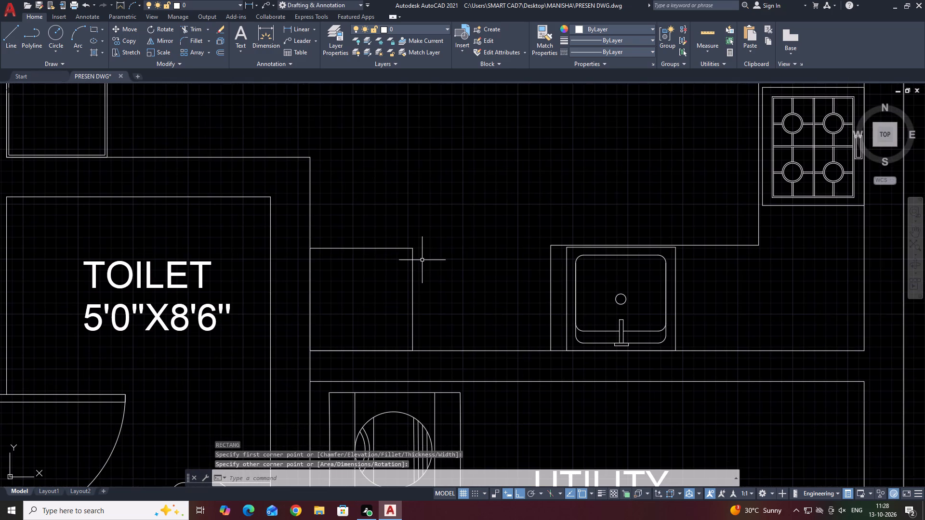
text(L)
key(space)
click(411, 248)
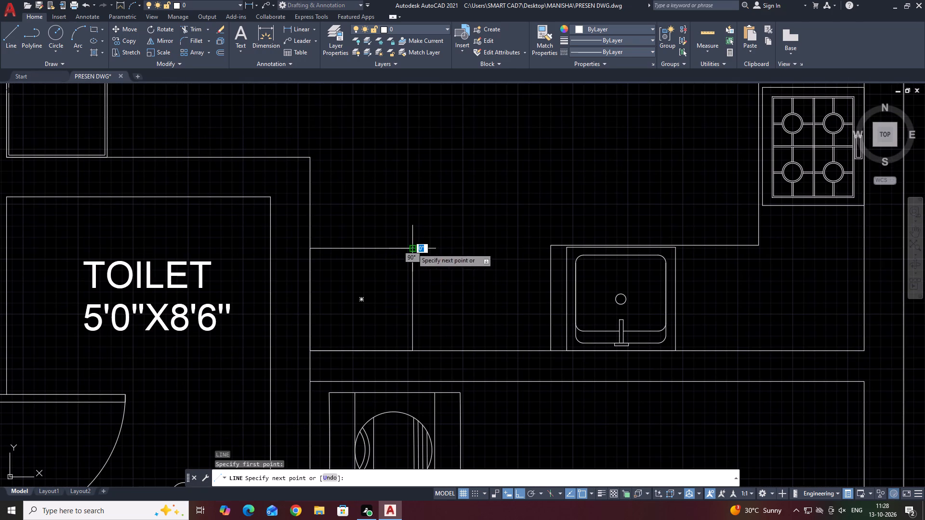
scroll(440, 245, up, 1)
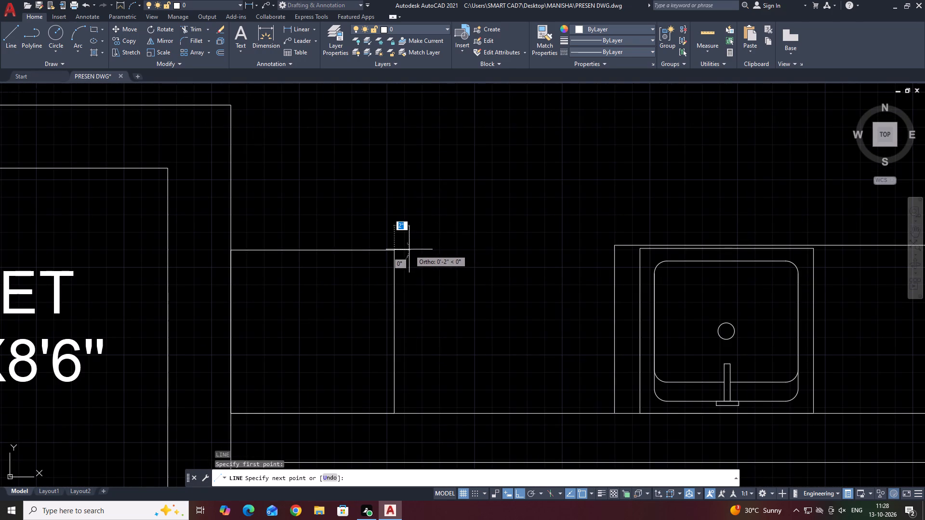
click(409, 249)
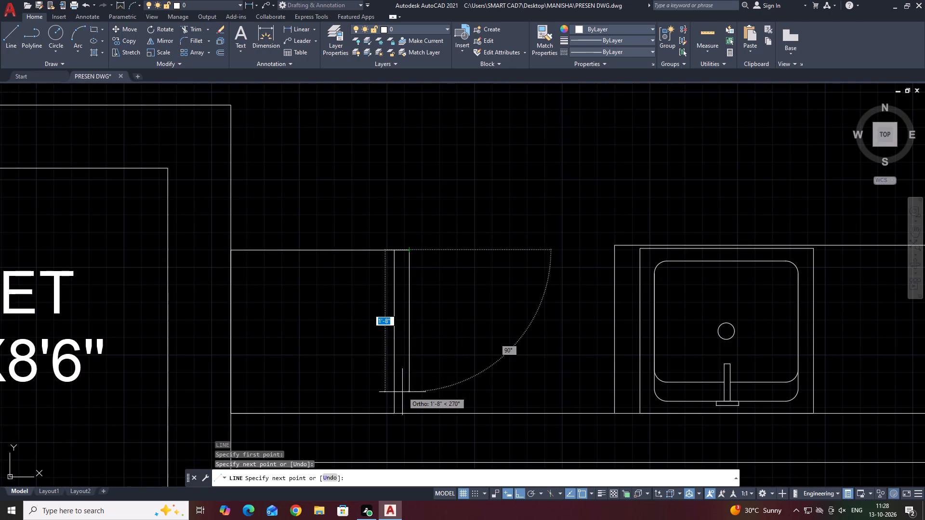
scroll(402, 392, up, 2)
click(417, 390)
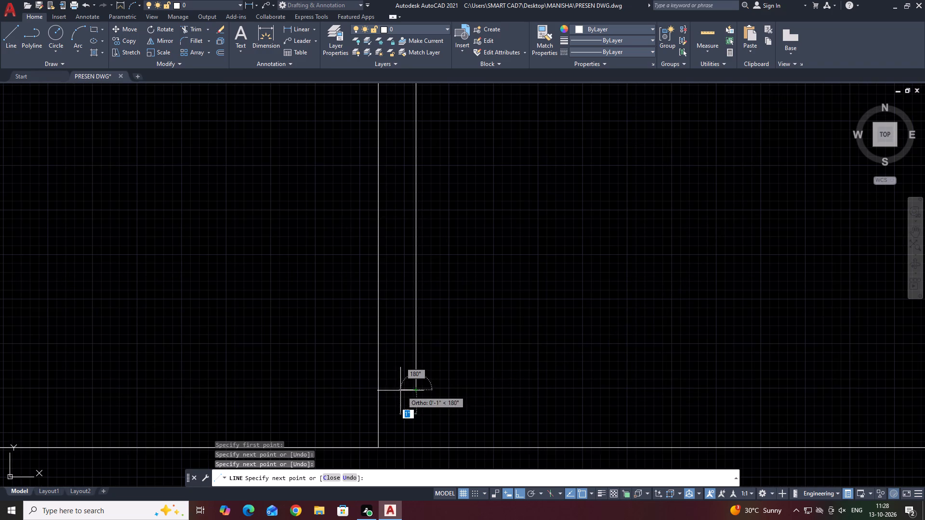
click(379, 389)
key(space)
Move the square and its attached right-hand strip slightly up, clear of the kitchen's bottom wall line.
scroll(410, 344, down, 4)
scroll(407, 312, up, 2)
click(444, 266)
click(361, 423)
middle_drag(496, 367, 474, 295)
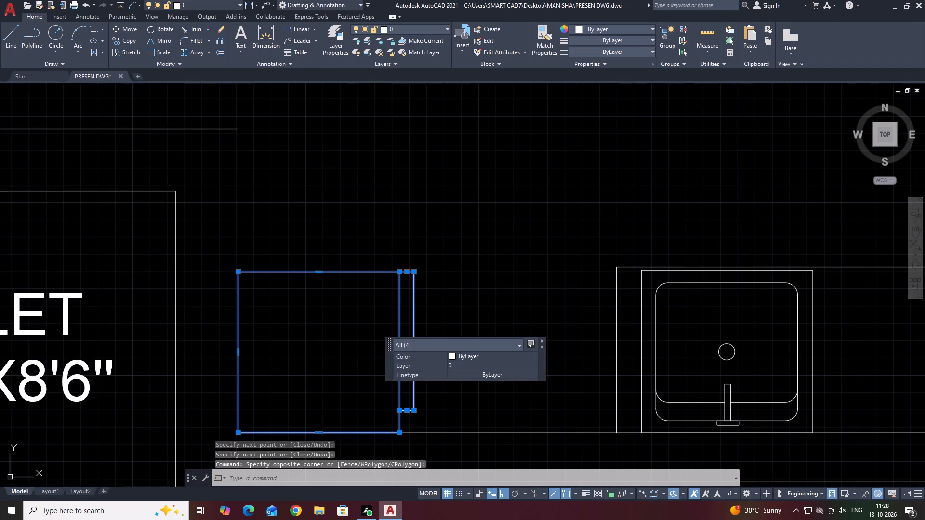
middle_drag(474, 295, 477, 252)
scroll(474, 258, down, 2)
middle_drag(477, 266, 465, 197)
key(m)
key(space)
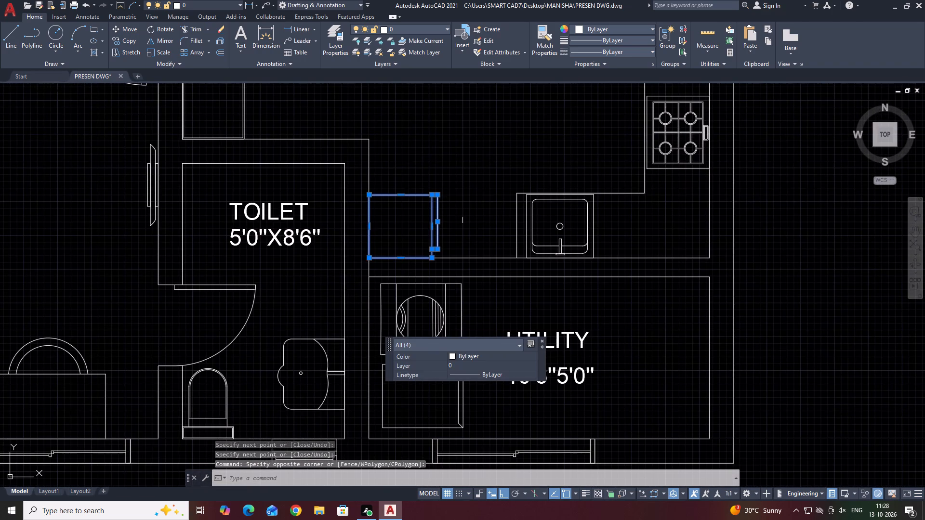
scroll(450, 222, up, 2)
click(461, 234)
click(459, 219)
middle_drag(364, 270, 379, 278)
Draw a narrow strip of connected lines filling the gap below the square, from near its lower-right corner to the toilet wall.
key(l)
key(space)
scroll(395, 313, up, 2)
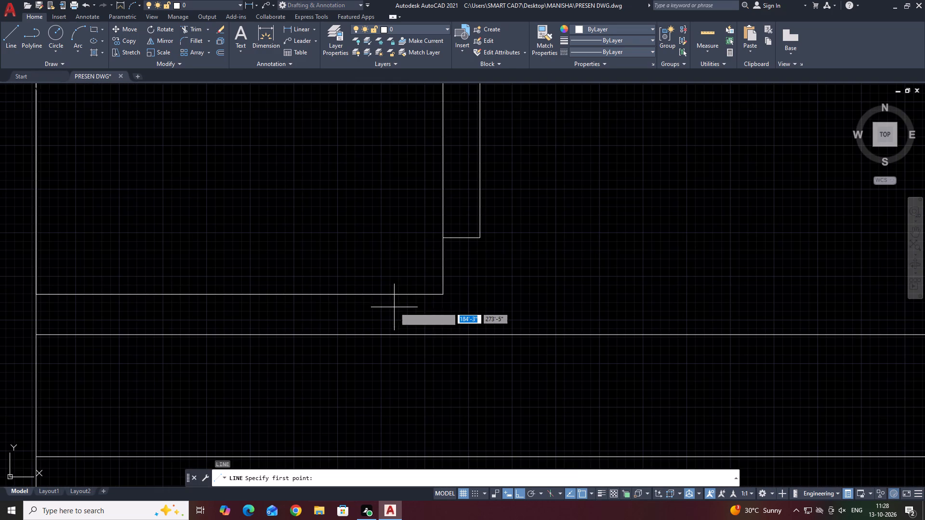
click(398, 295)
click(398, 335)
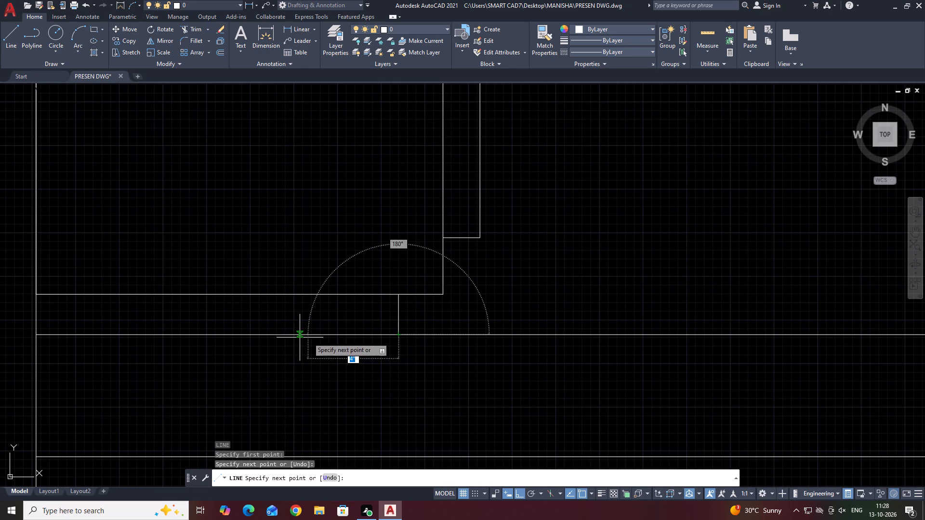
click(36, 334)
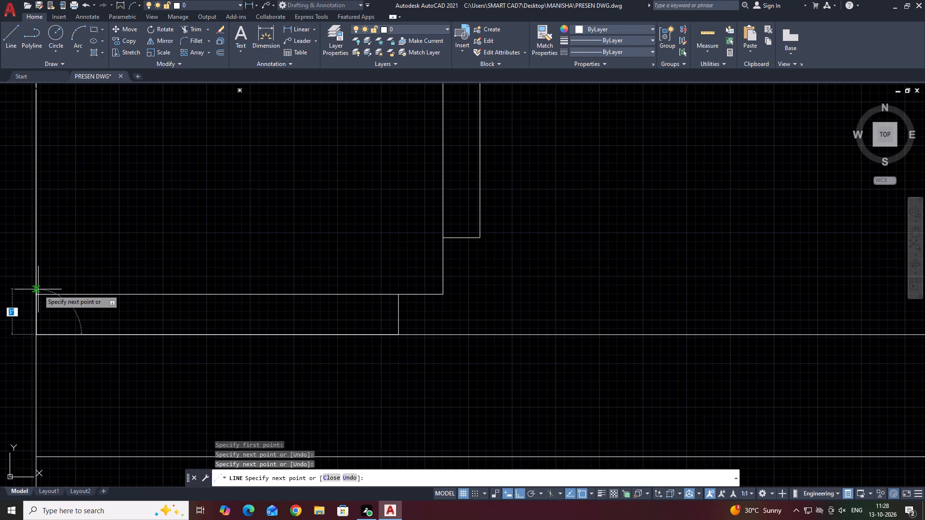
click(36, 295)
key(Escape)
scroll(362, 291, down, 5)
middle_drag(448, 234, 448, 234)
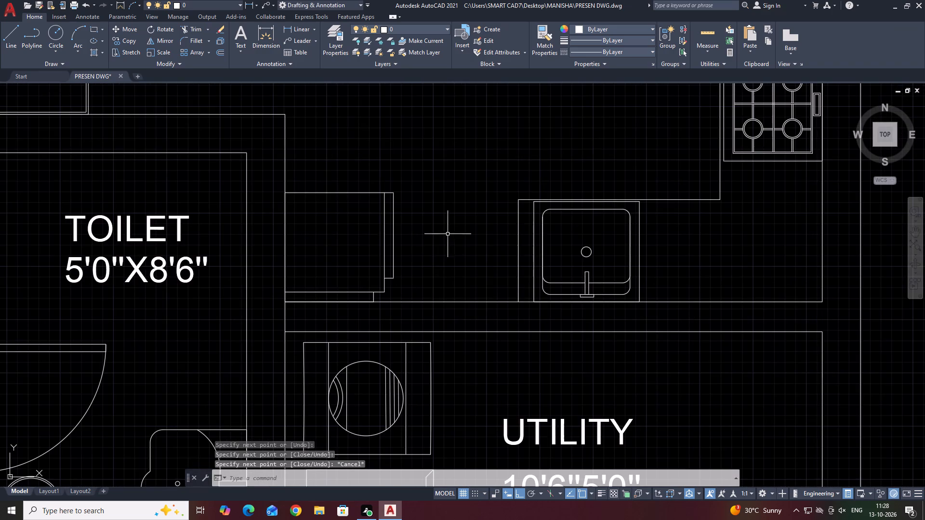
Draw a rectangle about 1'-11" by 1'-5" from the toilet wall's outer corner down to the square's top-right corner.
middle_drag(448, 234, 519, 362)
key(r)
key(e)
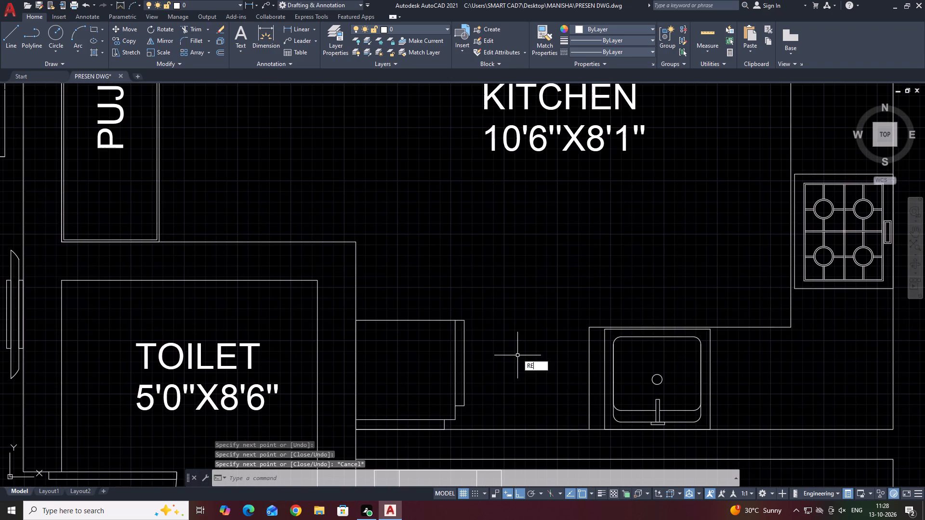
key(c)
key(space)
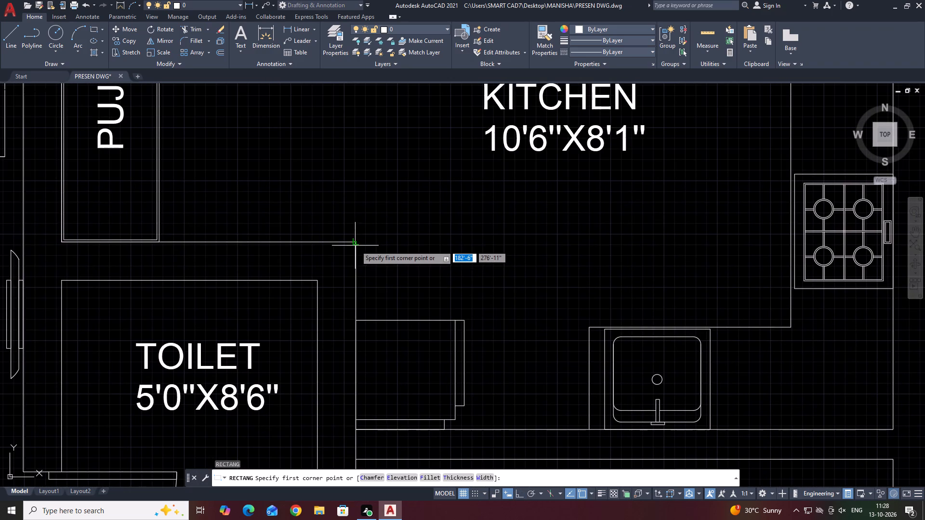
click(357, 241)
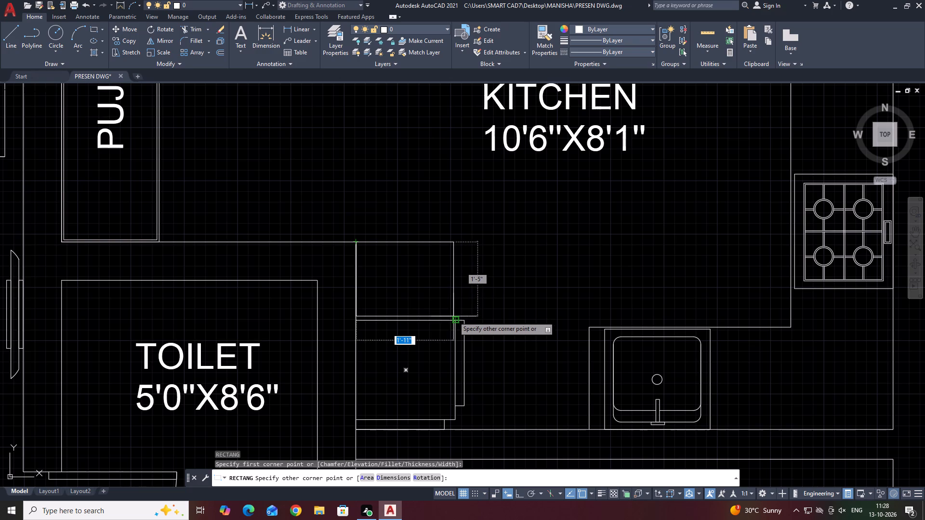
click(455, 319)
middle_drag(462, 279, 451, 194)
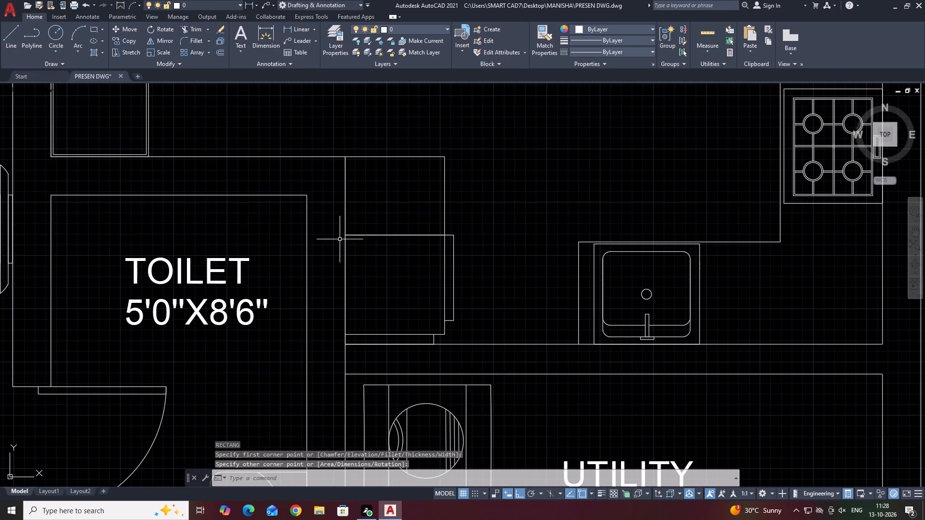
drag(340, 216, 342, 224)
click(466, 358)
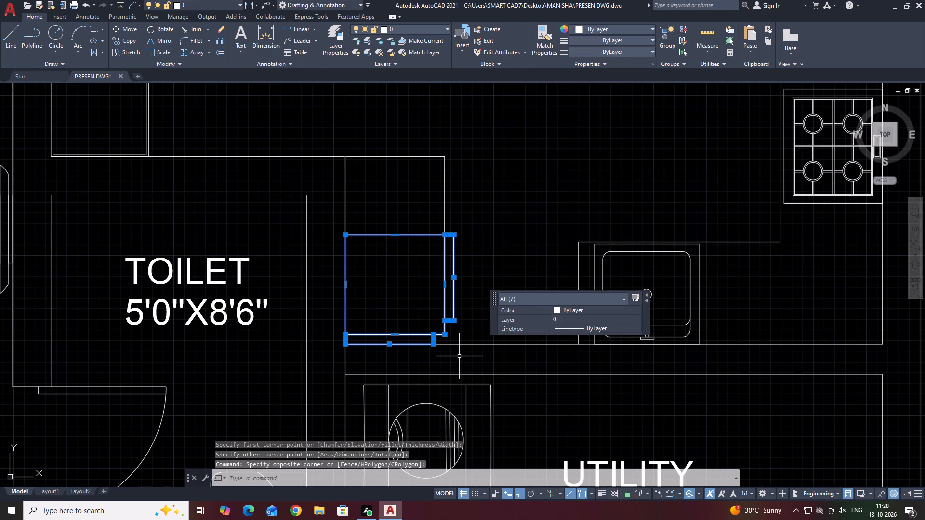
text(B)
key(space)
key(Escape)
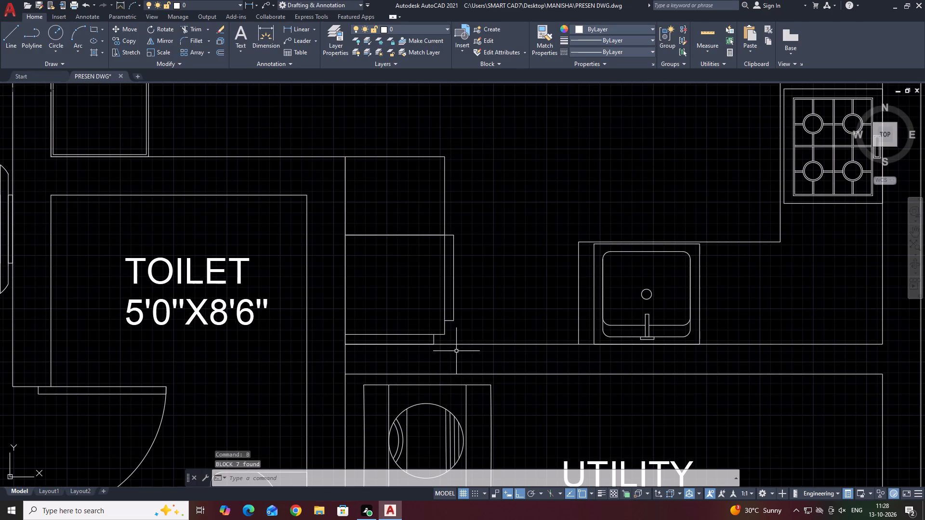
Scale down the lower square with both its strips about its lower-left corner at the kitchen wall.
click(333, 223)
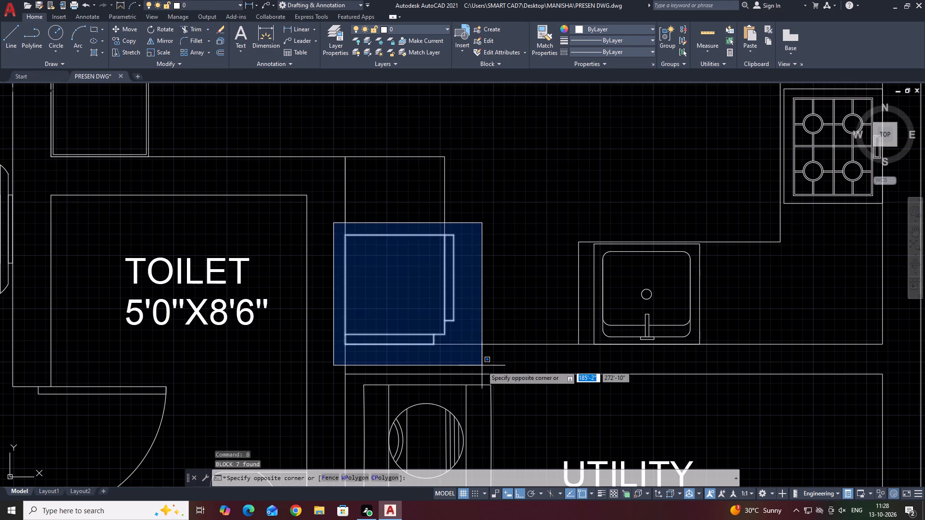
click(482, 364)
text(SC)
key(space)
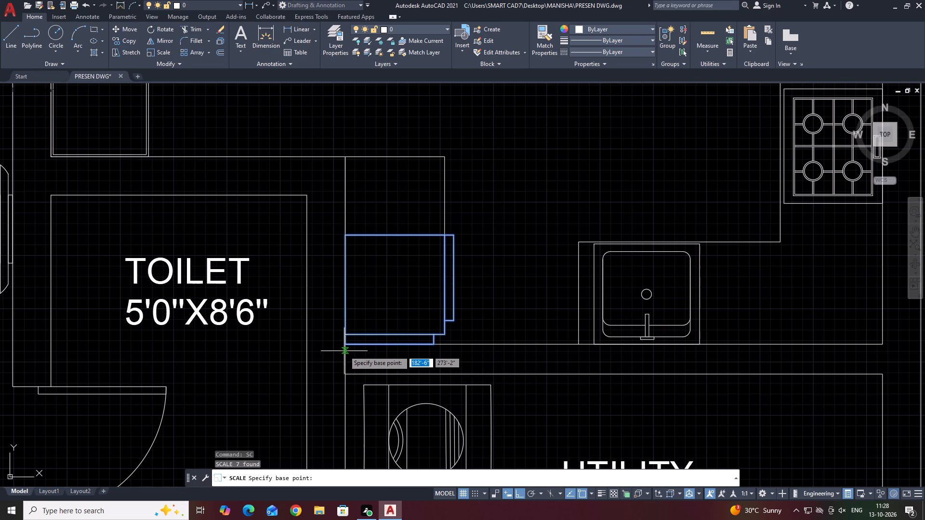
click(346, 346)
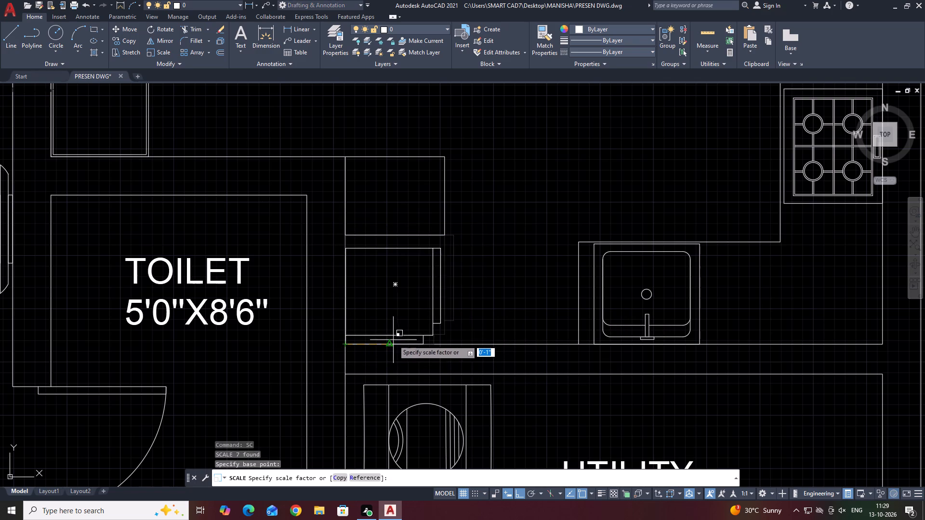
click(393, 340)
Stretch the upper rectangle's right edge inward by about 2" to line up with the scaled appliance below.
click(423, 235)
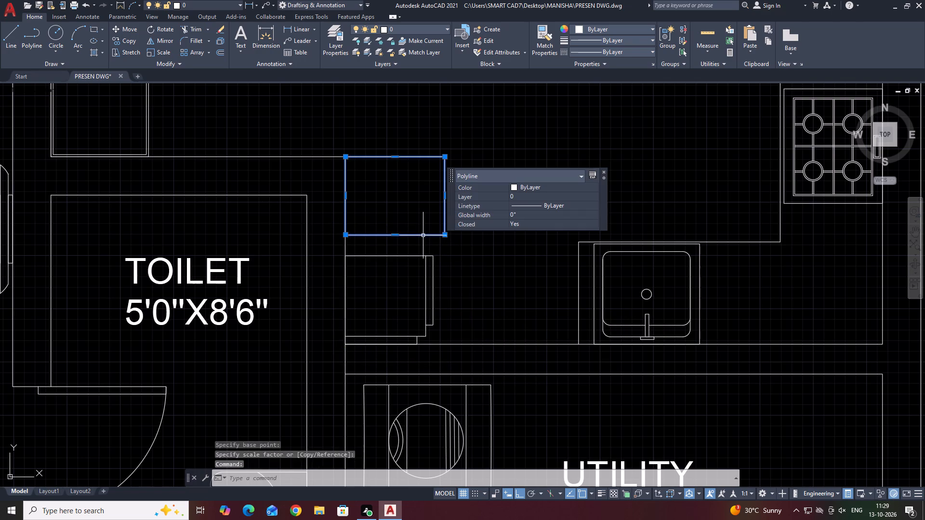
middle_drag(469, 248, 410, 317)
click(385, 265)
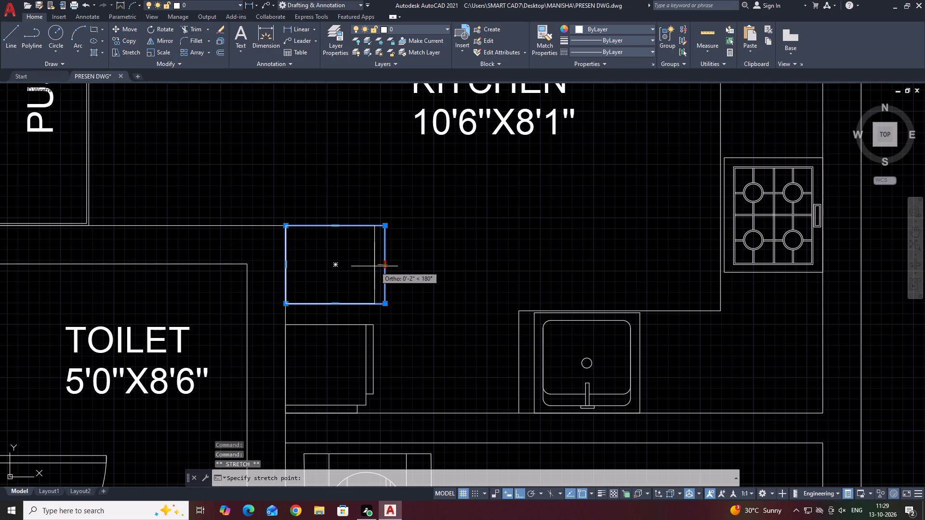
click(373, 266)
Move the upper rectangle down, leaving a small gap above the lower appliance.
middle_drag(378, 297, 396, 296)
text(M)
key(space)
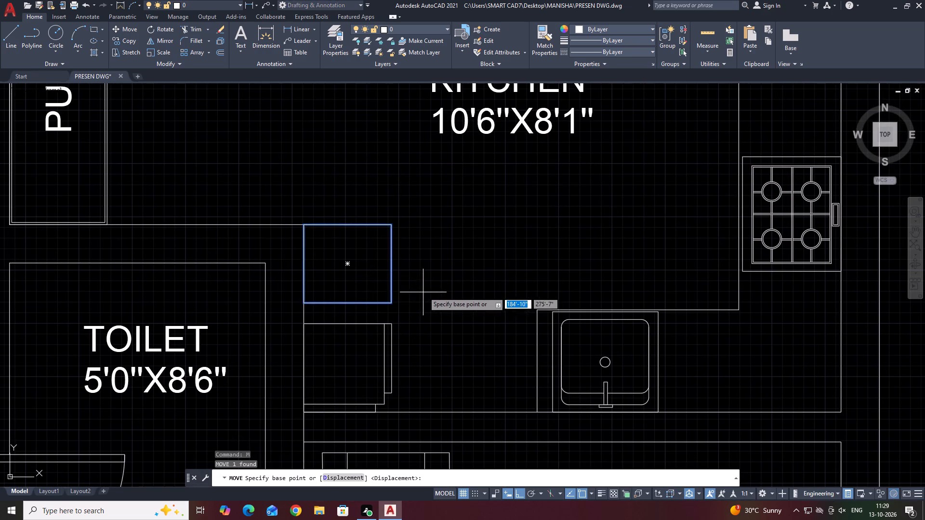
click(423, 291)
click(421, 305)
middle_drag(351, 300, 377, 299)
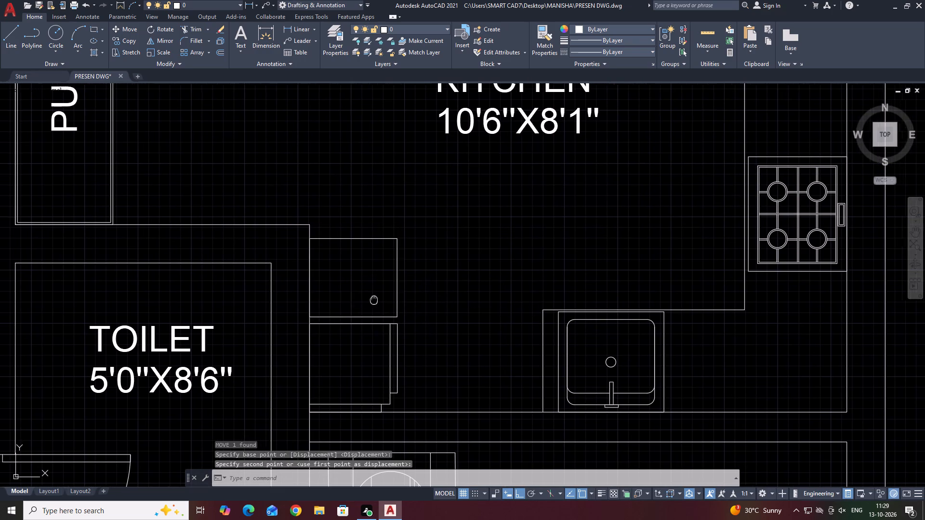
middle_drag(377, 299, 395, 292)
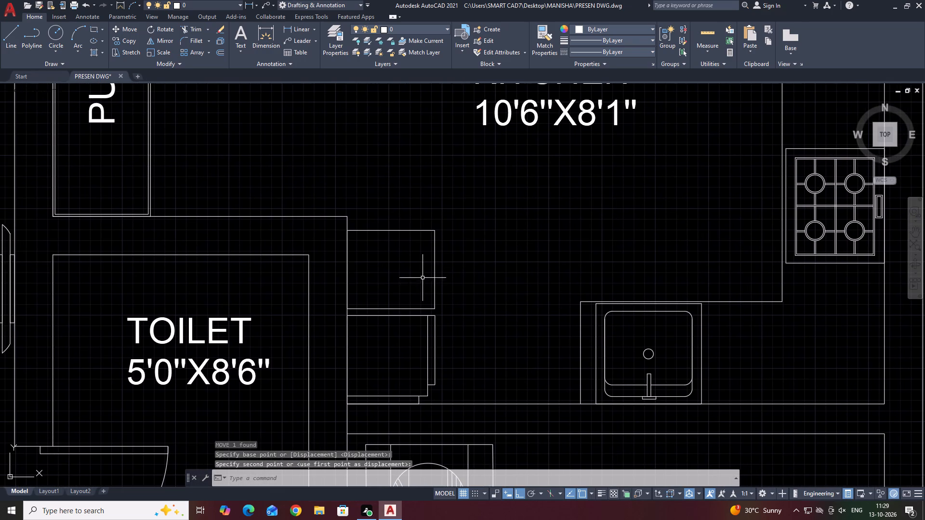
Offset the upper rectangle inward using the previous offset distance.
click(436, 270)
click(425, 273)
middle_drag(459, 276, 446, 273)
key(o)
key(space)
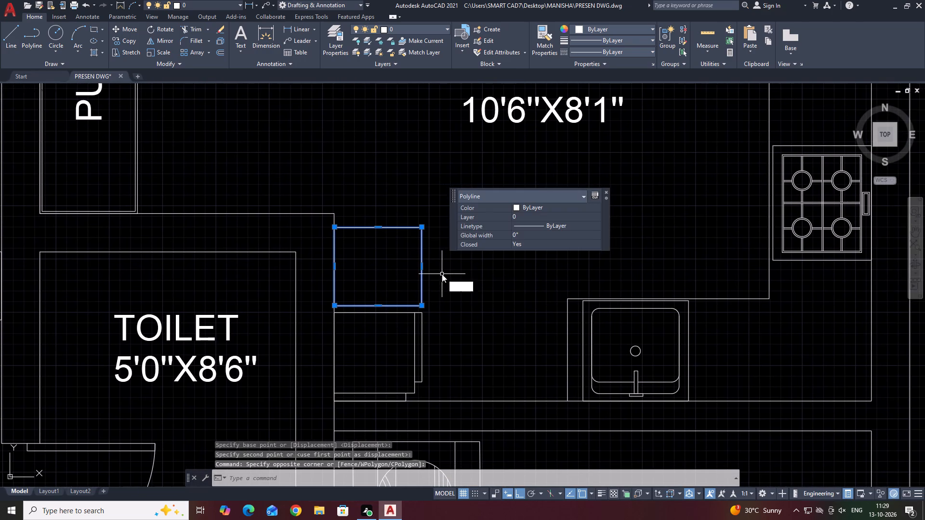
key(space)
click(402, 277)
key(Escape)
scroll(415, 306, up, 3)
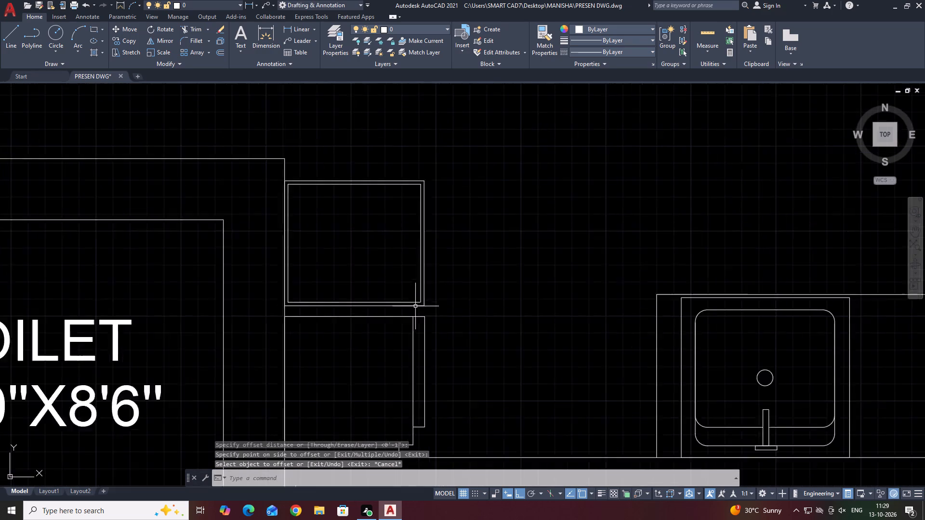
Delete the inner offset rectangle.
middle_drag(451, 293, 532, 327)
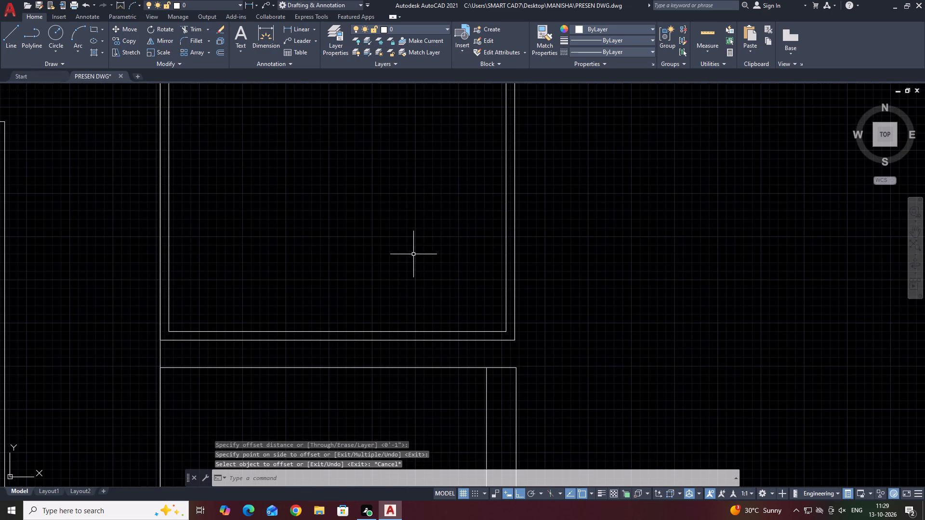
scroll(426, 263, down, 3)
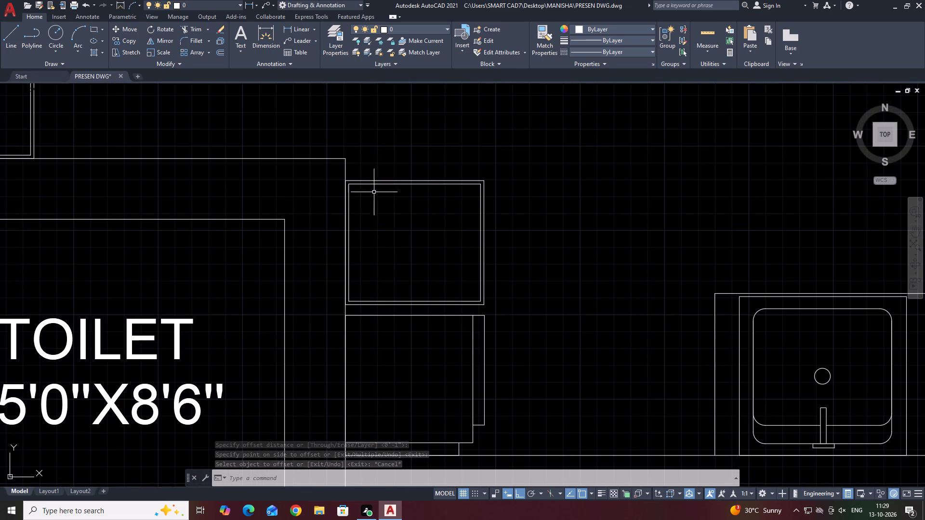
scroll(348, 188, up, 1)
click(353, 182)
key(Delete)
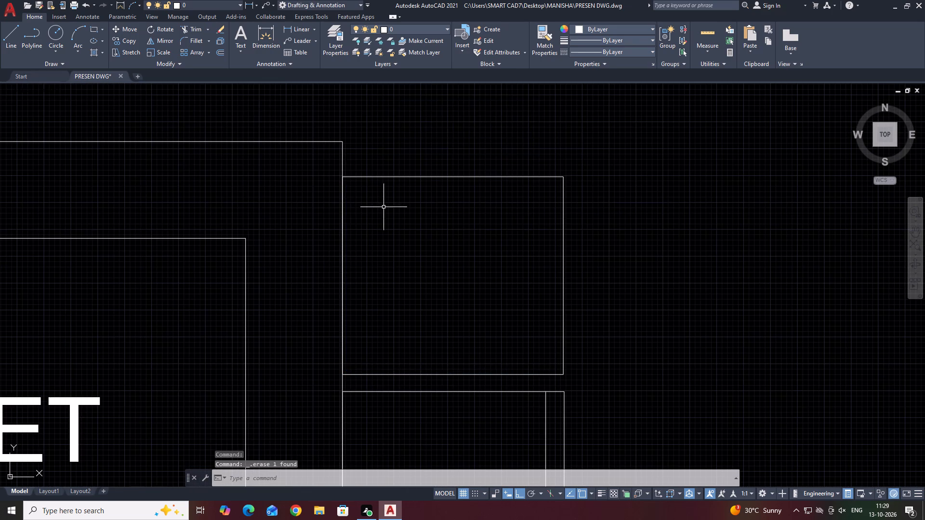
Draw a narrow strip of lines about 1'-8" long along the upper rectangle's left edge, extending slightly above its top.
middle_drag(396, 224, 436, 247)
key(l)
key(space)
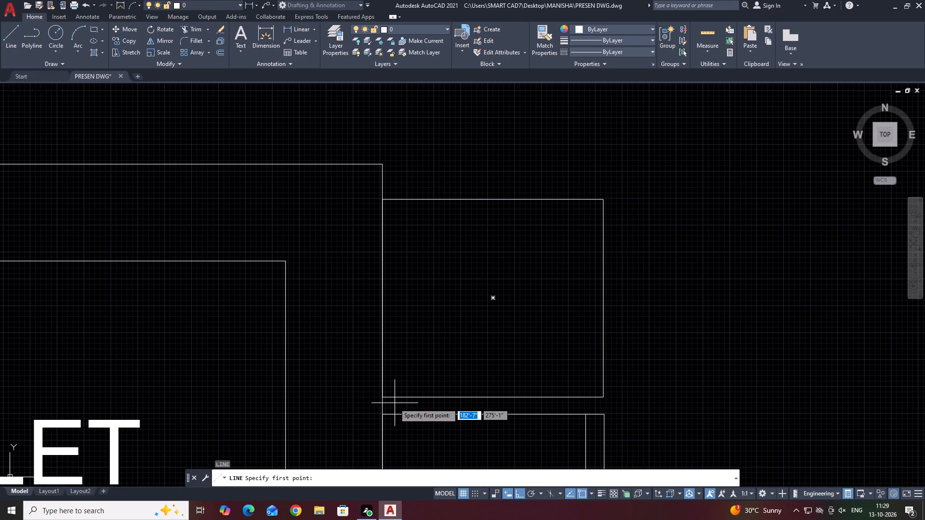
click(393, 399)
click(391, 183)
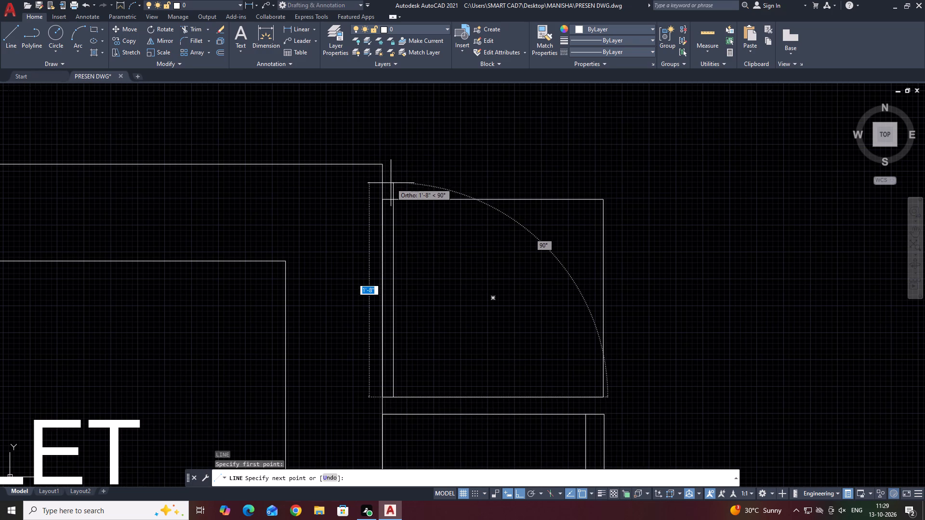
scroll(387, 185, up, 2)
click(373, 181)
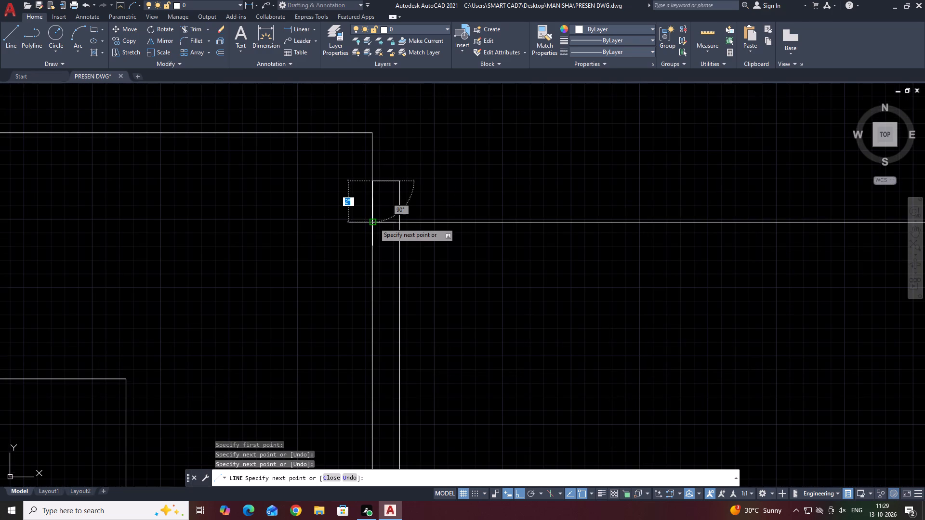
click(374, 222)
key(Escape)
Convert both appliance outlines beside the toilet wall, including their strips, into one block named BYY.
scroll(424, 201, down, 5)
middle_drag(640, 265, 564, 189)
click(324, 114)
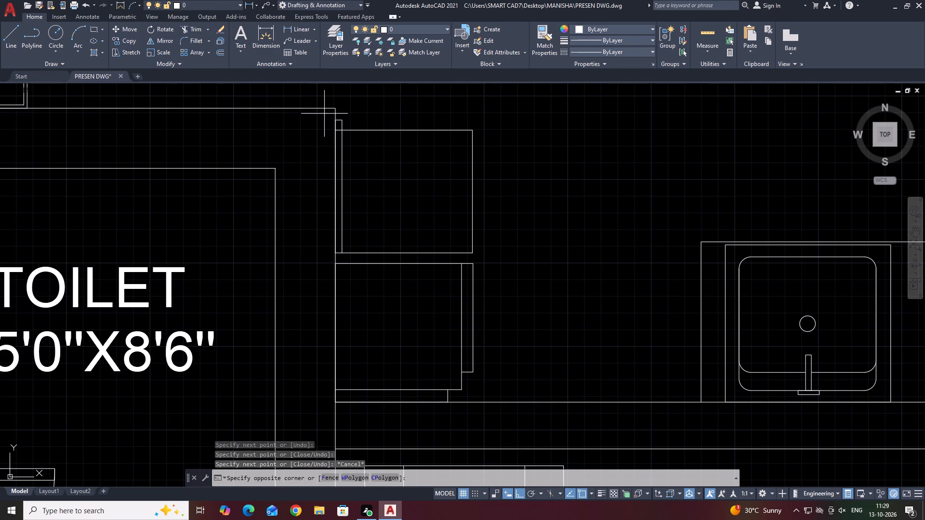
click(495, 415)
middle_drag(472, 318, 448, 371)
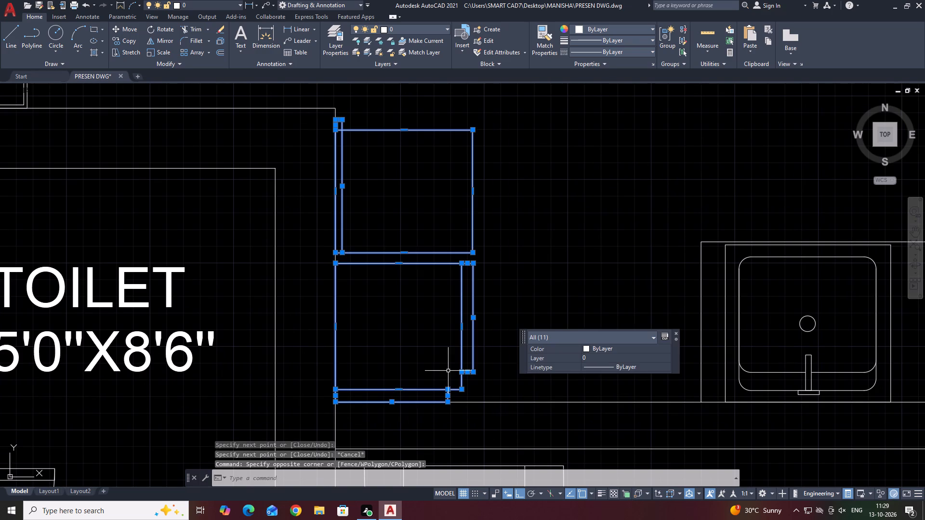
middle_drag(448, 371, 421, 246)
scroll(438, 264, down, 1)
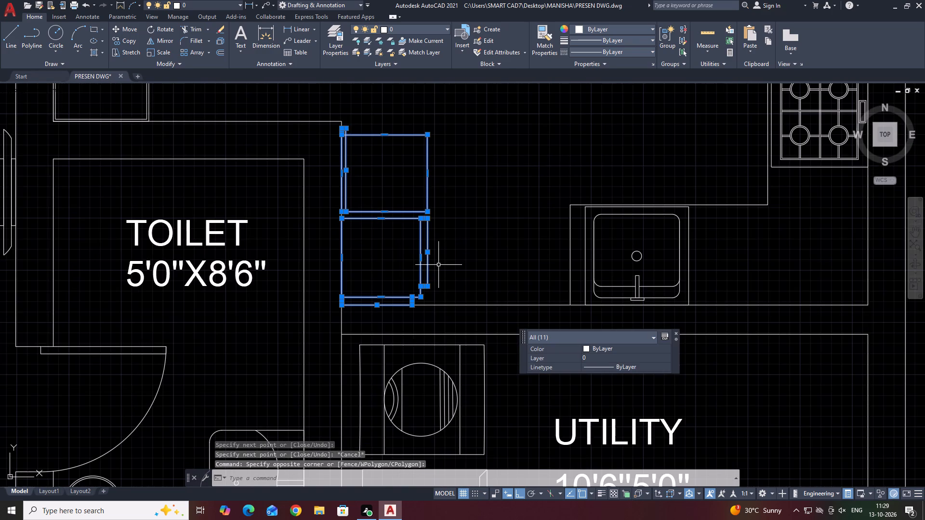
text(B)
key(space)
text(BYY)
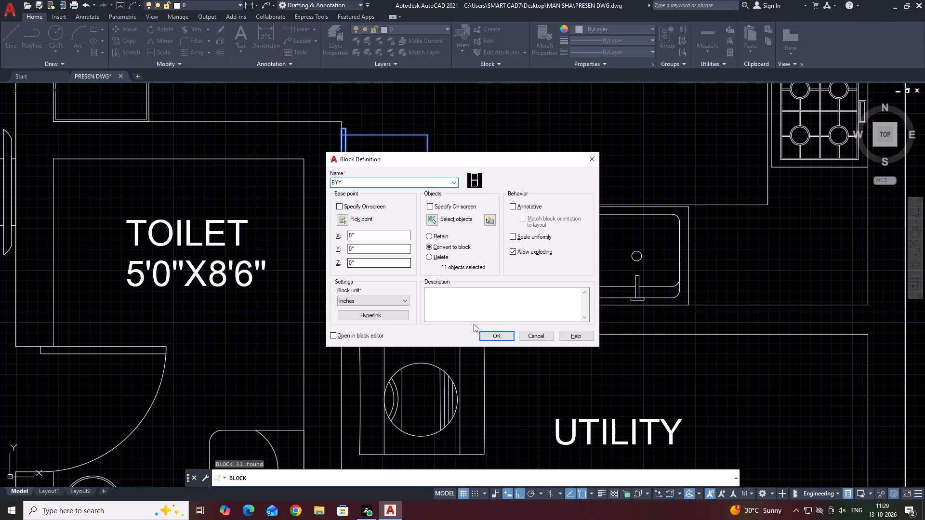
click(489, 336)
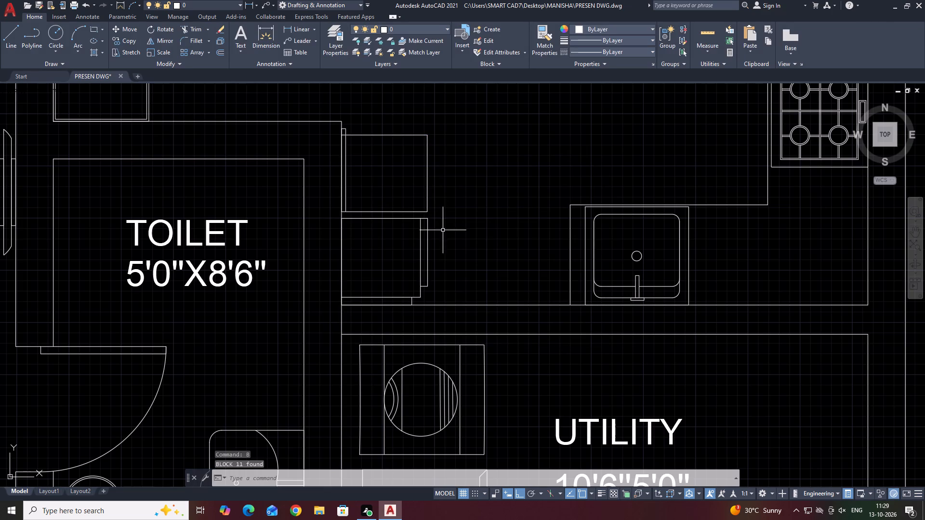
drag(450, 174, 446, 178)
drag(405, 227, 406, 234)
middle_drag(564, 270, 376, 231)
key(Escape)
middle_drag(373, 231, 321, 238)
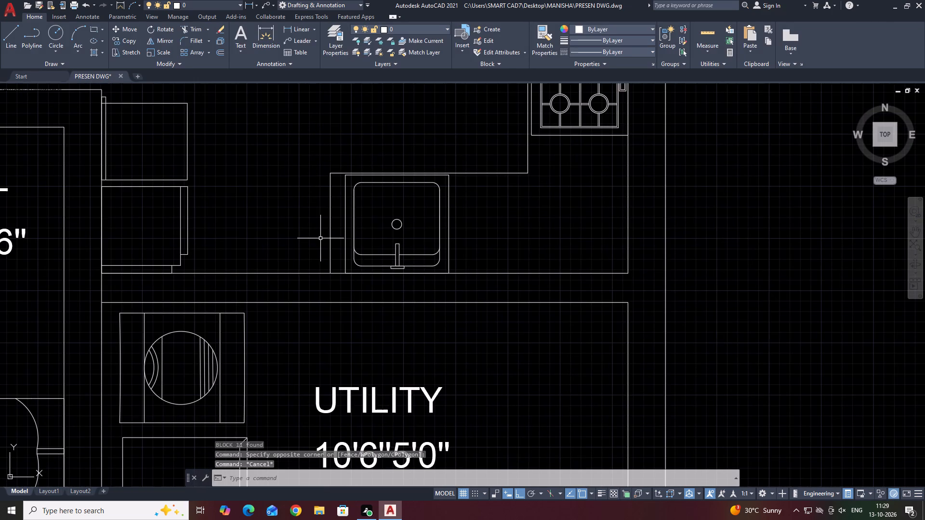
Save the drawing under its existing name PRESEN DWG in the MANISHA folder, replacing the earlier file.
scroll(330, 291, down, 4)
middle_drag(280, 256, 295, 266)
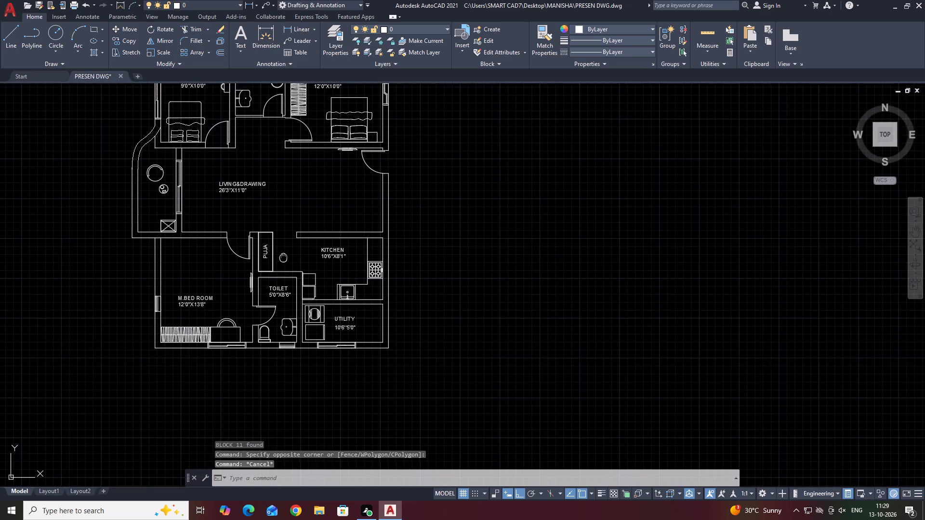
middle_drag(295, 266, 349, 286)
click(6, 10)
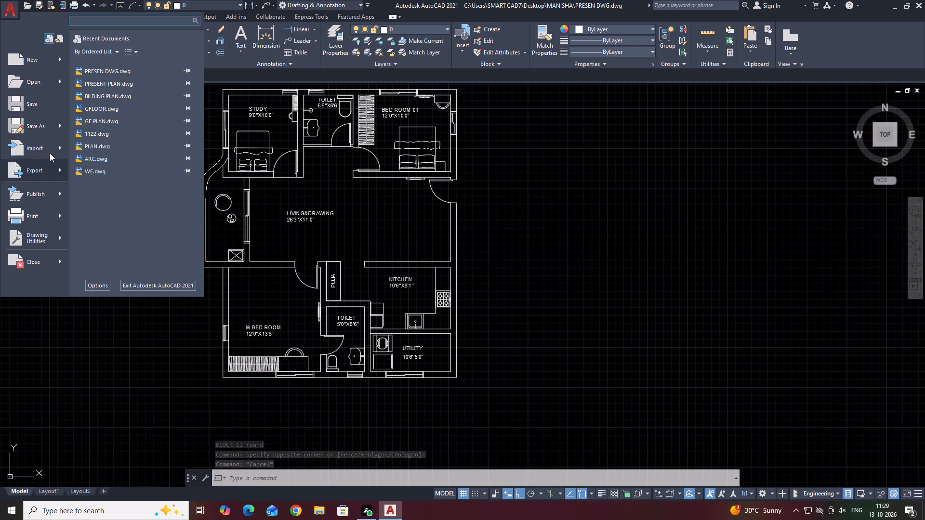
click(43, 125)
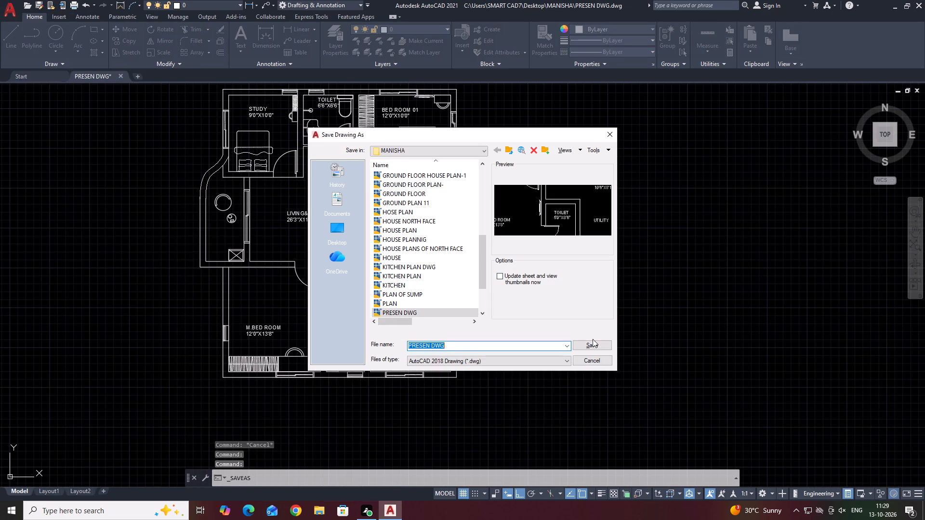
click(586, 344)
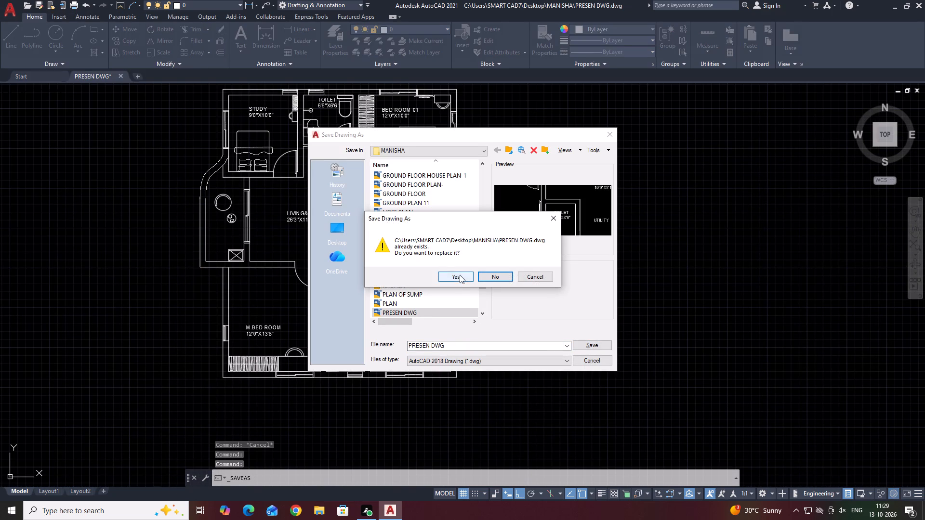
click(459, 276)
Draw a rectangle about 8' long for a sofa in the LIVING&DRAWING room, above the kitchen's upper wall.
middle_drag(546, 225, 471, 348)
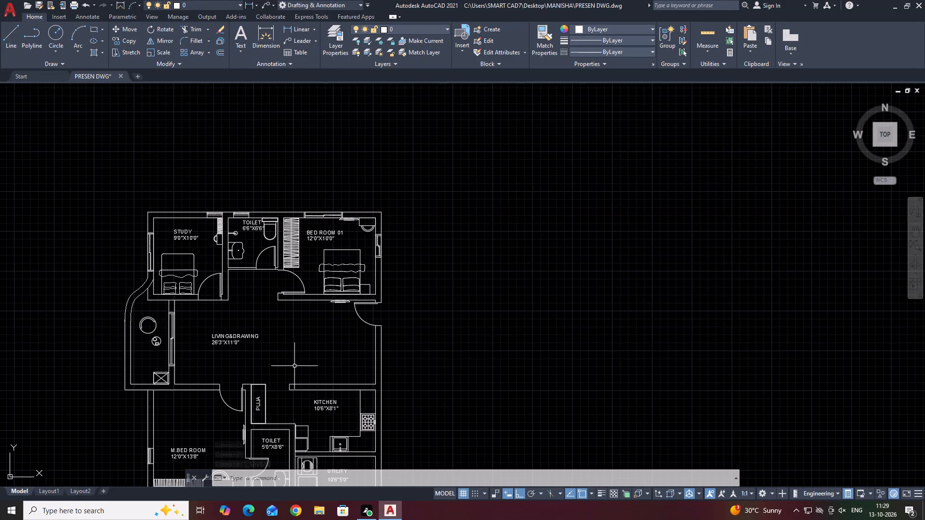
scroll(293, 366, up, 2)
middle_drag(309, 366, 427, 298)
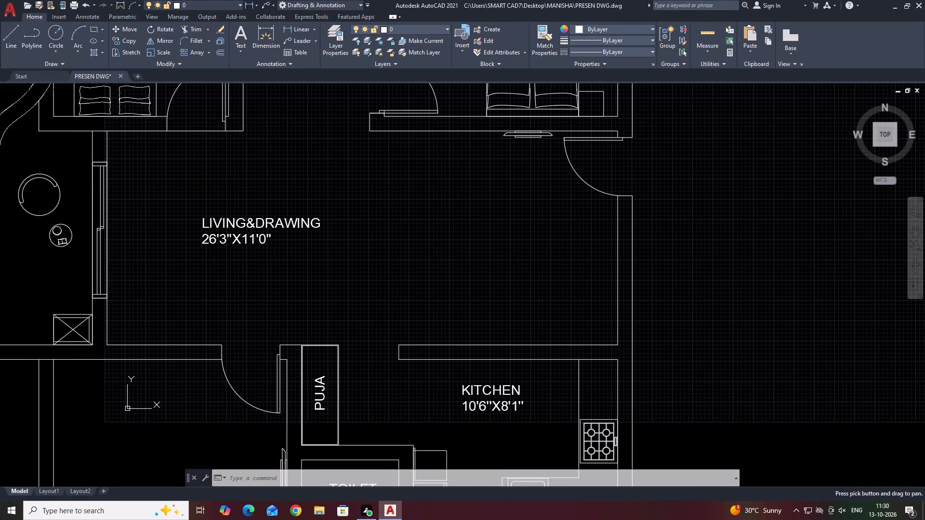
text(REC)
key(space)
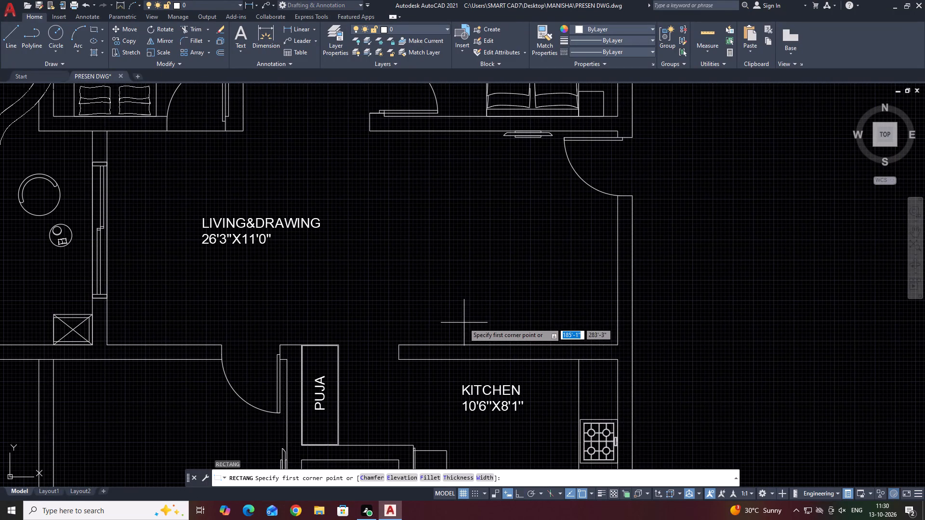
click(424, 259)
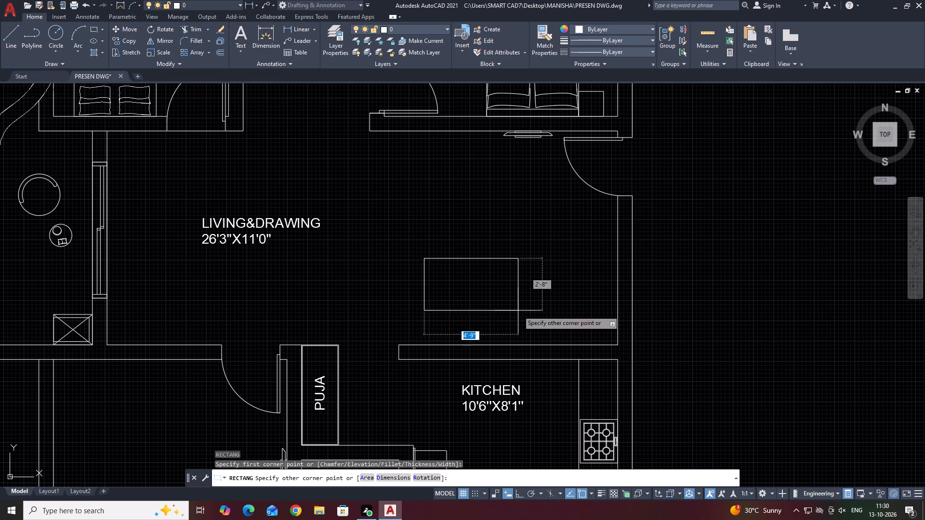
scroll(579, 327, up, 2)
click(581, 294)
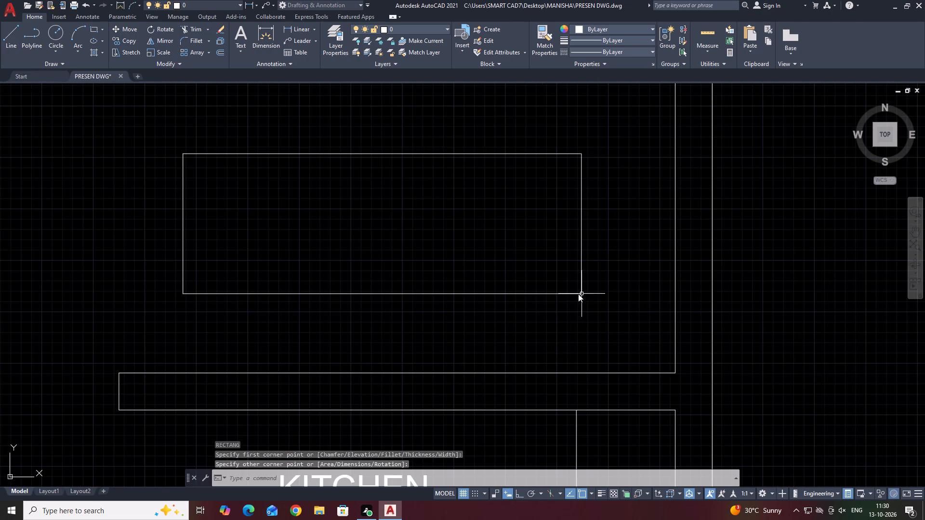
Move the sofa rectangle straight down so it sits just above the kitchen's upper wall.
click(514, 282)
click(488, 316)
middle_drag(539, 325, 527, 323)
key(m)
key(space)
click(434, 277)
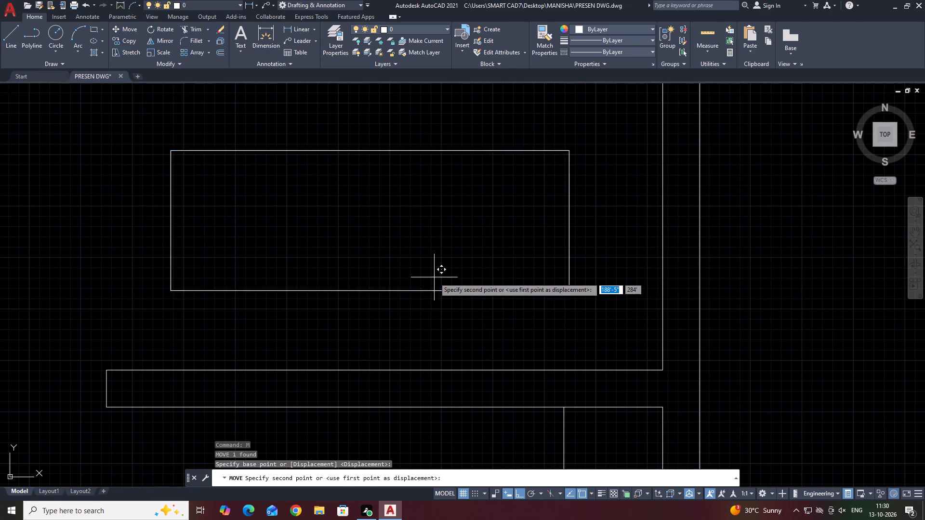
click(420, 342)
middle_drag(666, 265, 669, 262)
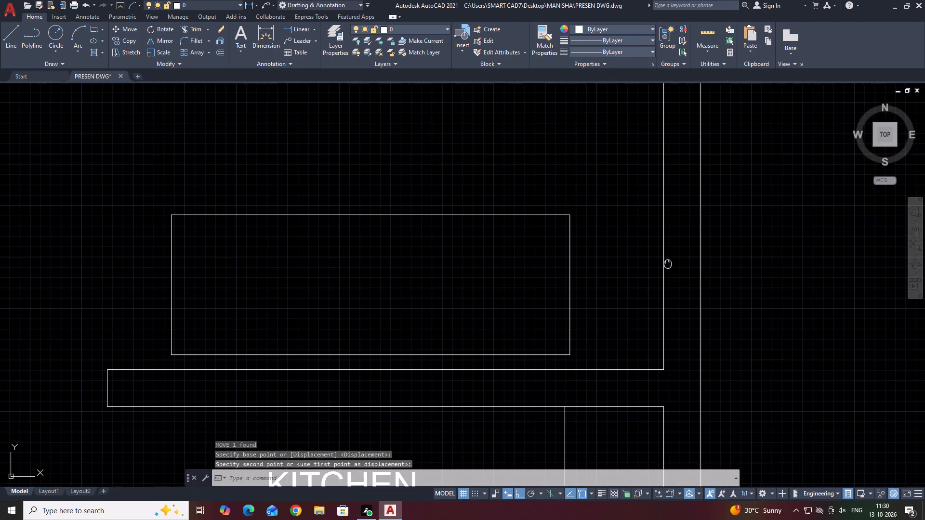
middle_drag(669, 262, 669, 254)
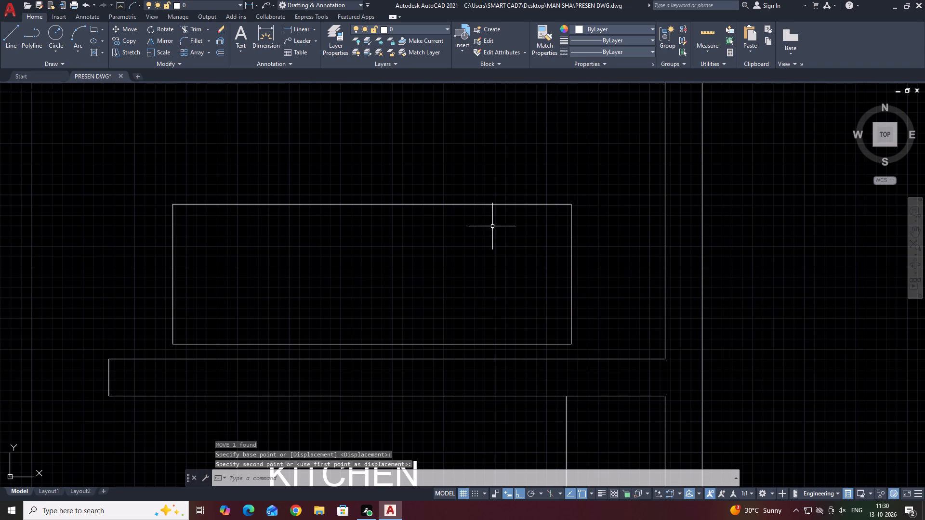
Stretch the sofa rectangle's upper edge downward to make it about 2'-5" deep.
click(493, 213)
click(463, 184)
click(372, 203)
click(372, 223)
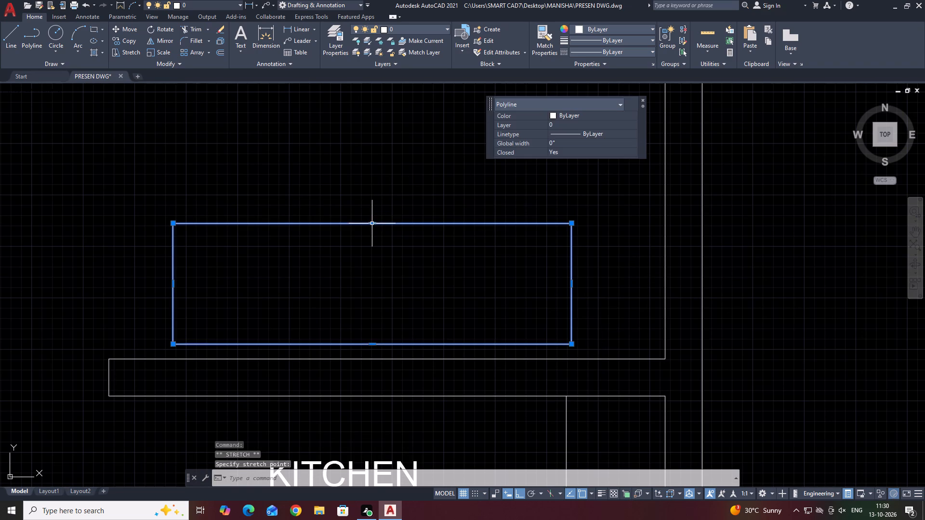
scroll(380, 217, down, 2)
key(Escape)
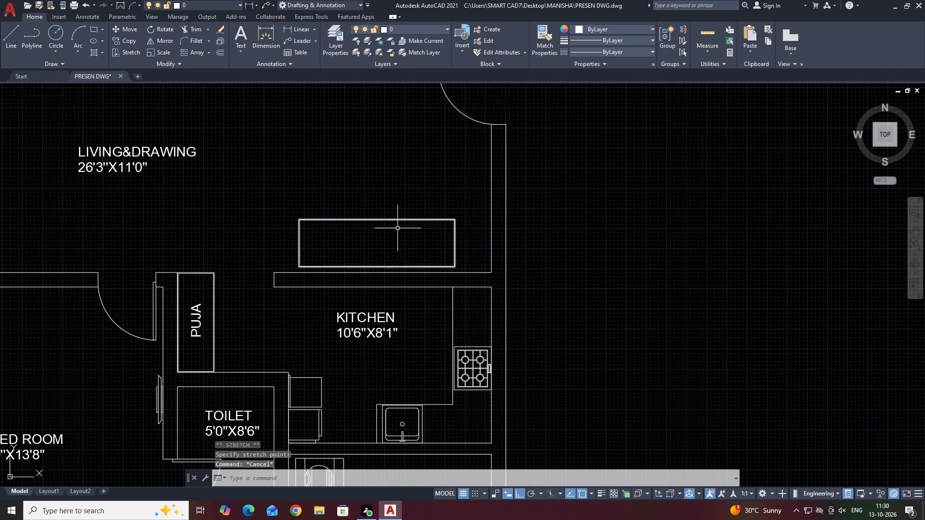
Fillet both upper corners of the sofa rectangle with a 2" radius.
middle_drag(436, 250, 461, 307)
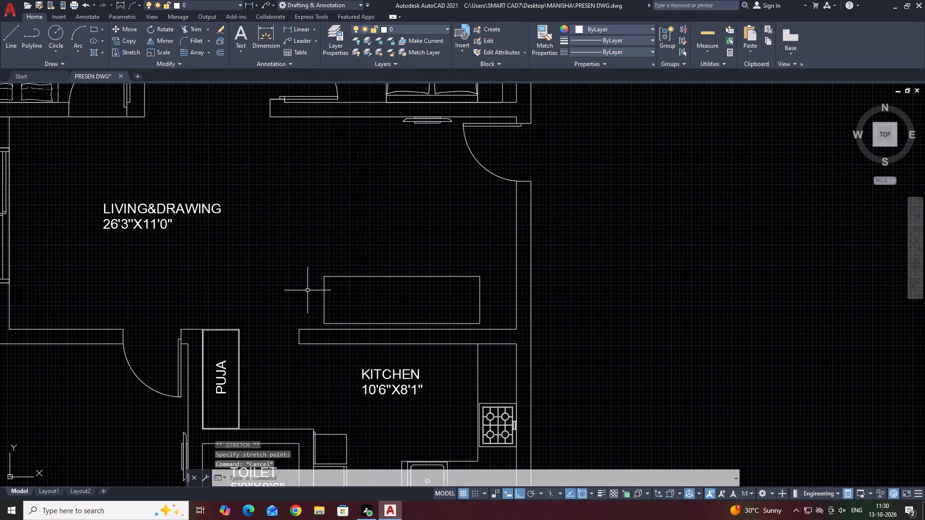
middle_drag(341, 297, 449, 295)
text(F)
key(space)
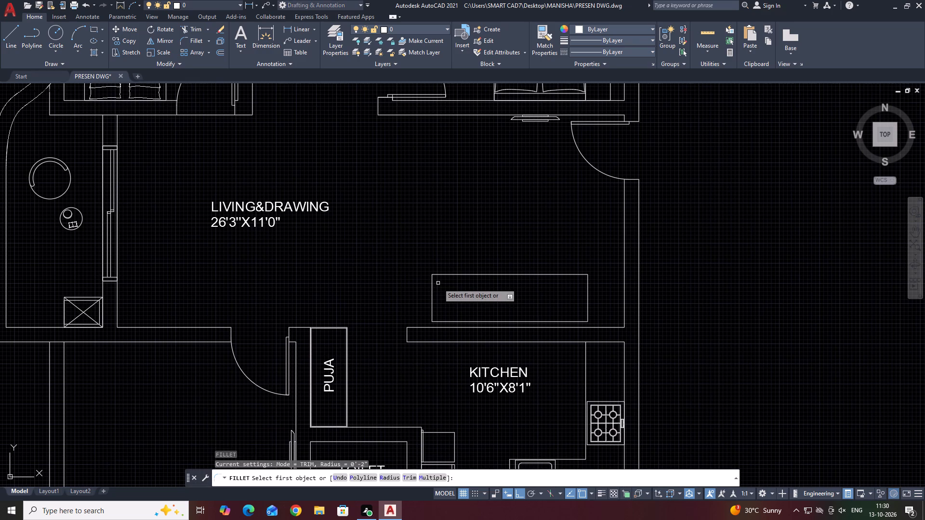
text(R)
key(space)
key(2)
key(space)
click(433, 286)
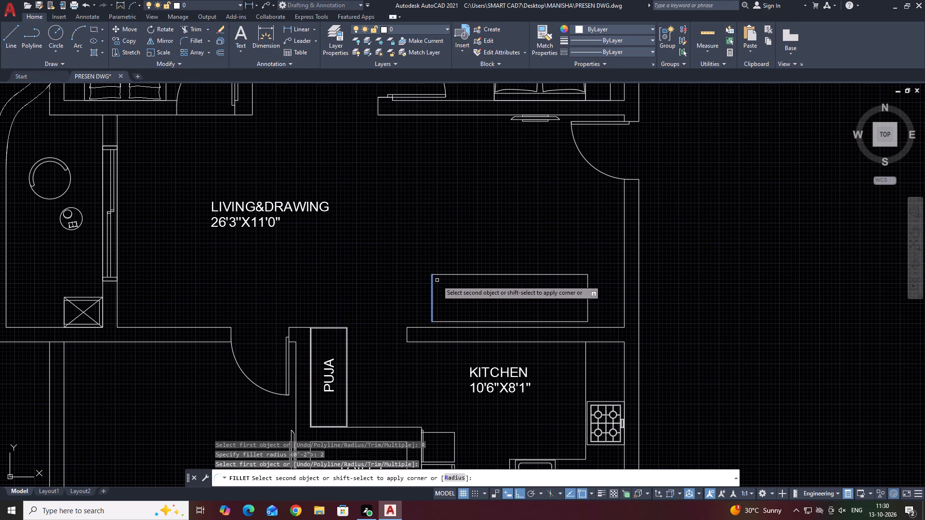
click(441, 274)
key(space)
click(579, 275)
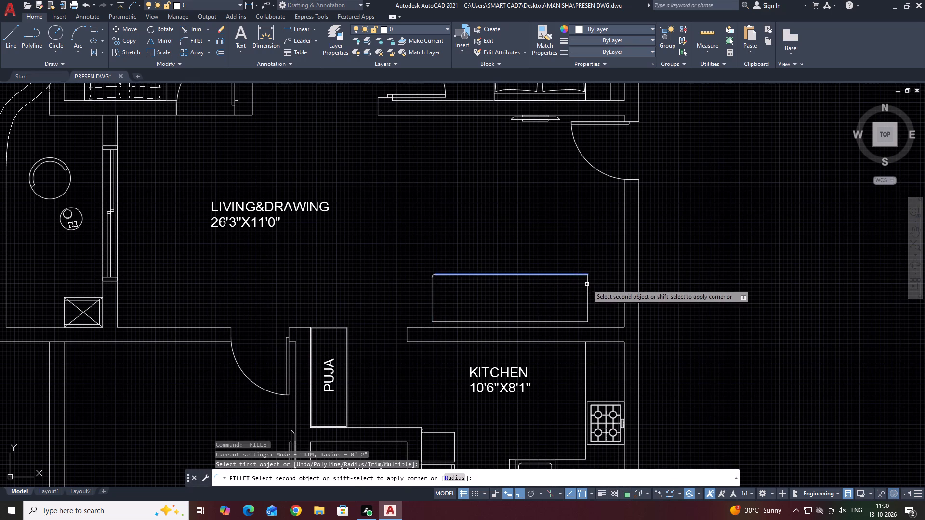
click(588, 286)
middle_drag(595, 286, 563, 288)
Draw two vertical lines across the sofa's depth to divide it into three seats.
key(l)
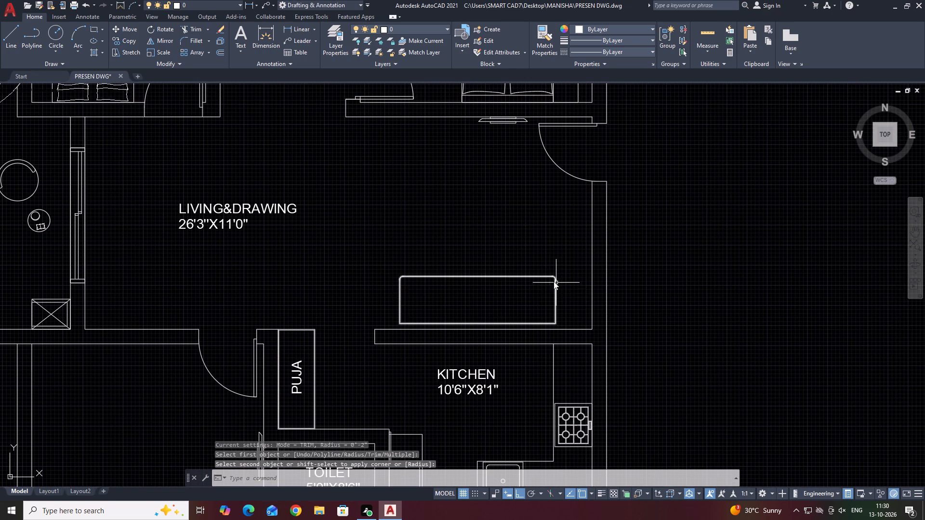
key(space)
click(448, 324)
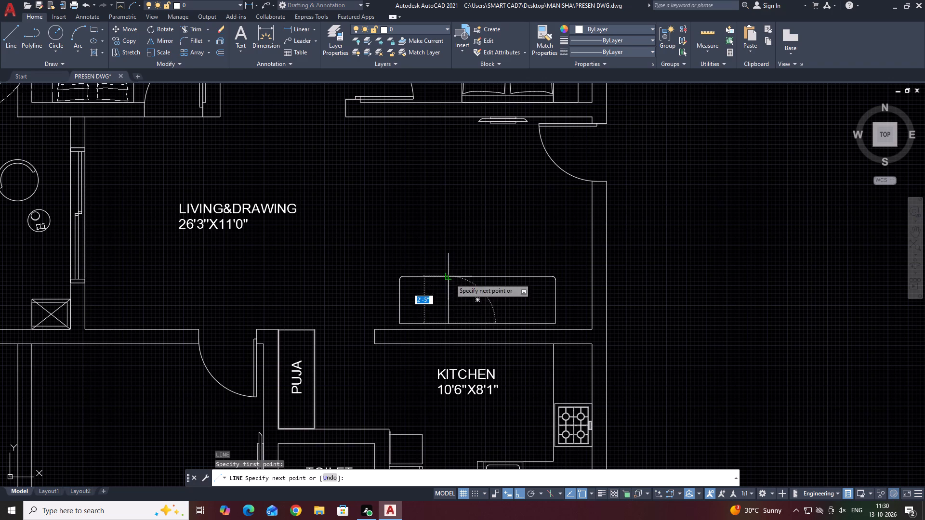
click(449, 277)
key(space)
key(space)
click(502, 325)
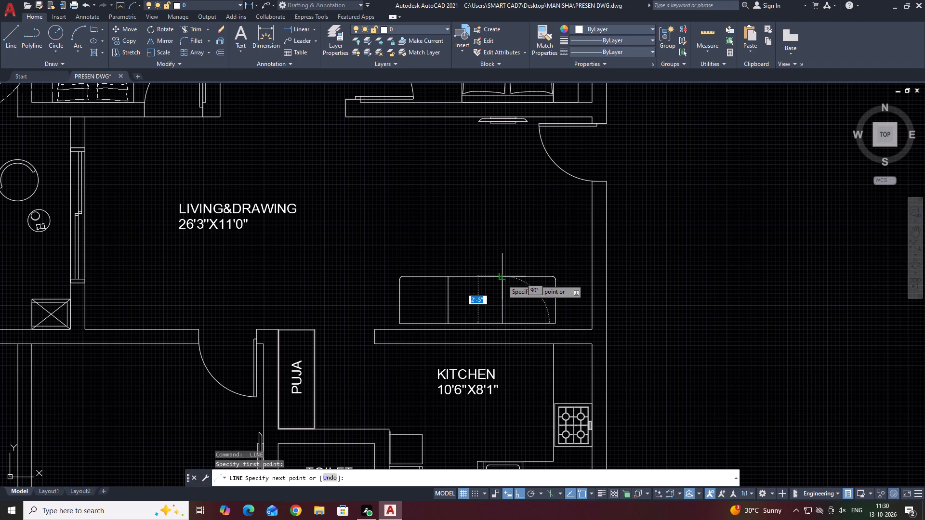
click(502, 278)
key(space)
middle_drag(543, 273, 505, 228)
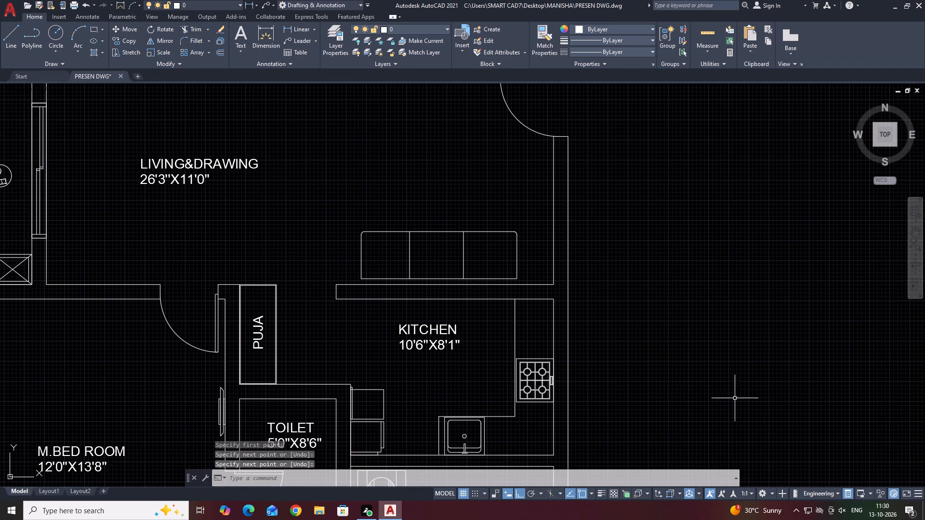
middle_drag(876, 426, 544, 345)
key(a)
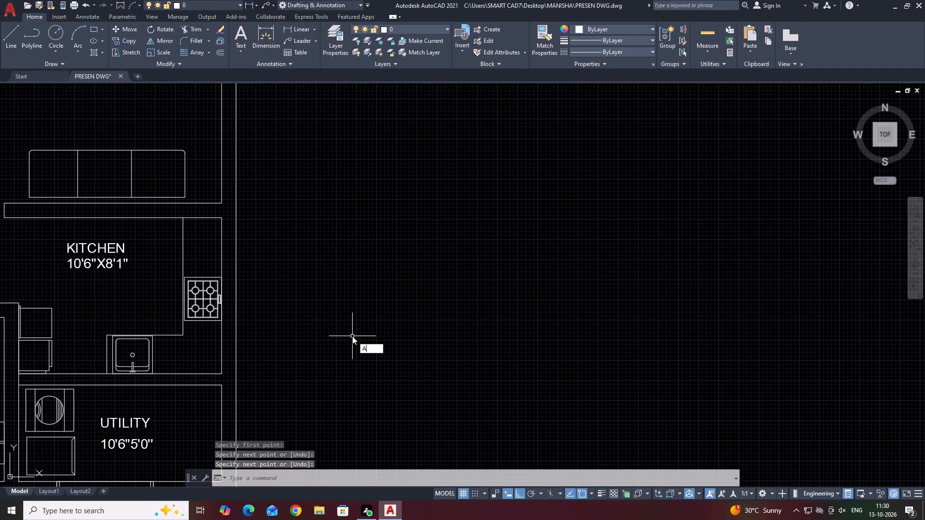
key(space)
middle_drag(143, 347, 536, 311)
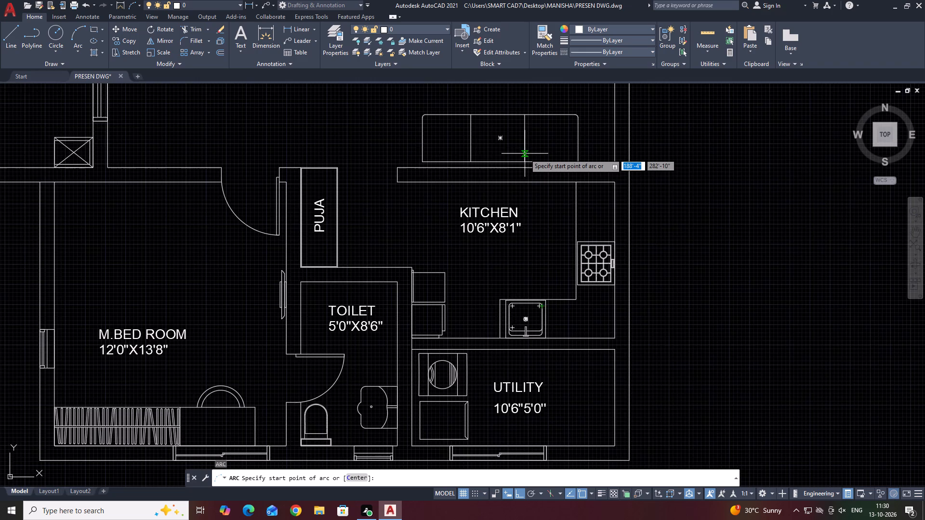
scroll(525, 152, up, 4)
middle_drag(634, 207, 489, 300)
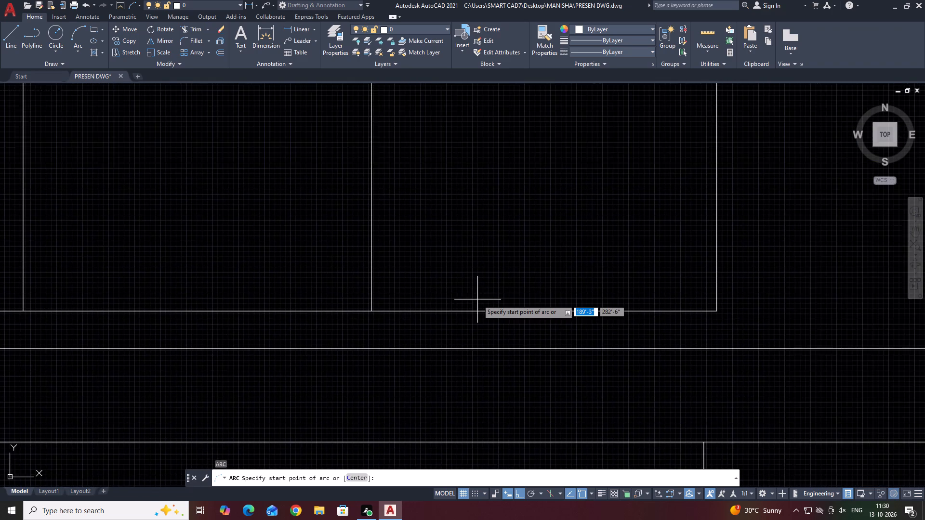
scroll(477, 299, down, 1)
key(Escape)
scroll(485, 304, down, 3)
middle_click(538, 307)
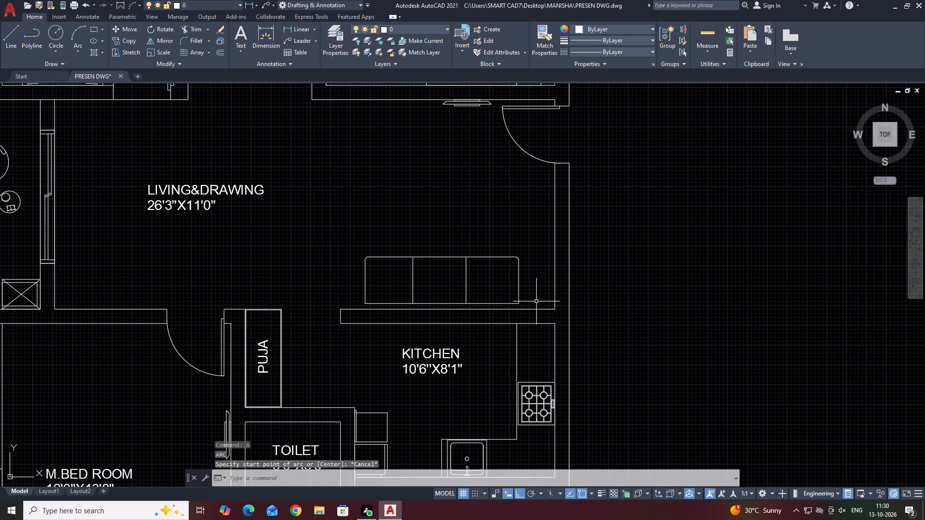
Draw a narrow backrest rectangle along the sofa's full lower edge, starting at its lower-left corner.
key(r)
text(EC)
key(space)
scroll(374, 303, up, 3)
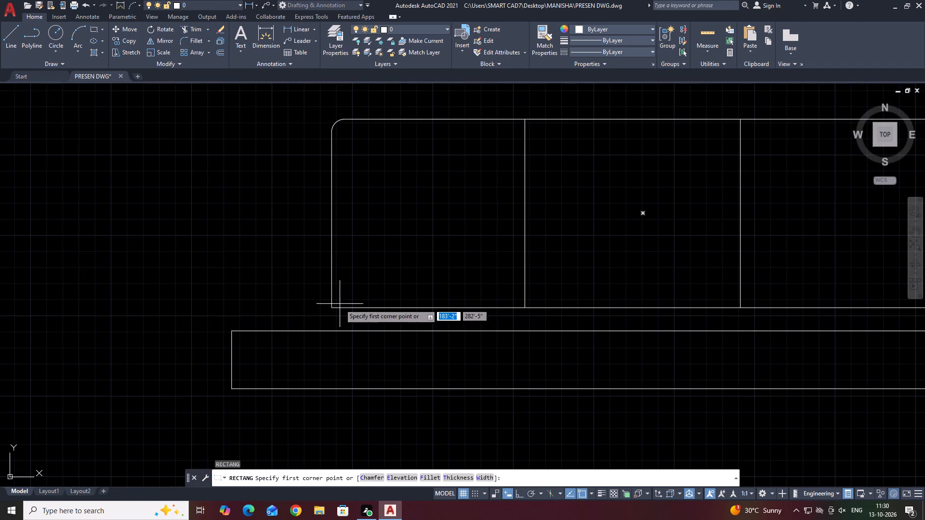
click(333, 311)
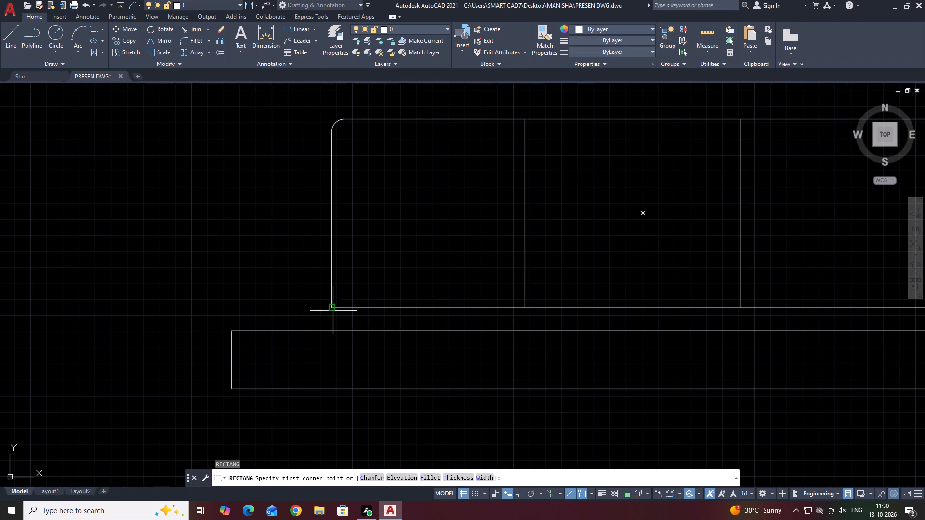
middle_drag(707, 269, 395, 228)
scroll(447, 237, down, 2)
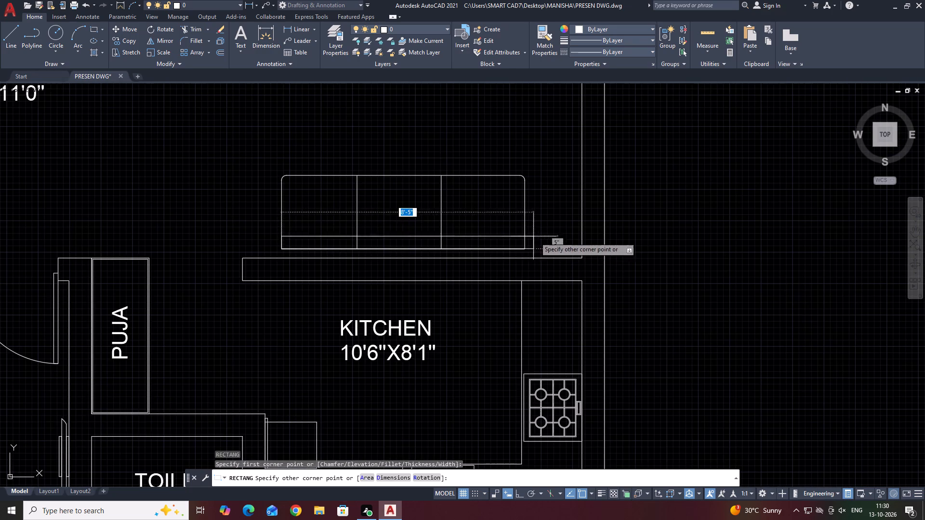
click(525, 232)
Fillet both upper corners of the sofa's backrest strip with the current 2" radius.
scroll(531, 240, up, 2)
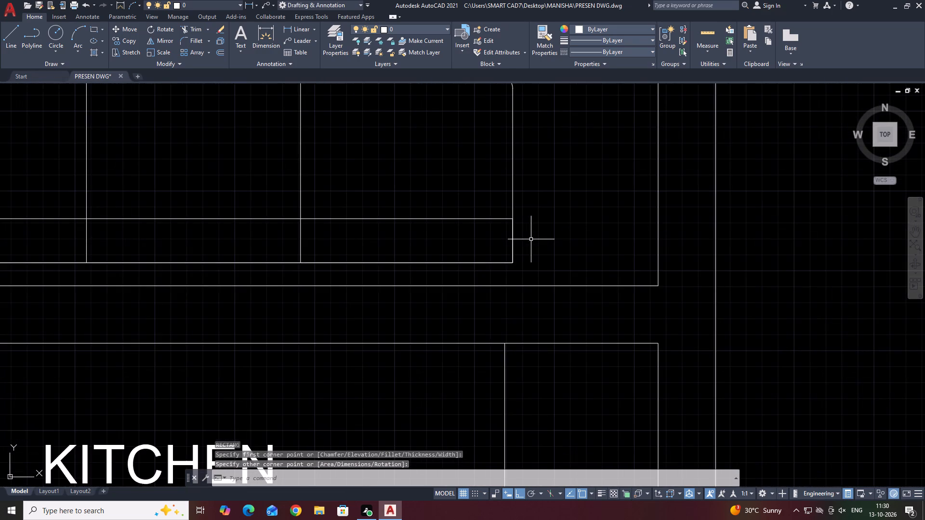
middle_drag(502, 239, 611, 262)
scroll(607, 261, down, 2)
middle_drag(485, 263, 512, 272)
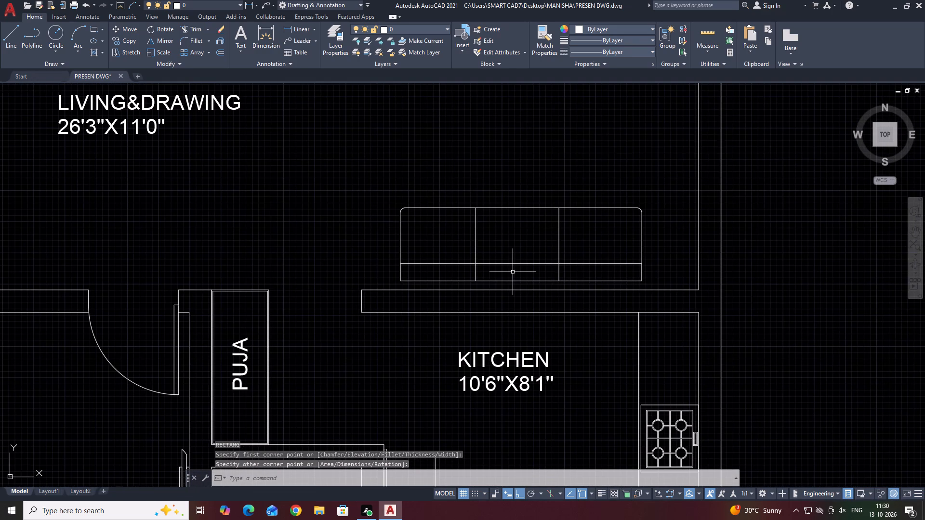
key(f)
key(space)
scroll(445, 256, up, 2)
click(414, 274)
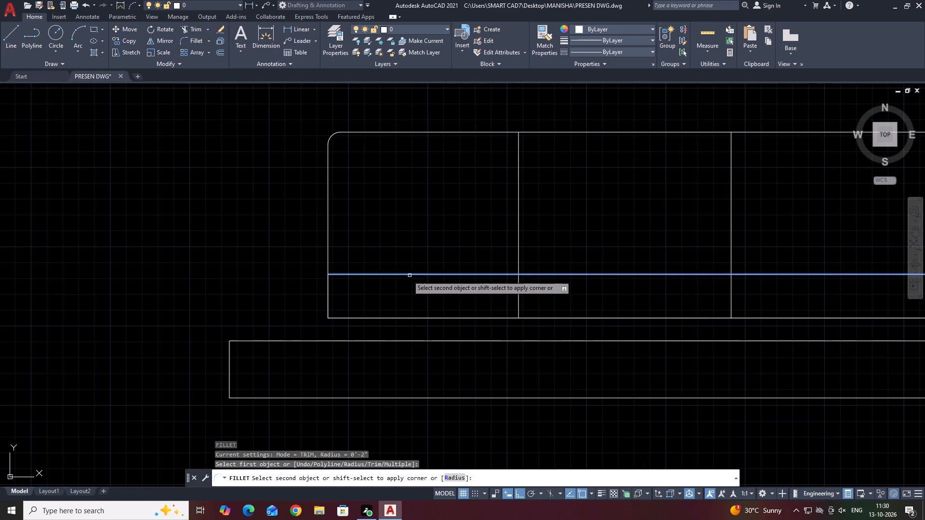
click(329, 286)
middle_drag(595, 256, 418, 253)
scroll(418, 253, down, 2)
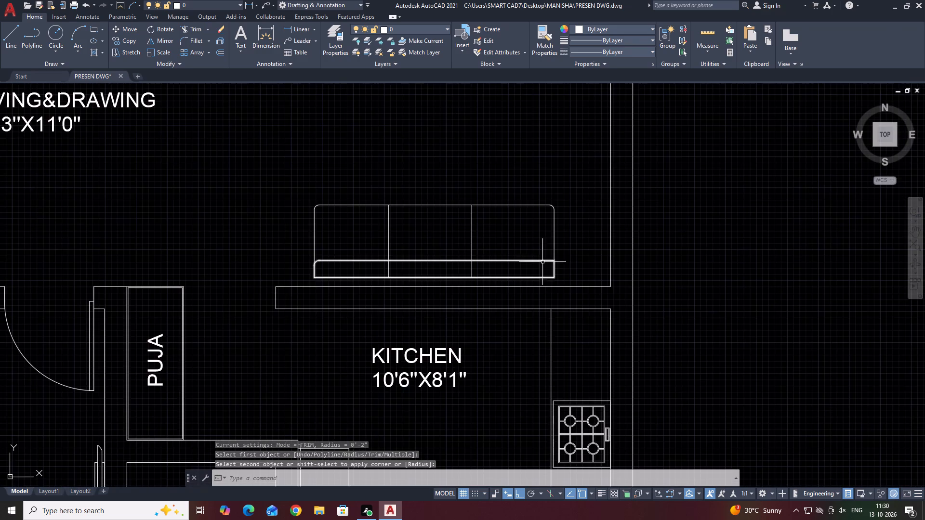
key(space)
scroll(552, 265, up, 2)
click(547, 253)
click(556, 263)
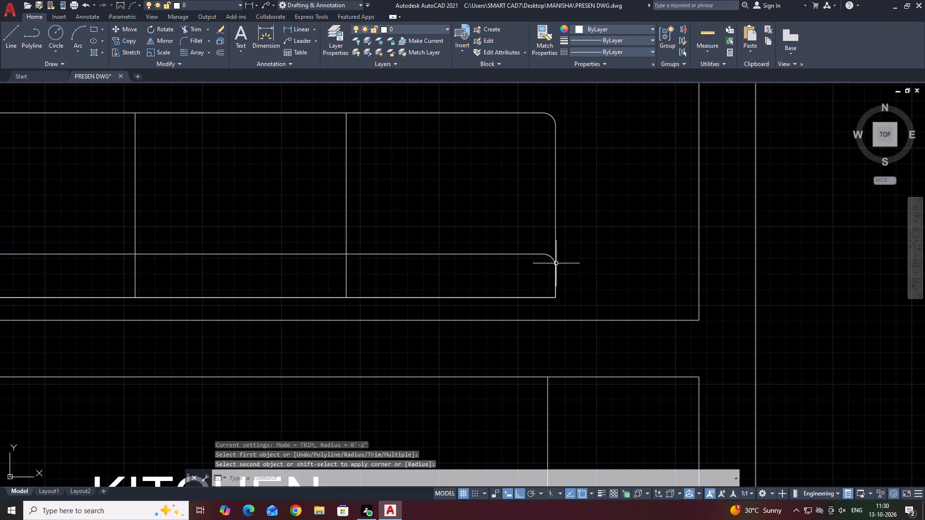
scroll(538, 247, down, 3)
middle_drag(546, 234, 571, 263)
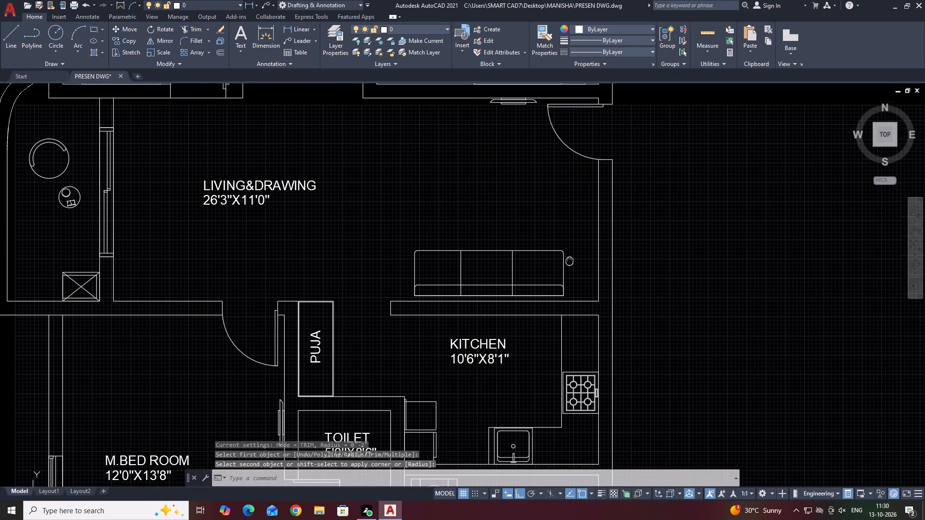
Draw a narrow upright armrest rectangle inside the sofa's left end, with its lower-left corner on the sofa's lower-left corner.
middle_drag(571, 263, 573, 264)
key(r)
key(e)
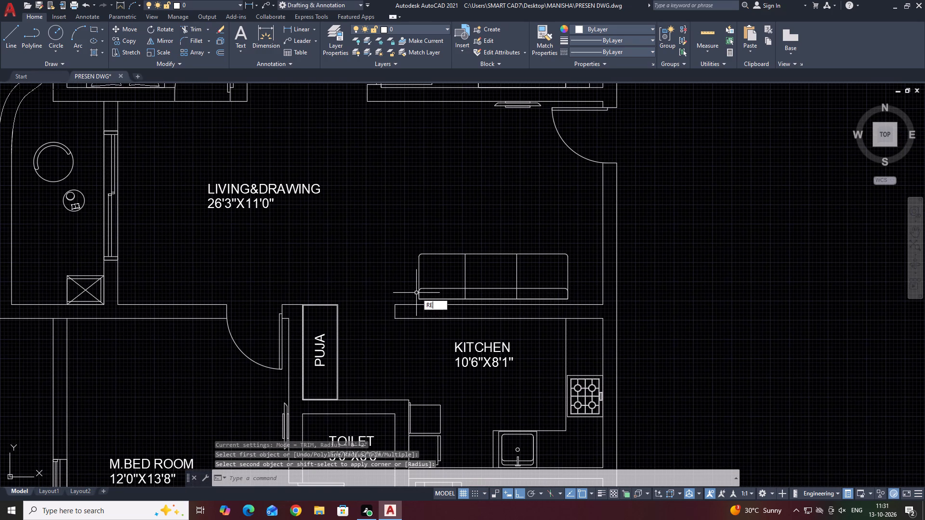
key(c)
key(space)
scroll(419, 311, up, 3)
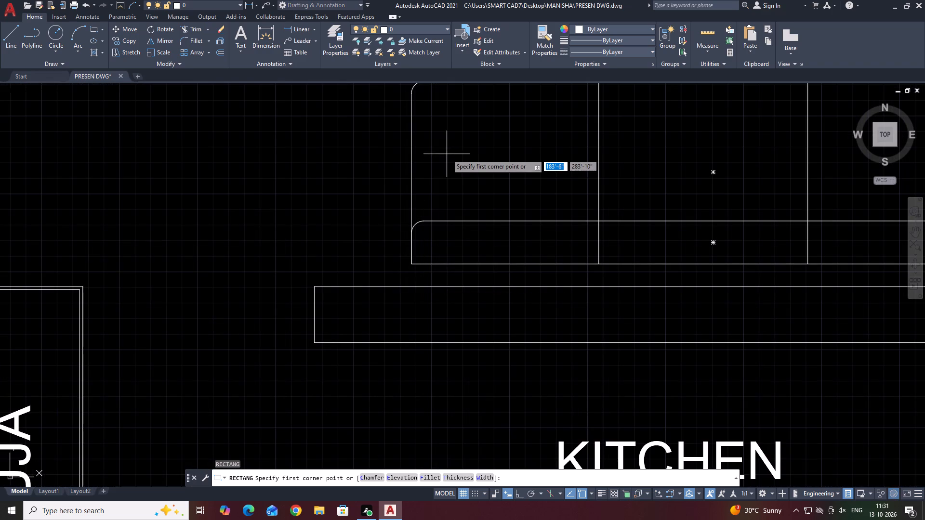
click(442, 145)
click(410, 262)
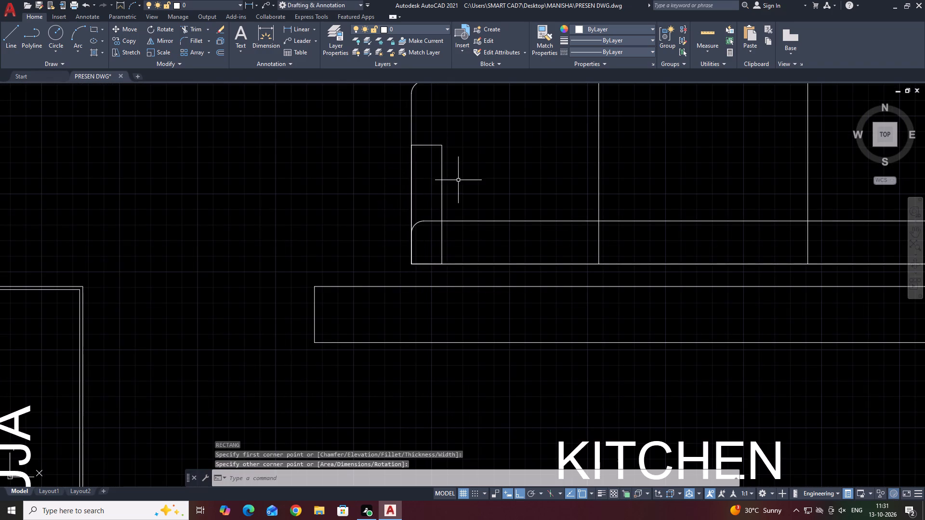
Move the armrest rectangle by its bottom midpoint onto the sofa's lower-left corner, so it straddles the sofa's left edge.
click(449, 186)
click(435, 170)
middle_drag(470, 202, 464, 225)
key(m)
key(space)
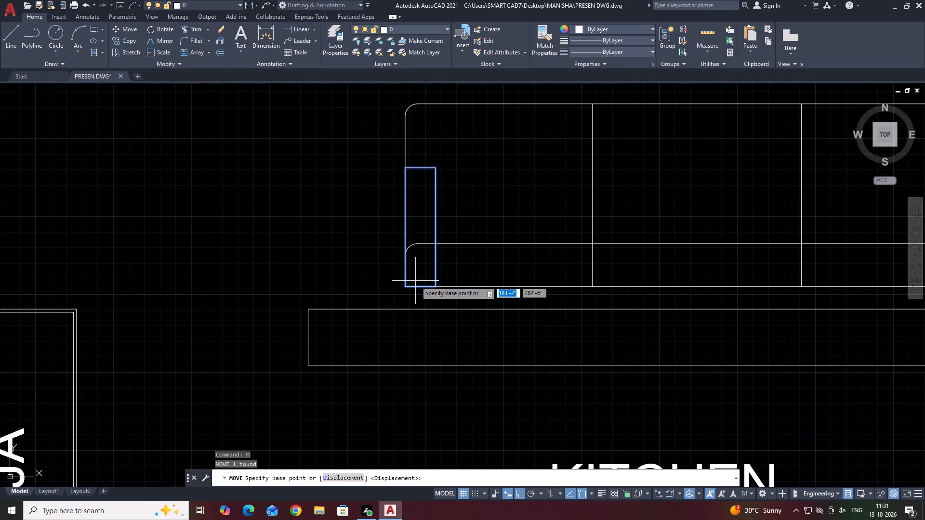
click(420, 287)
click(404, 286)
Fillet both upper corners of the left armrest with the current 2" radius.
middle_drag(413, 200, 416, 224)
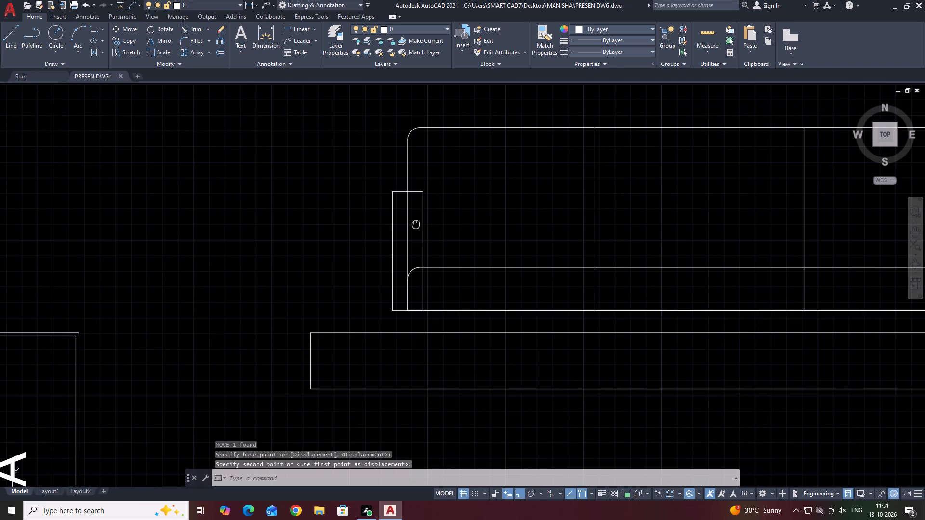
key(f)
key(space)
click(402, 191)
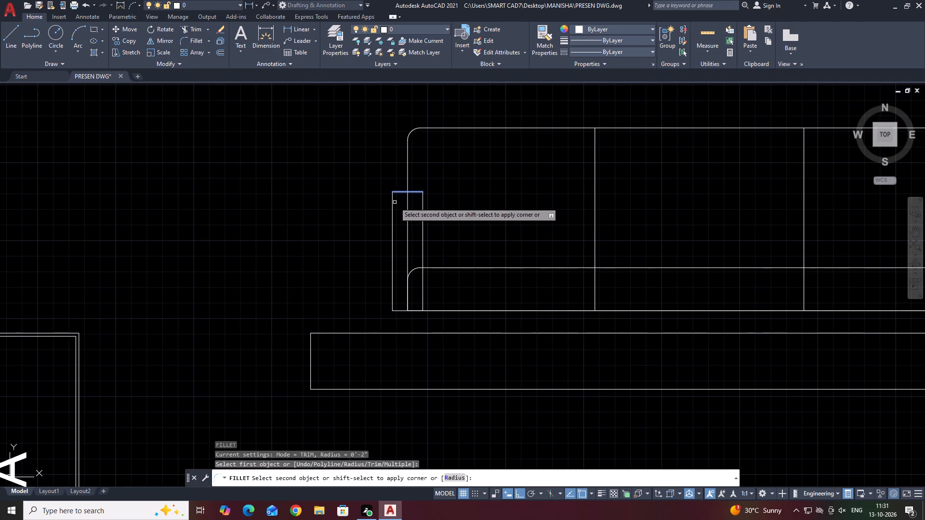
click(393, 202)
key(space)
click(416, 192)
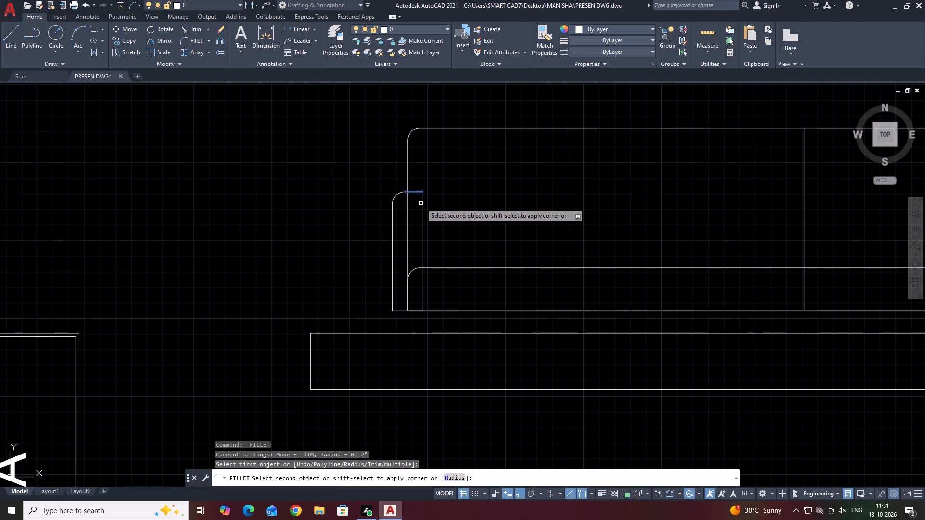
click(423, 207)
Copy the rounded left armrest from the sofa's lower-left corner to its lower-right corner.
middle_drag(449, 218, 408, 211)
click(383, 208)
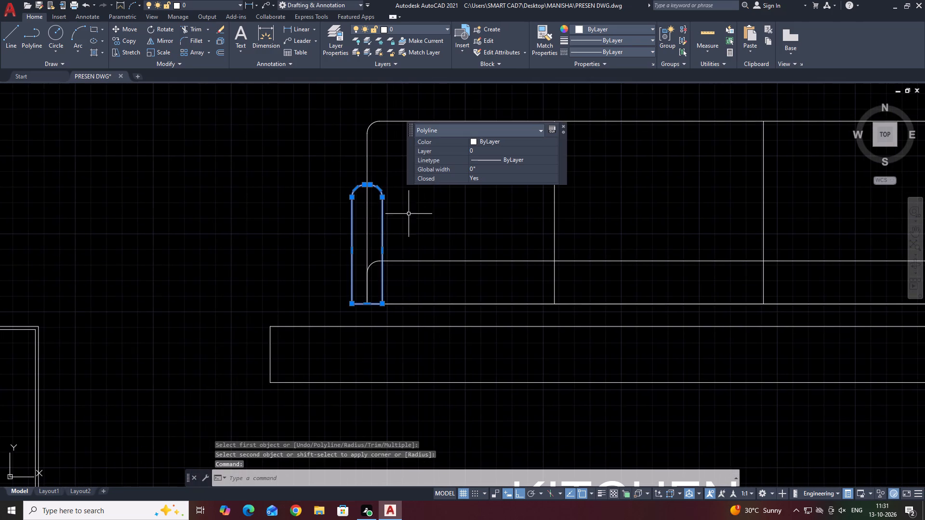
middle_drag(416, 214, 288, 208)
key(c)
text(O)
key(space)
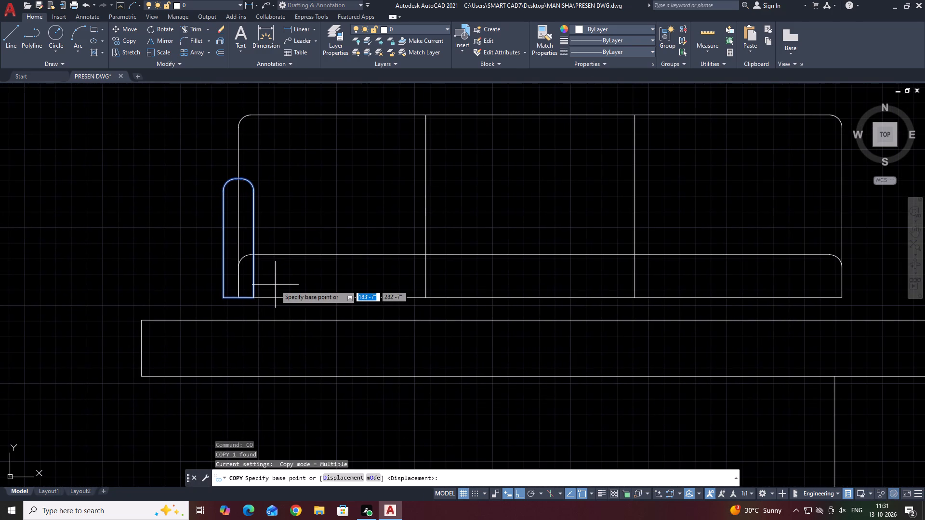
drag(239, 295, 254, 290)
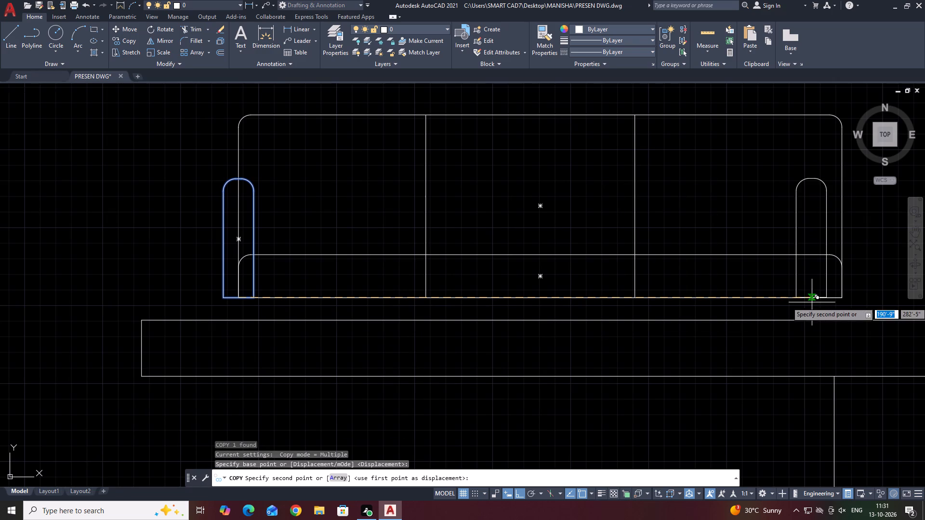
click(844, 299)
key(Escape)
Trim the sofa outline segments that run through the left and right armrests.
scroll(564, 213, down, 3)
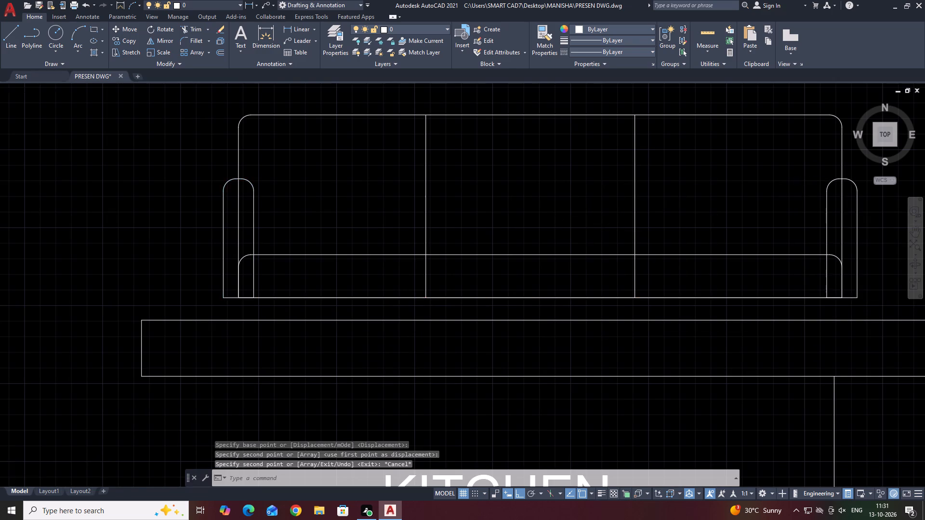
text(TR)
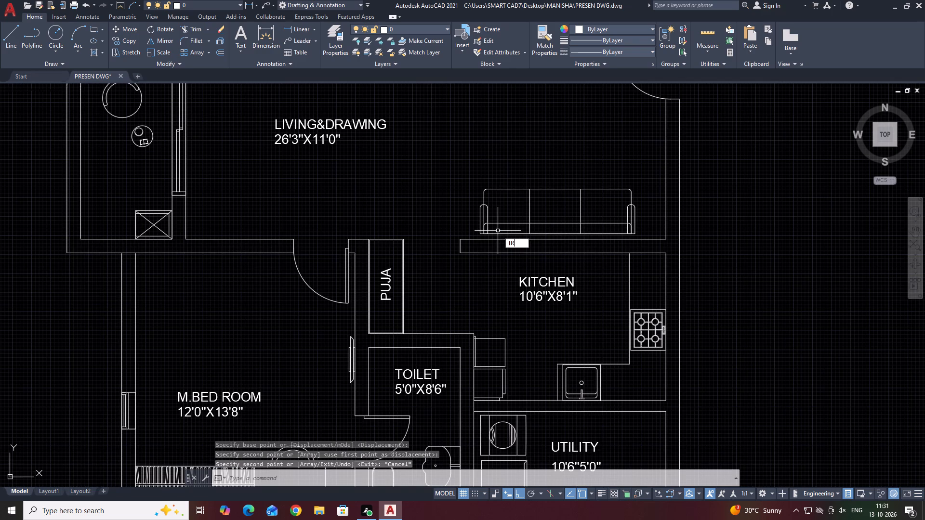
key(space)
scroll(477, 214, up, 2)
click(493, 219)
middle_drag(521, 230, 288, 264)
click(633, 251)
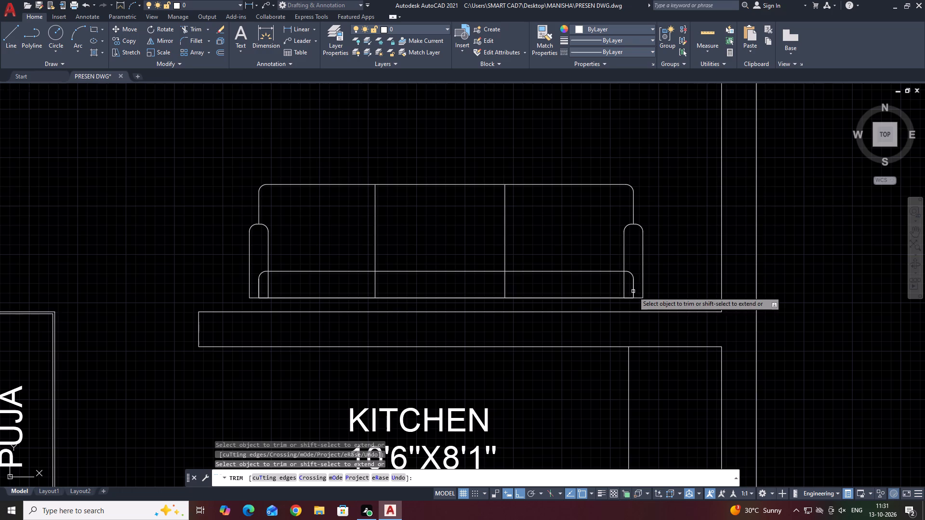
scroll(632, 287, up, 1)
click(635, 289)
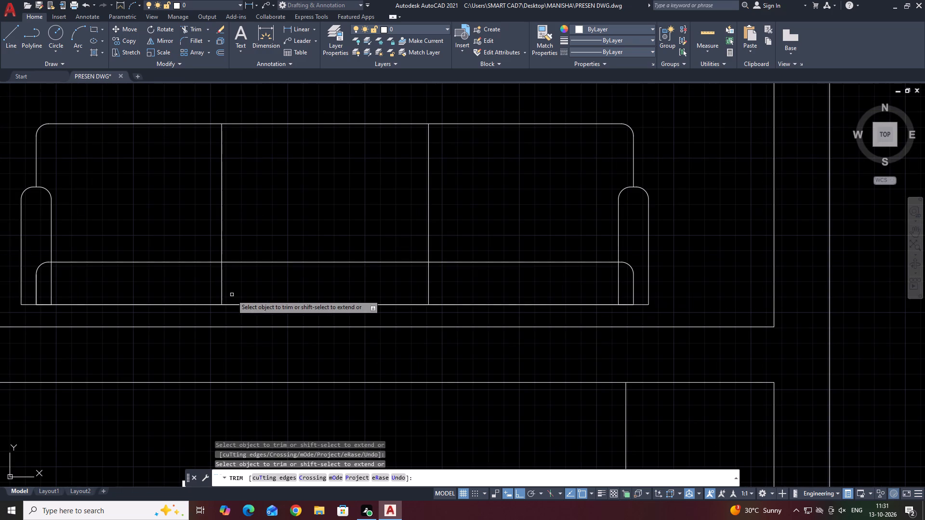
click(36, 285)
key(Escape)
Draw a small circle with a radius of about 2" in the upper-left area of the sofa's right seat.
scroll(411, 257, down, 2)
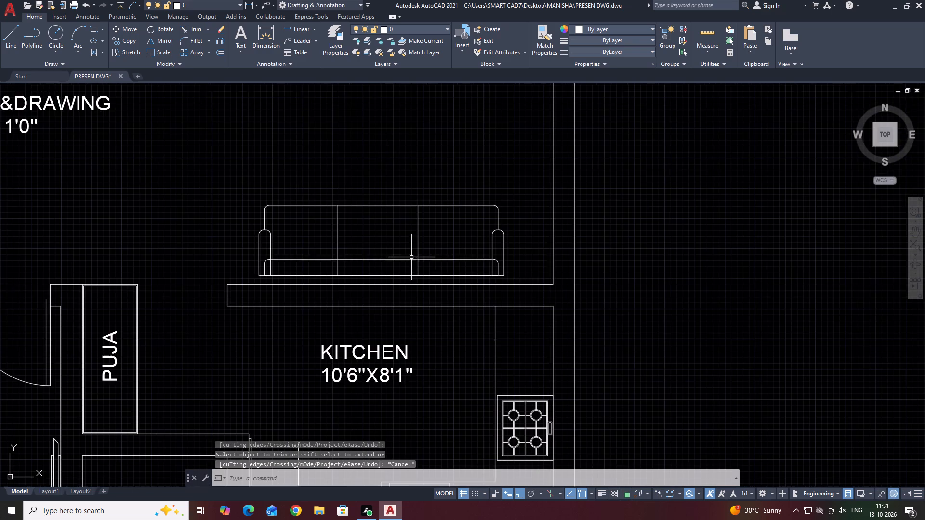
middle_drag(530, 282, 553, 286)
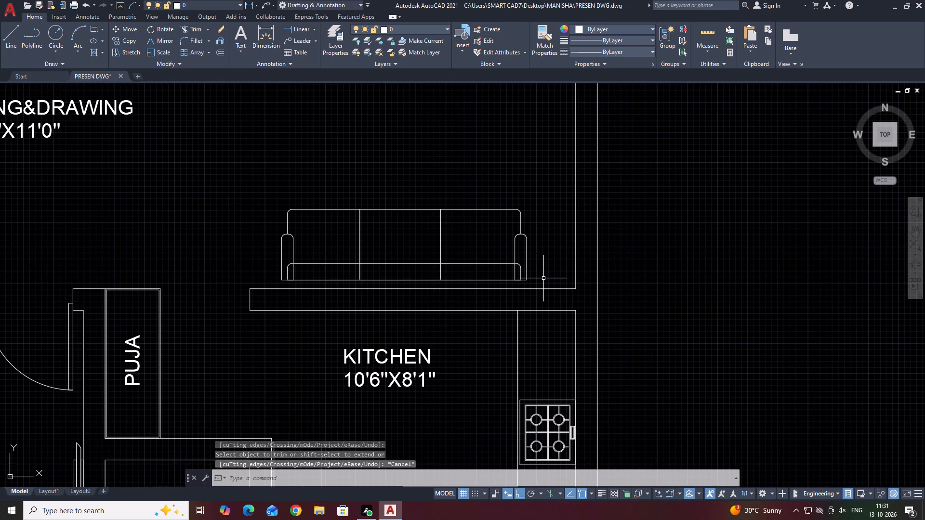
scroll(461, 295, down, 1)
middle_drag(545, 269, 581, 323)
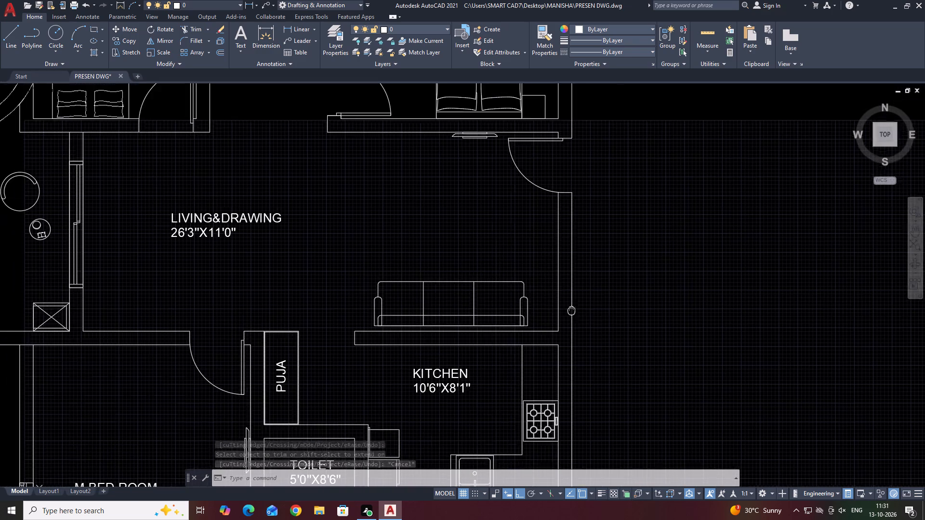
middle_drag(581, 323, 589, 337)
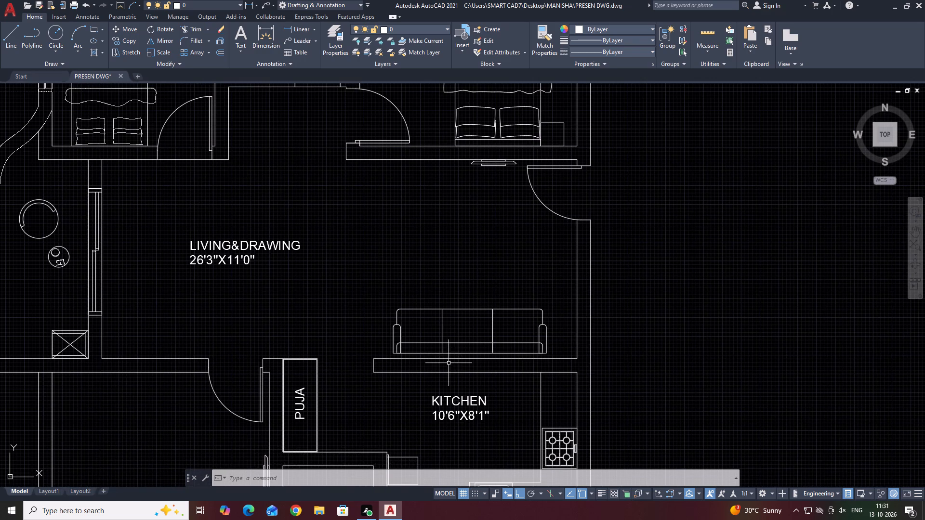
middle_drag(462, 343, 390, 258)
click(53, 37)
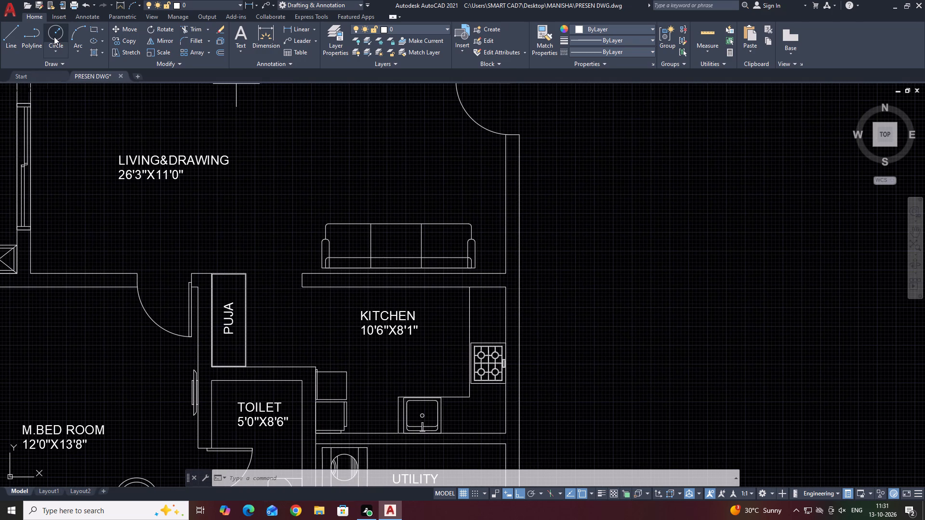
scroll(429, 231, up, 3)
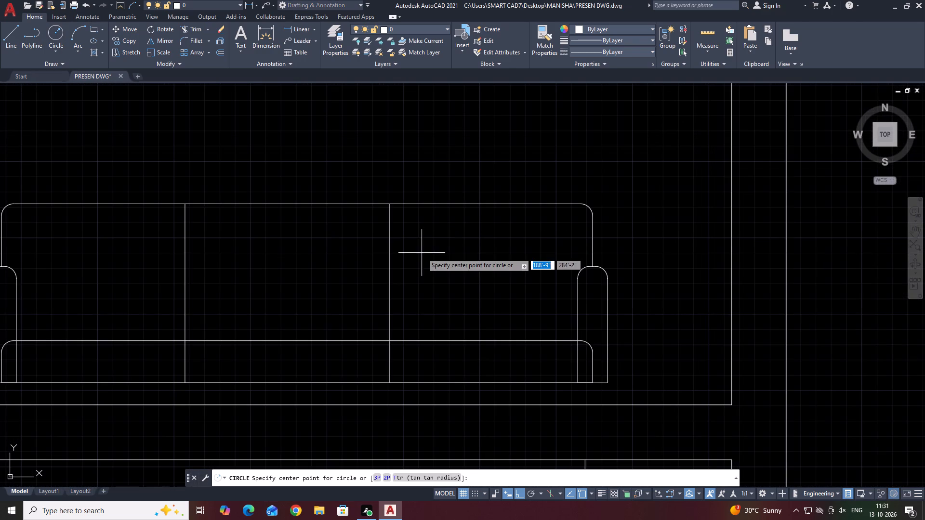
click(420, 252)
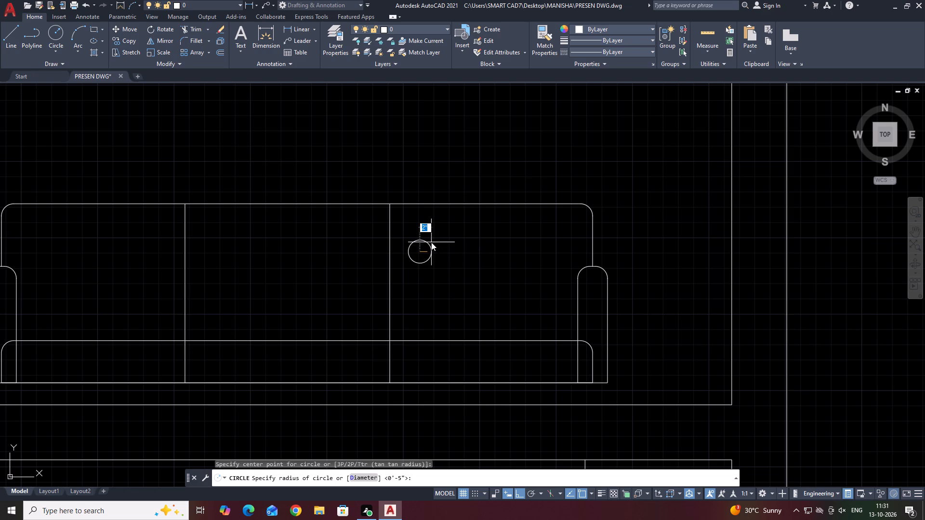
click(431, 242)
Draw a small square side table beside the right armrest, starting at the armrest's lower-right corner.
scroll(451, 269, down, 4)
middle_drag(476, 264, 483, 376)
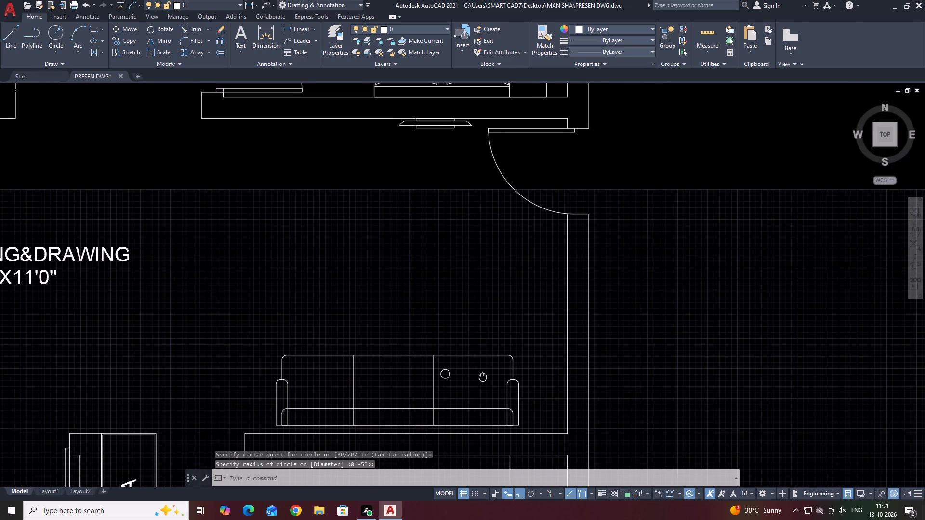
middle_drag(483, 376, 481, 373)
key(r)
text(EC)
key(space)
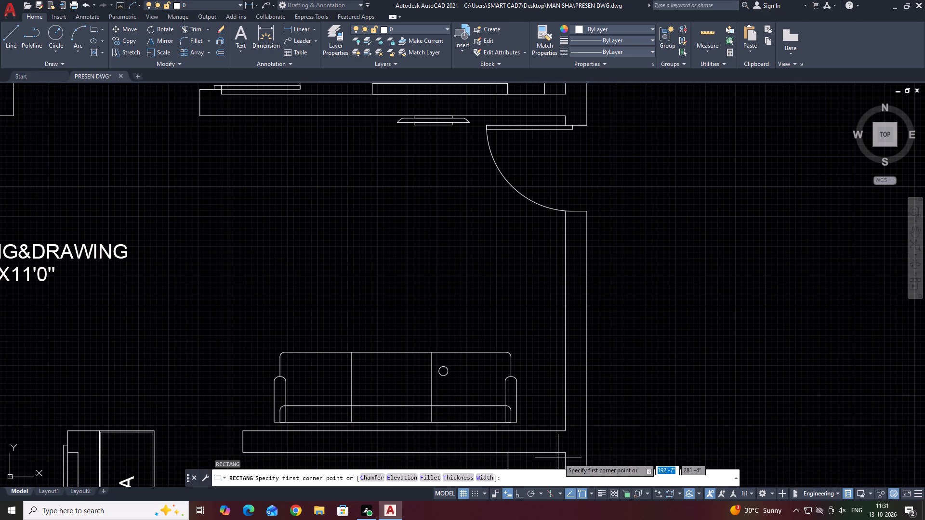
scroll(522, 424, up, 3)
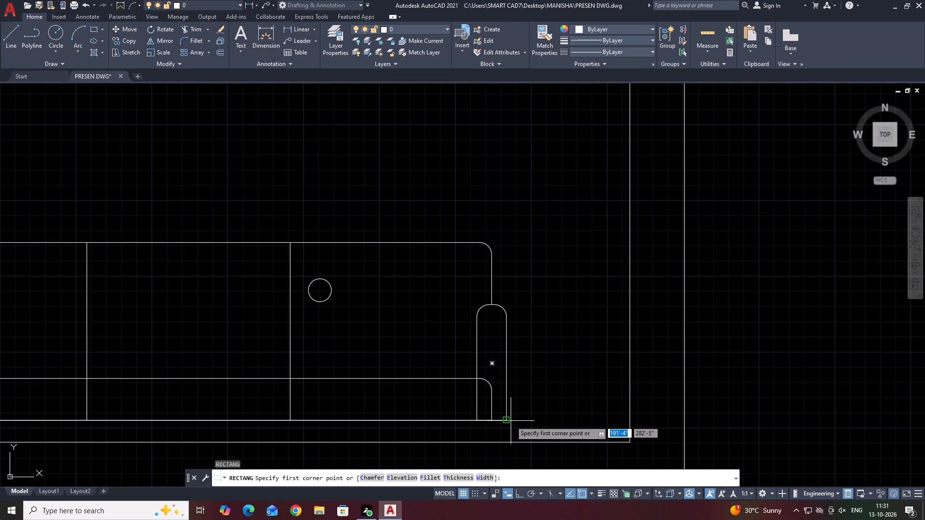
click(507, 420)
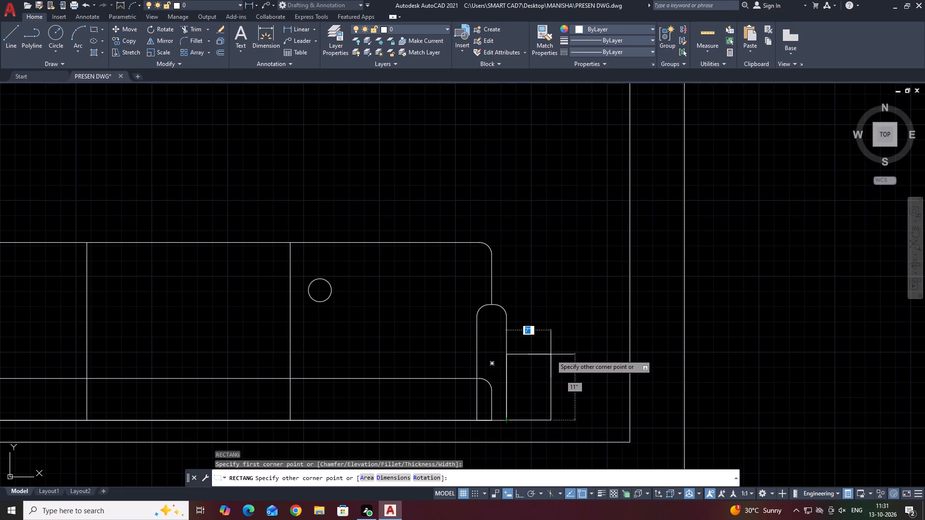
click(571, 357)
Move the side table square up and to the right with Ortho off, clear of the armrest.
middle_drag(594, 377, 527, 367)
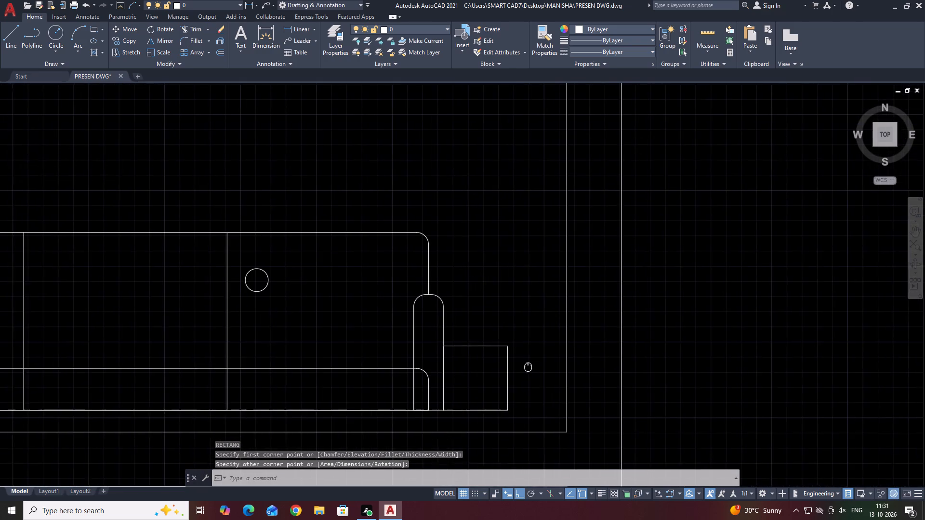
middle_drag(527, 367, 522, 367)
click(524, 389)
click(487, 332)
key(m)
key(space)
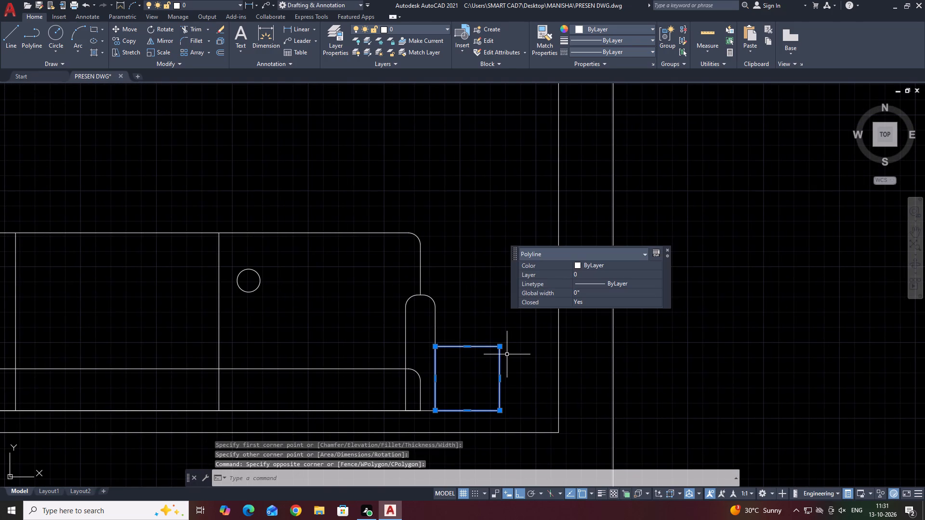
click(517, 393)
key(F8)
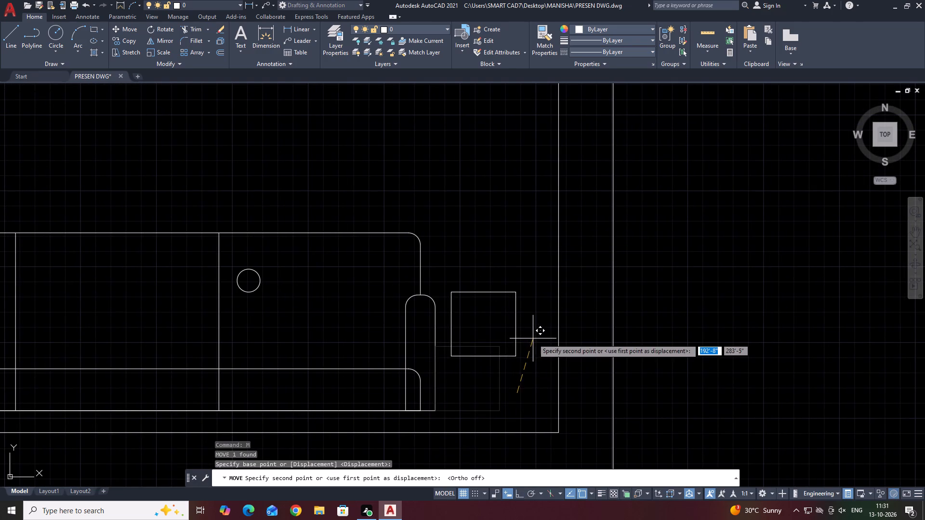
click(537, 345)
Scale the side table square up from a base point near its centre to about 1'-2" per side.
click(525, 334)
click(510, 321)
text(SC)
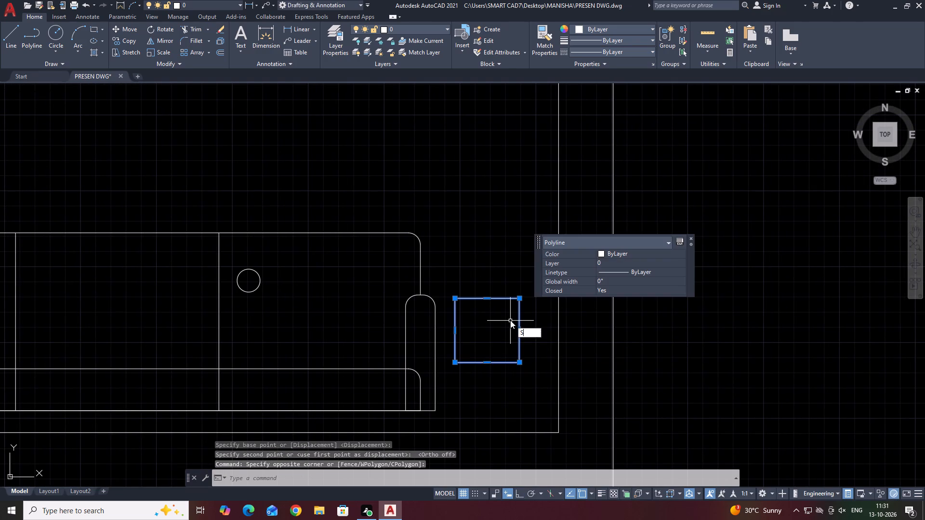
key(space)
click(495, 331)
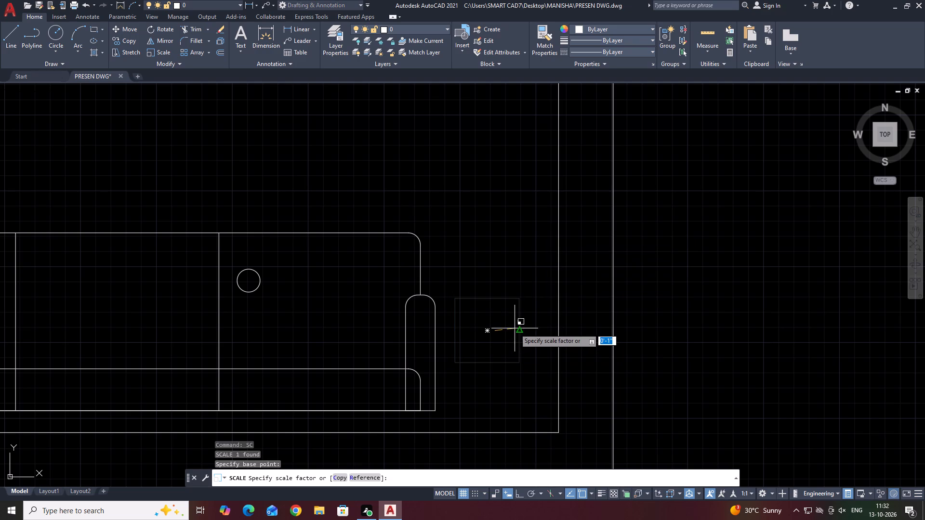
click(539, 332)
Draw a circle centred in the side table square, nearly reaching its edges.
middle_drag(541, 337, 582, 350)
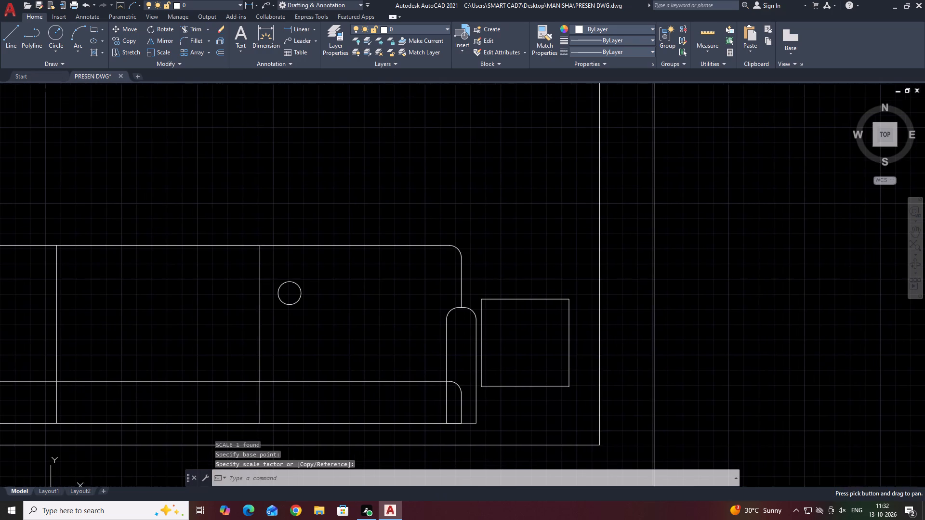
key(c)
key(space)
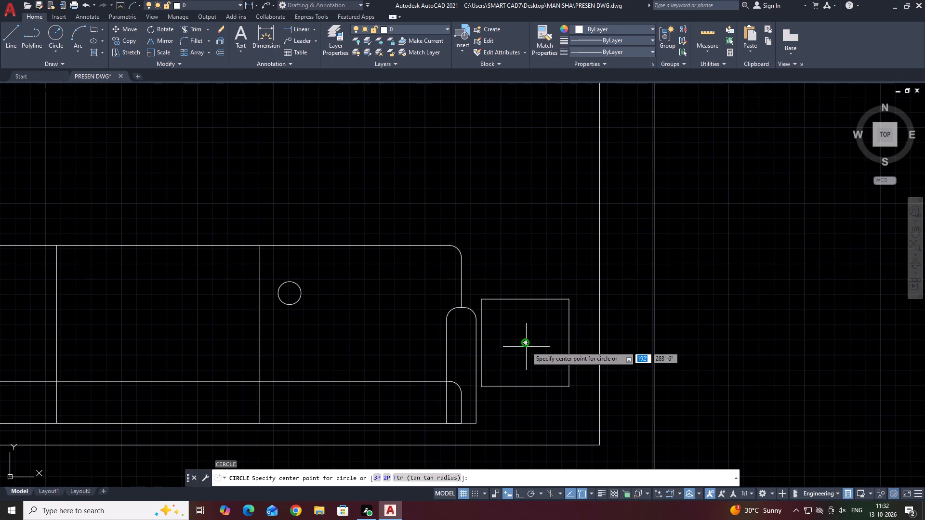
click(525, 344)
click(563, 342)
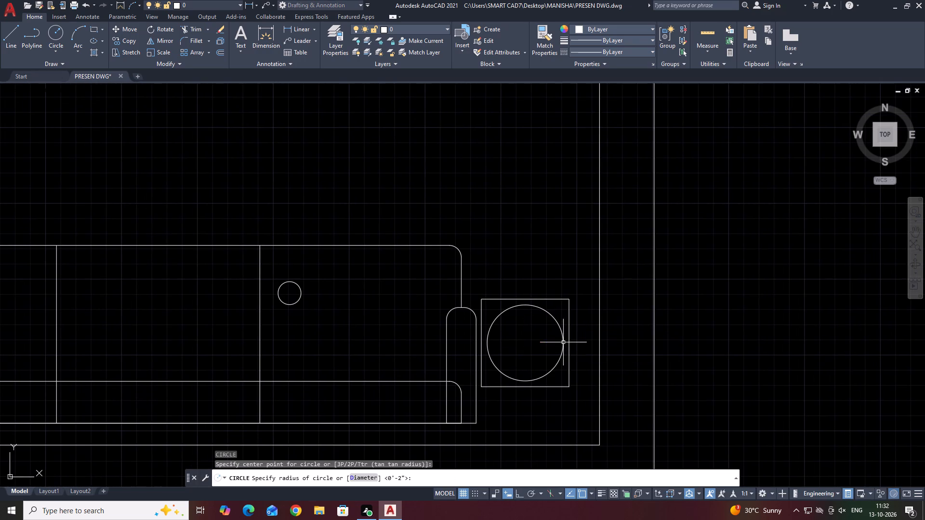
Draw a vertical line across the side table square just inside its right edge, from top edge to bottom edge.
middle_drag(567, 346, 554, 347)
key(l)
key(space)
scroll(554, 308, up, 2)
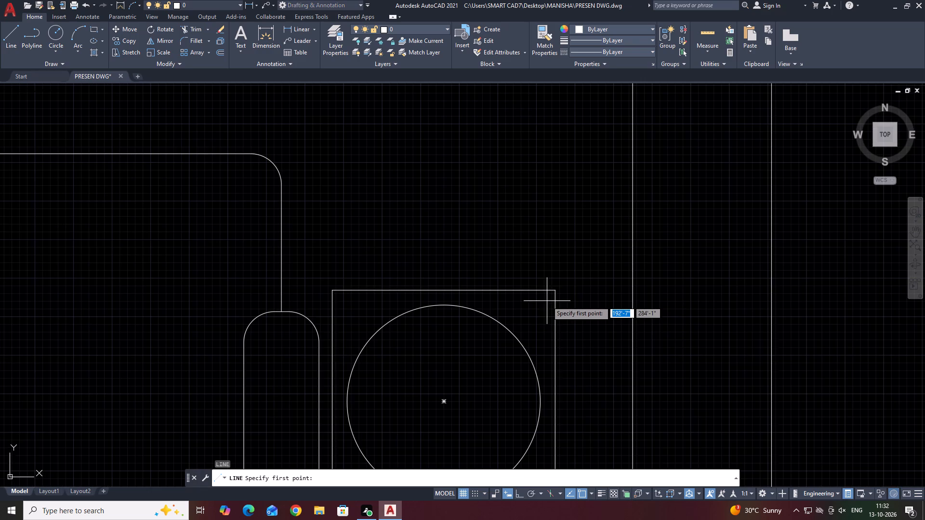
click(539, 292)
scroll(540, 339, down, 3)
scroll(538, 382, up, 2)
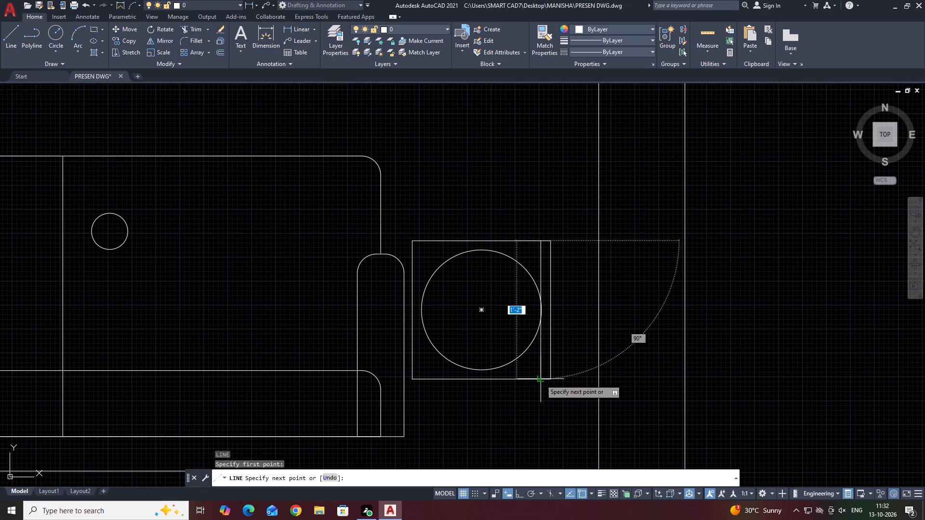
click(541, 378)
key(space)
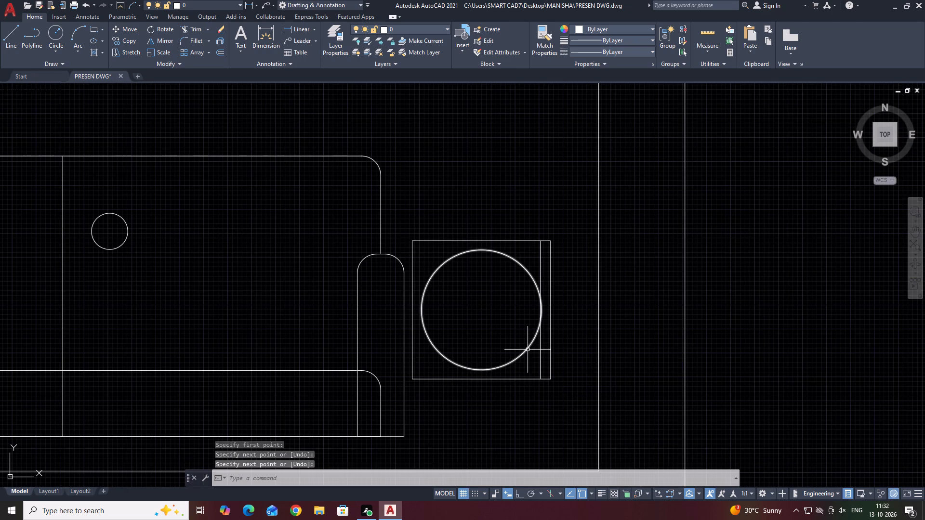
Shrink the side table circle slightly by its right quadrant so it clears the new vertical line.
click(528, 350)
middle_drag(524, 352, 509, 356)
scroll(531, 315, up, 2)
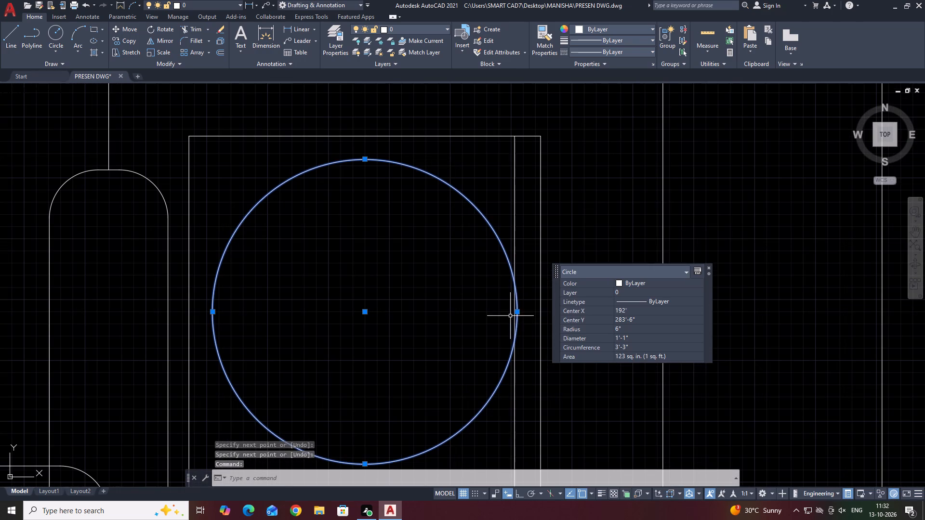
click(518, 312)
click(505, 315)
key(Escape)
scroll(491, 308, down, 3)
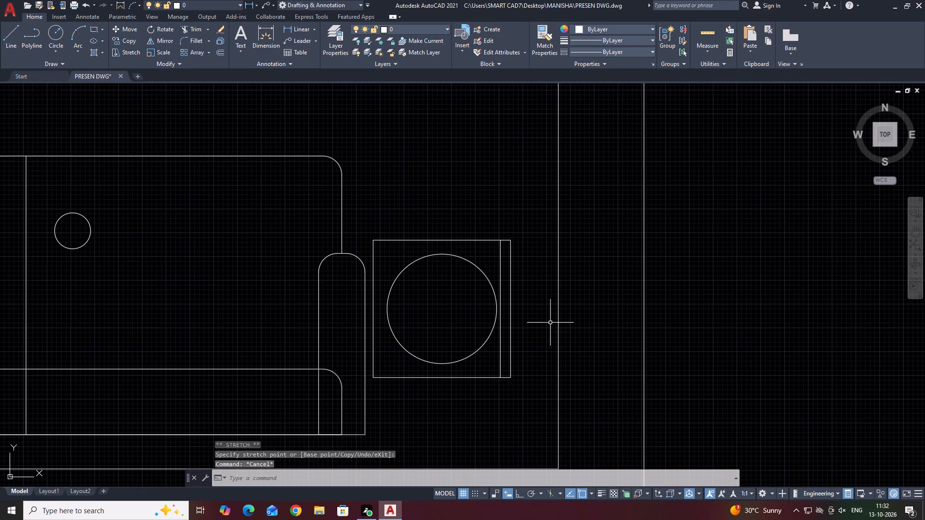
Draw a rectangle about 2'-10" wide by 4'-11" high in the living room, just up and left of the three-seat sofa.
middle_drag(529, 335, 600, 366)
scroll(599, 366, down, 3)
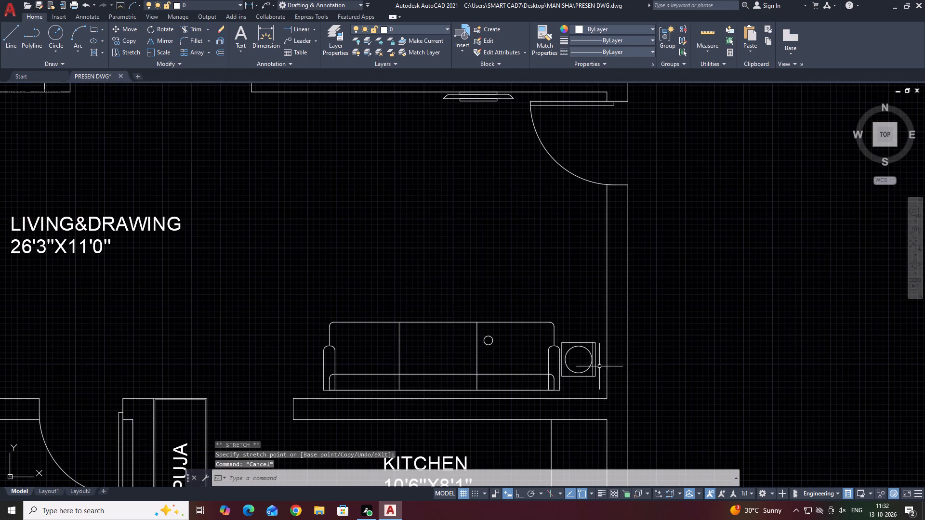
scroll(558, 382, down, 1)
middle_drag(558, 384, 615, 432)
text(REC)
key(space)
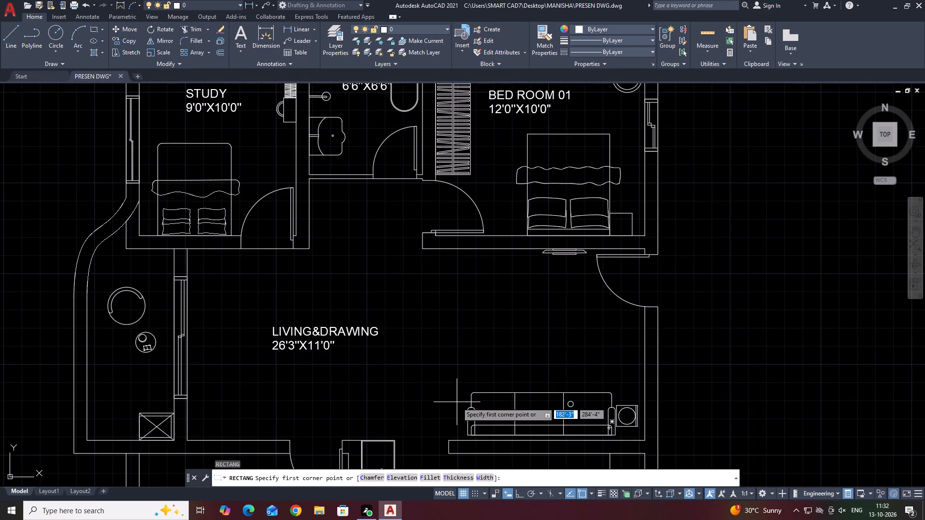
scroll(446, 390, up, 1)
click(399, 277)
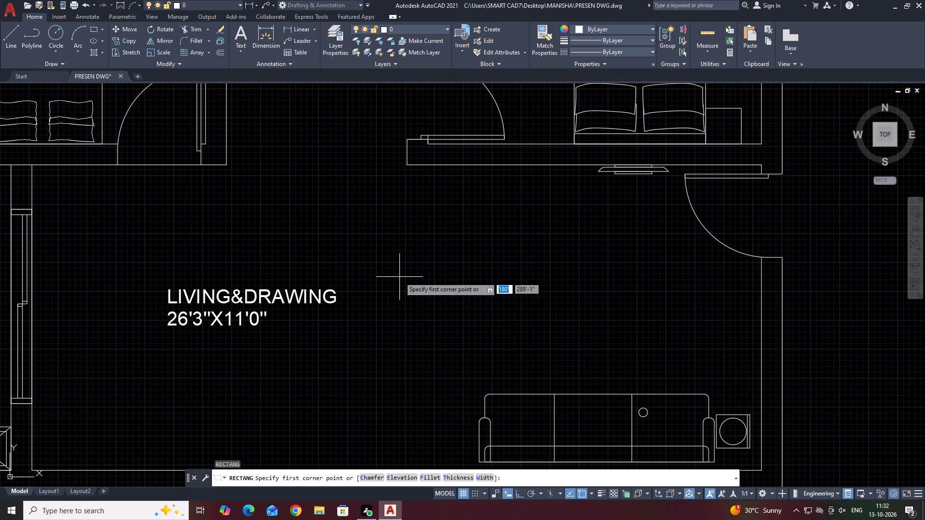
click(478, 413)
middle_drag(483, 405, 464, 293)
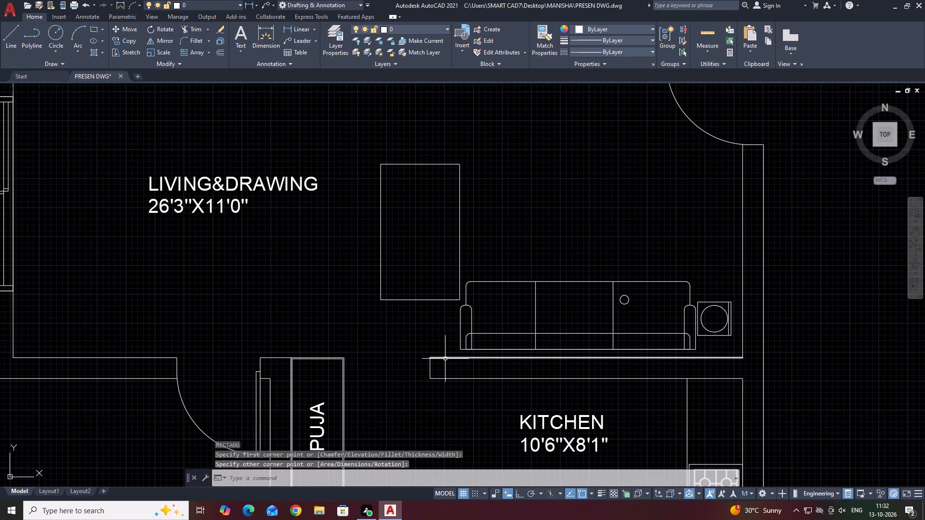
middle_drag(424, 322, 448, 390)
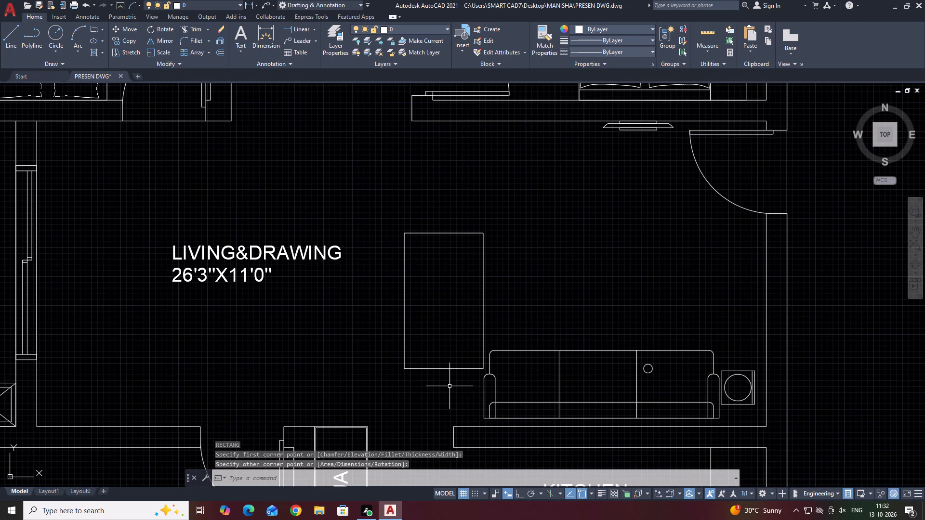
Fillet the new rectangle's upper-right and lower-right corners with the 2" radius.
text(F)
key(space)
click(470, 233)
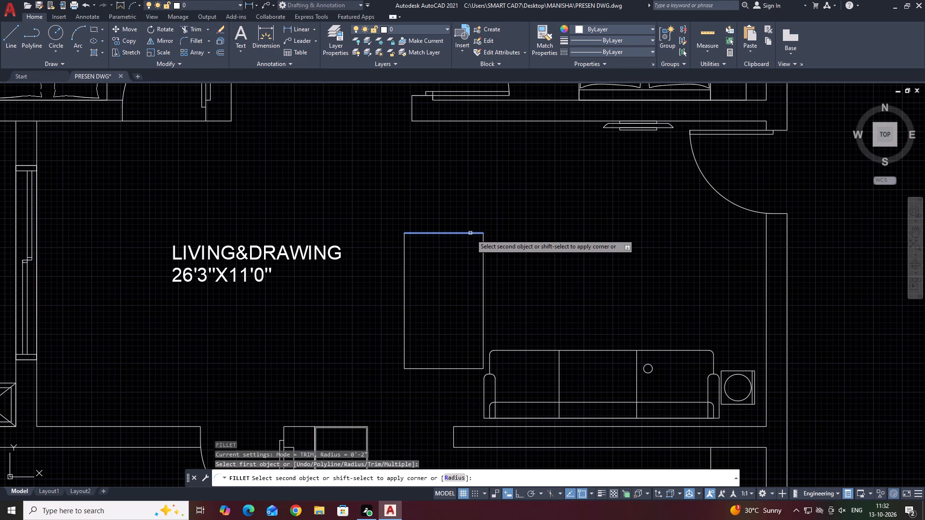
click(483, 243)
middle_drag(495, 295, 460, 234)
key(space)
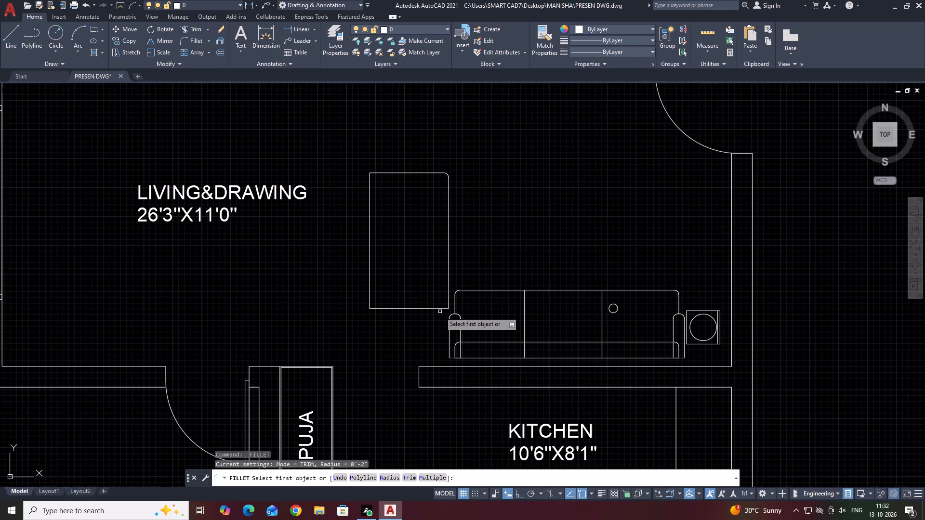
click(440, 309)
click(449, 292)
middle_drag(446, 230, 453, 259)
Draw a horizontal line across the rounded rectangle's mid-height, splitting it into two seats.
key(l)
key(space)
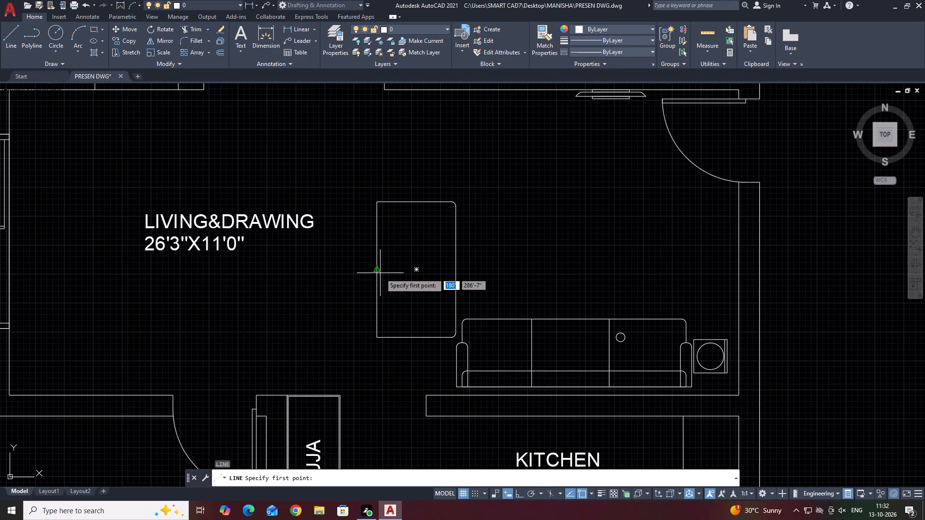
click(377, 266)
click(454, 269)
key(Escape)
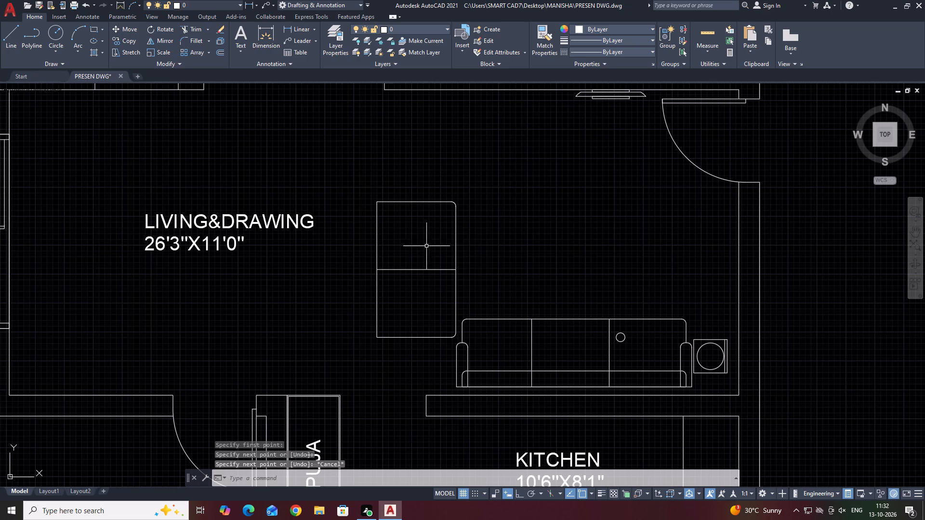
middle_drag(482, 249, 489, 295)
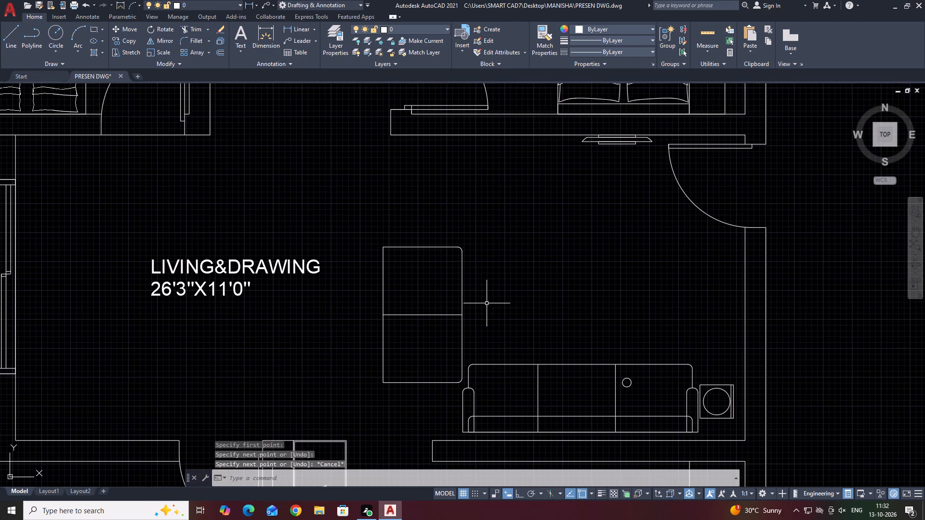
Draw a backrest rectangle about 5'-5" high overlapping the two-seat sofa's left edge and extending past both ends.
key(r)
key(e)
key(c)
key(space)
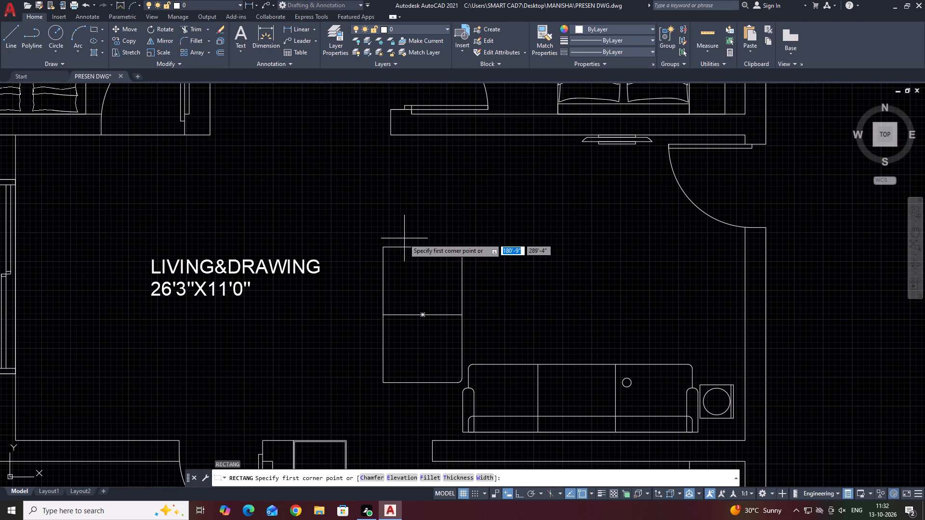
click(402, 239)
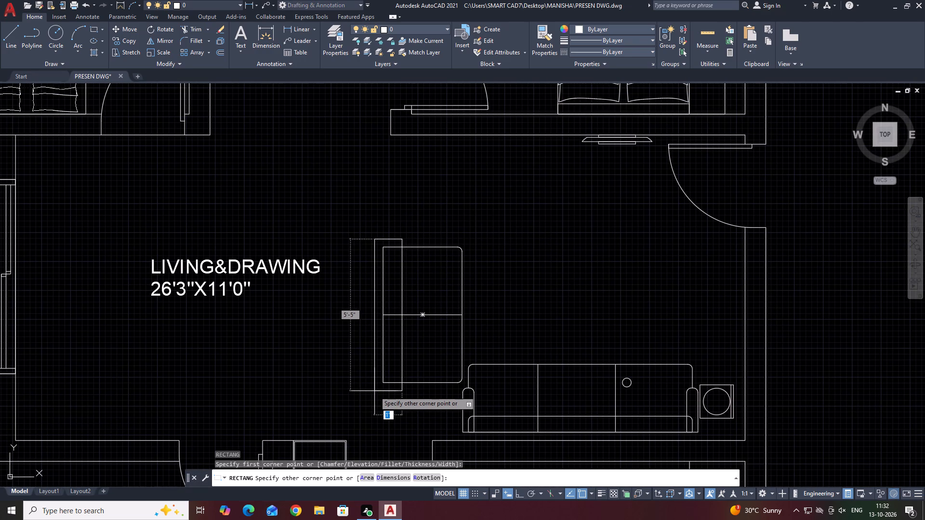
click(373, 392)
middle_drag(419, 358, 415, 353)
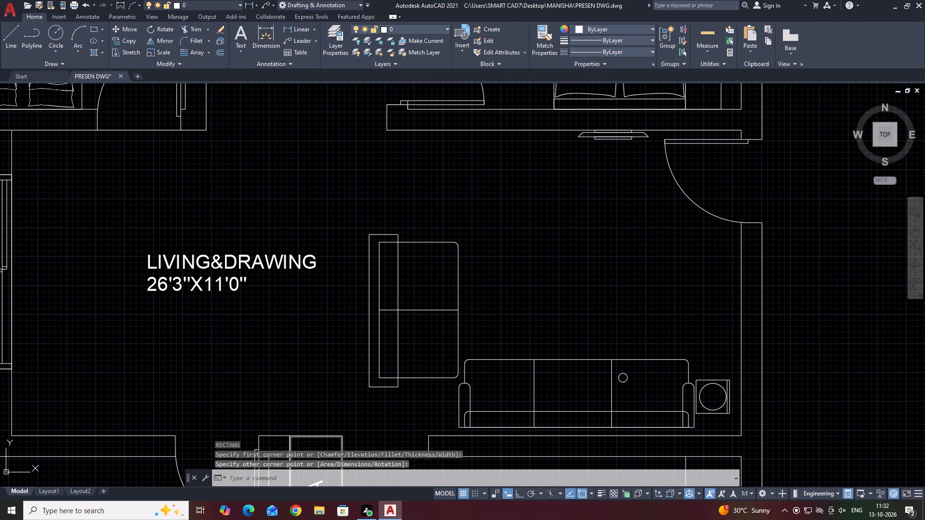
Fillet the backrest rectangle's upper-right and lower-right corners with the 2" radius.
text(F)
key(space)
scroll(405, 295, up, 1)
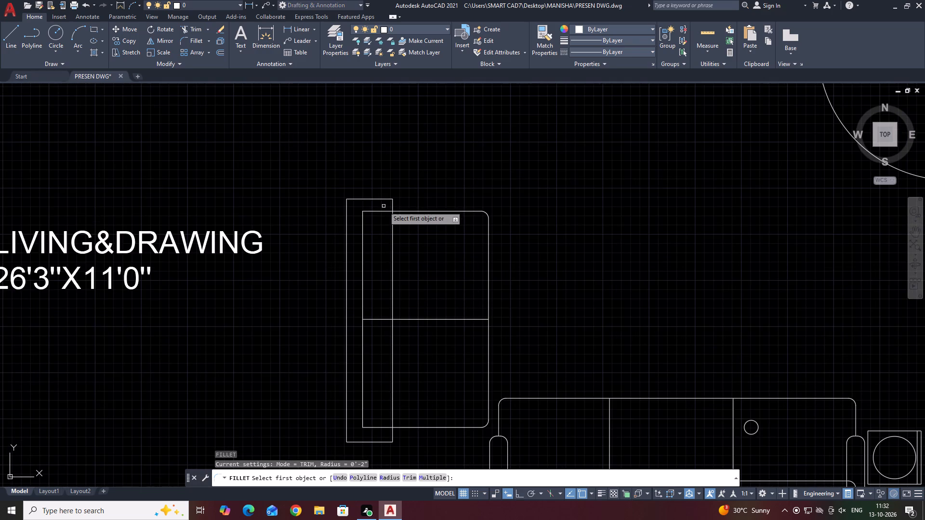
click(384, 199)
click(393, 204)
middle_drag(405, 211, 406, 187)
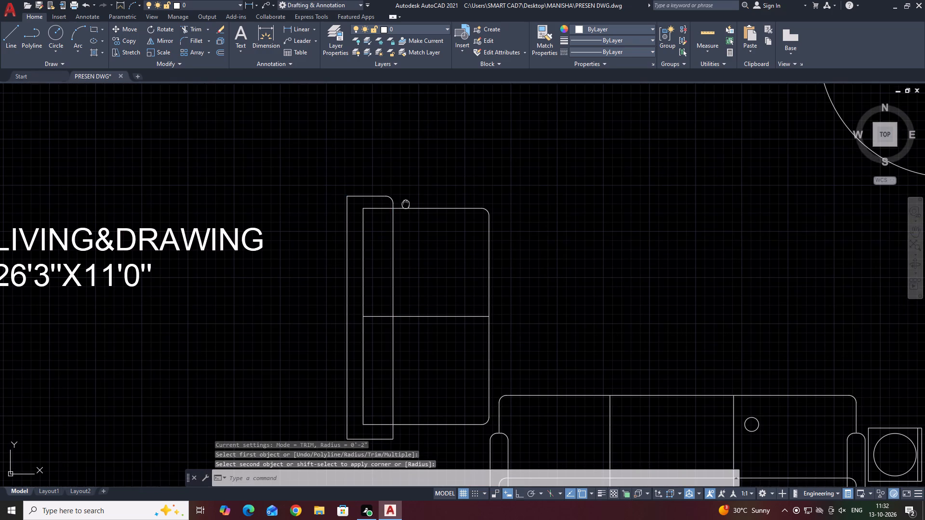
middle_drag(406, 187, 405, 155)
key(space)
click(379, 385)
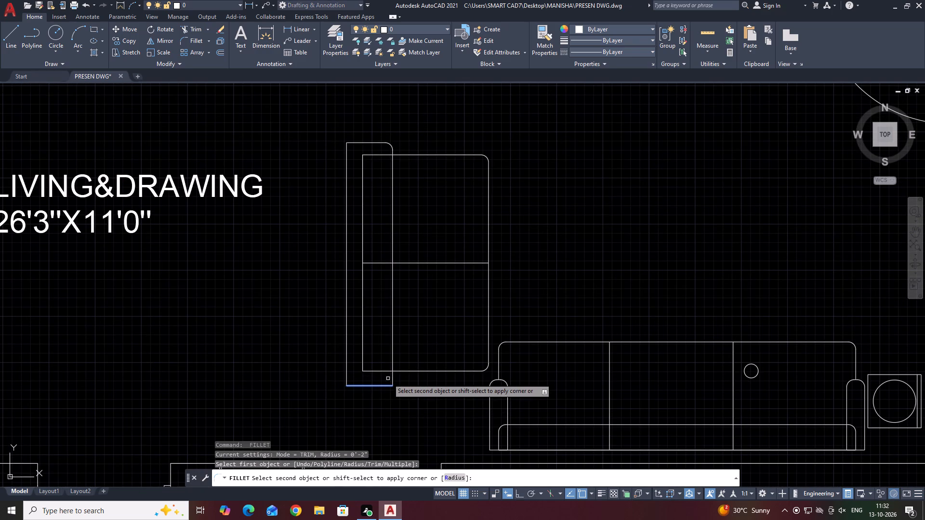
click(393, 378)
middle_drag(375, 221, 390, 252)
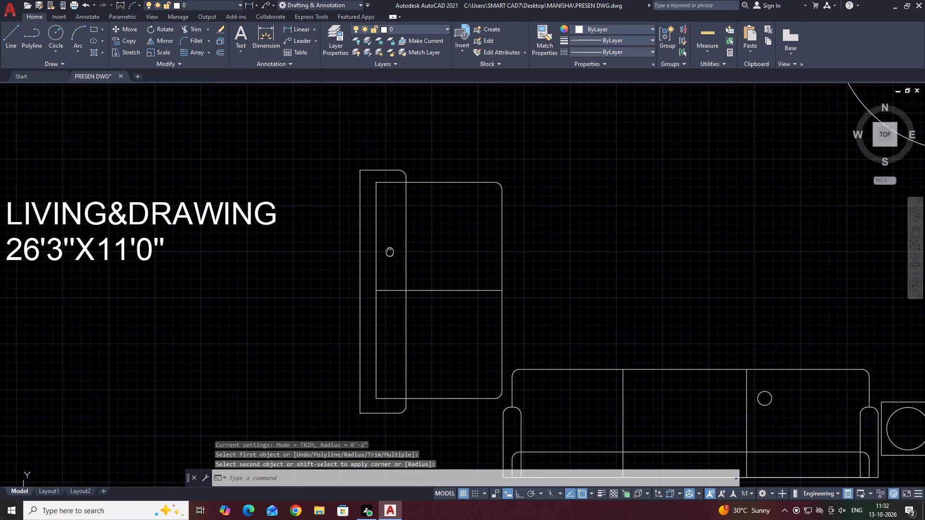
middle_drag(390, 252, 426, 295)
middle_drag(467, 303, 441, 261)
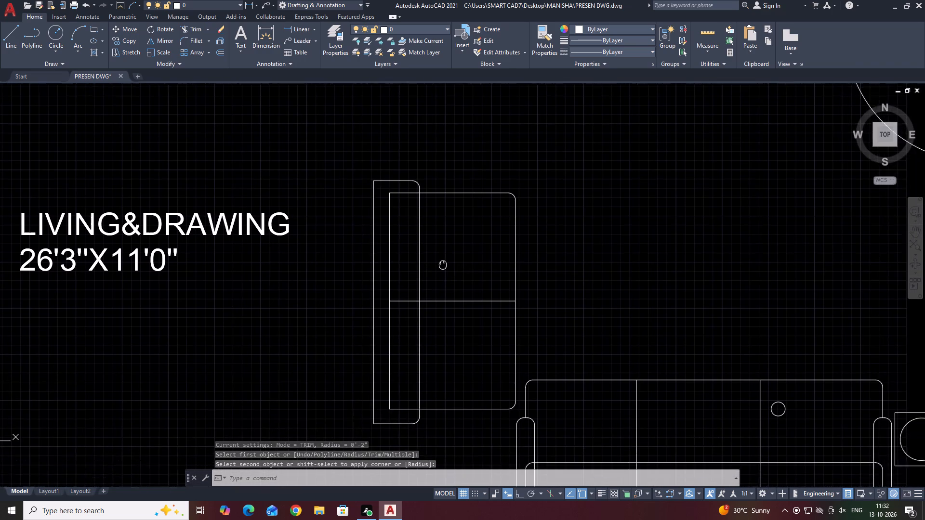
middle_drag(441, 261, 435, 225)
middle_drag(459, 267, 420, 253)
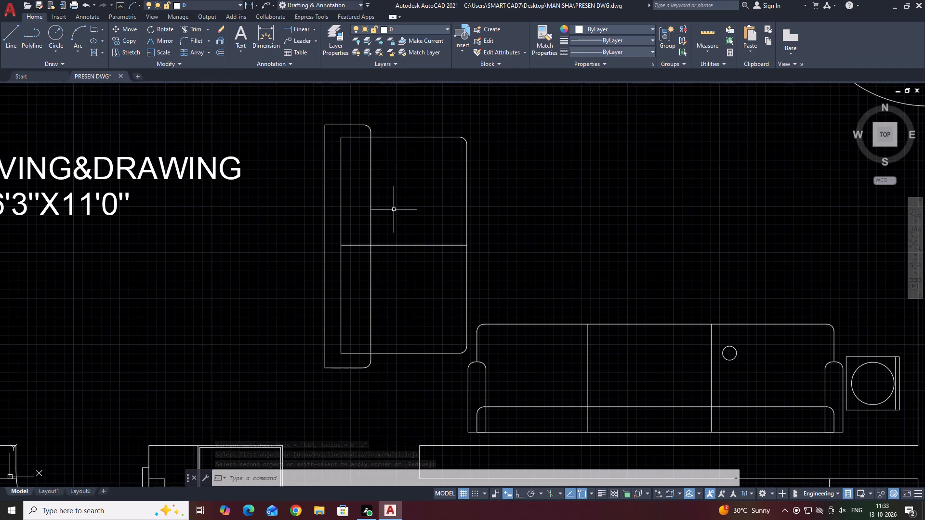
middle_drag(465, 212, 457, 184)
Draw a rectangle about 2'-1" wide on the two-seat sofa's top edge, starting at the backrest's front line.
key(r)
key(e)
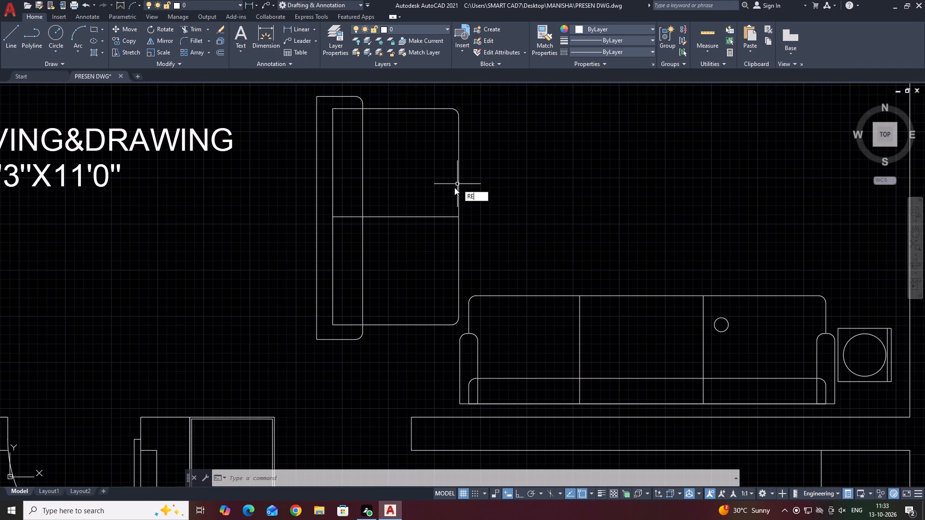
key(c)
key(space)
middle_drag(449, 212, 435, 292)
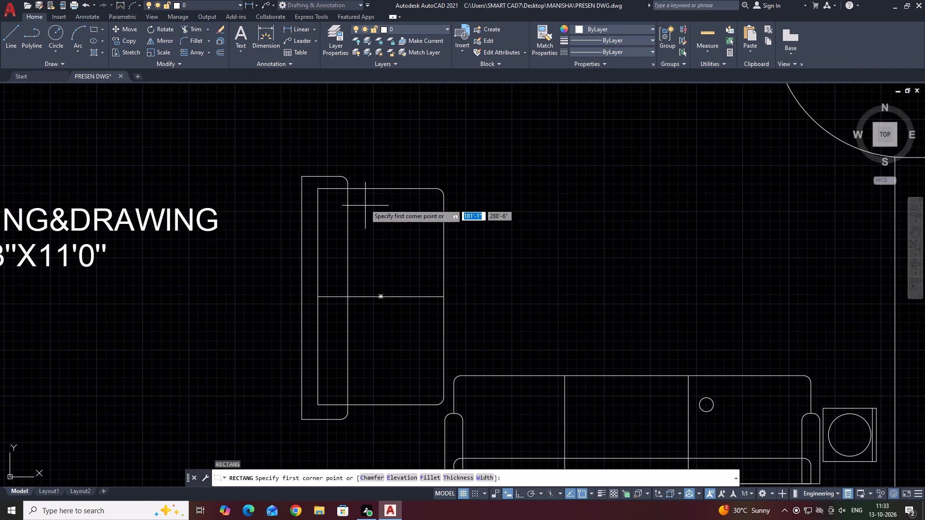
middle_drag(355, 182, 346, 256)
click(338, 263)
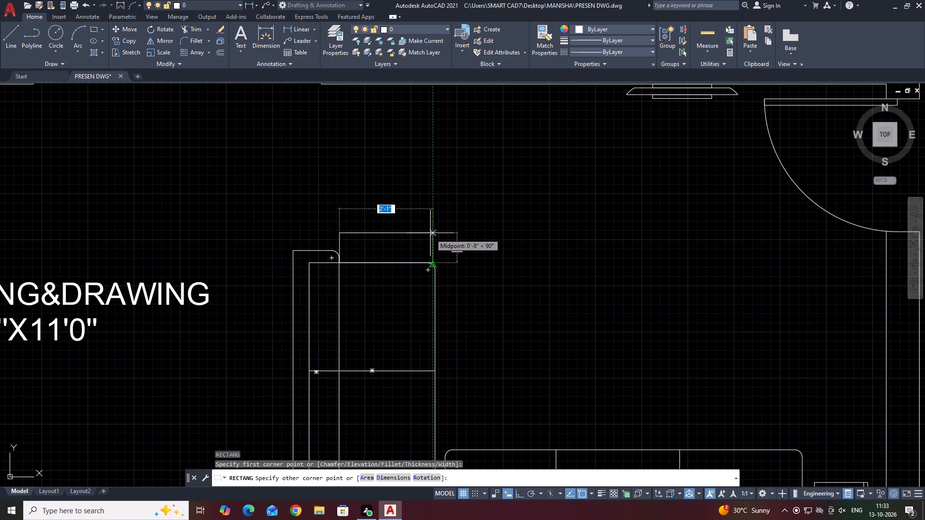
click(430, 224)
middle_drag(436, 238, 405, 149)
Mirror the top rectangle about the seat's horizontal centre line with Ortho on, keeping the original.
click(404, 151)
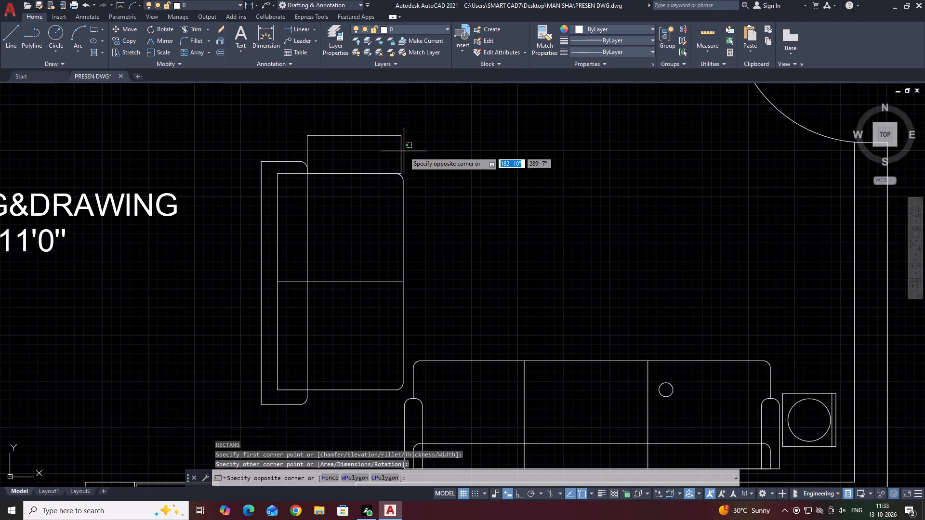
click(399, 152)
middle_drag(434, 174, 414, 176)
text(MI)
key(space)
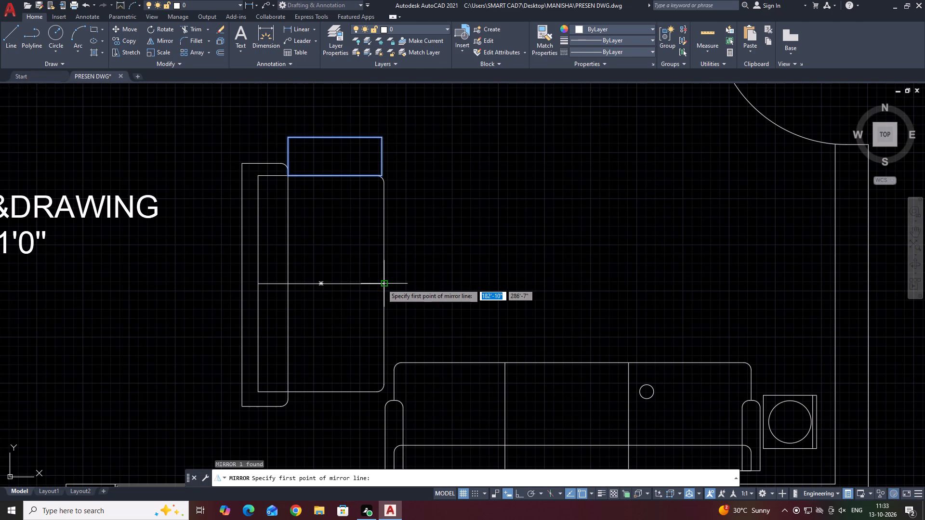
click(383, 284)
key(F8)
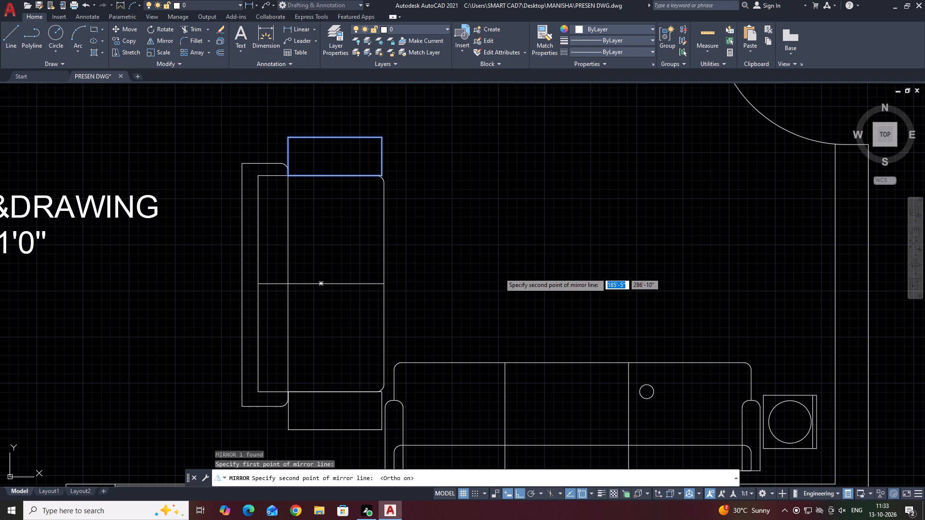
click(501, 273)
drag(516, 309, 501, 273)
middle_drag(400, 273, 369, 266)
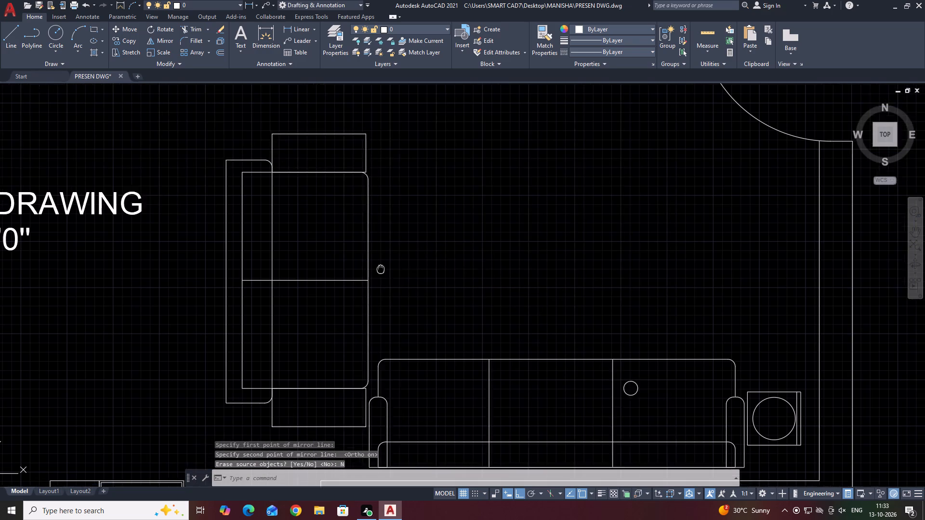
middle_drag(369, 266, 387, 261)
middle_drag(410, 293, 407, 288)
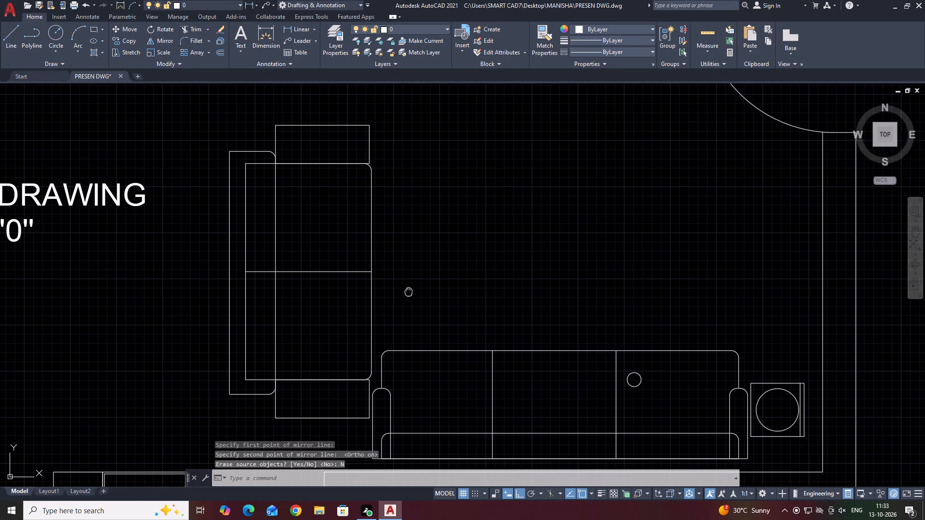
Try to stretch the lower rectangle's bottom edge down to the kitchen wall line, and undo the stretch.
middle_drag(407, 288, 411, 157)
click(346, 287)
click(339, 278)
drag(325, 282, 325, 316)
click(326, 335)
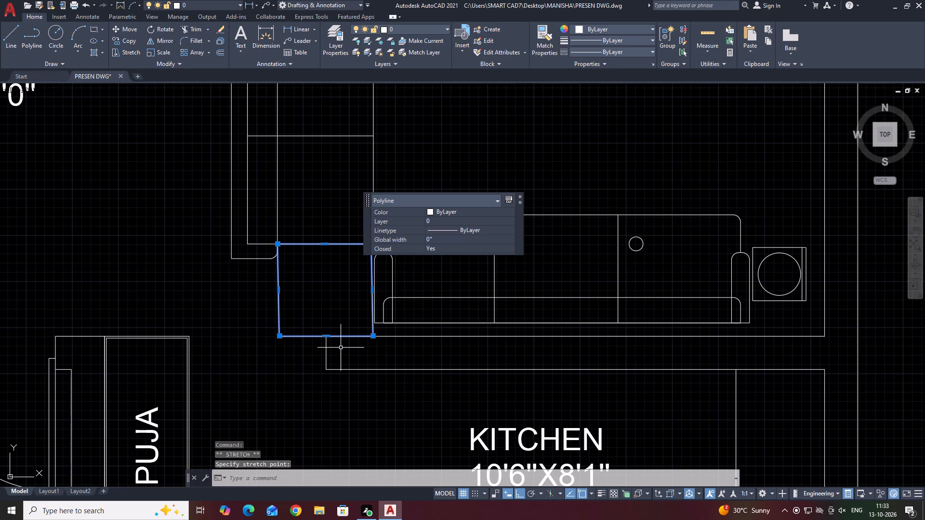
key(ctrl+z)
Stretch the bottom edge of the rectangle below the two-seat sofa straight down to the kitchen wall line.
click(328, 286)
click(323, 268)
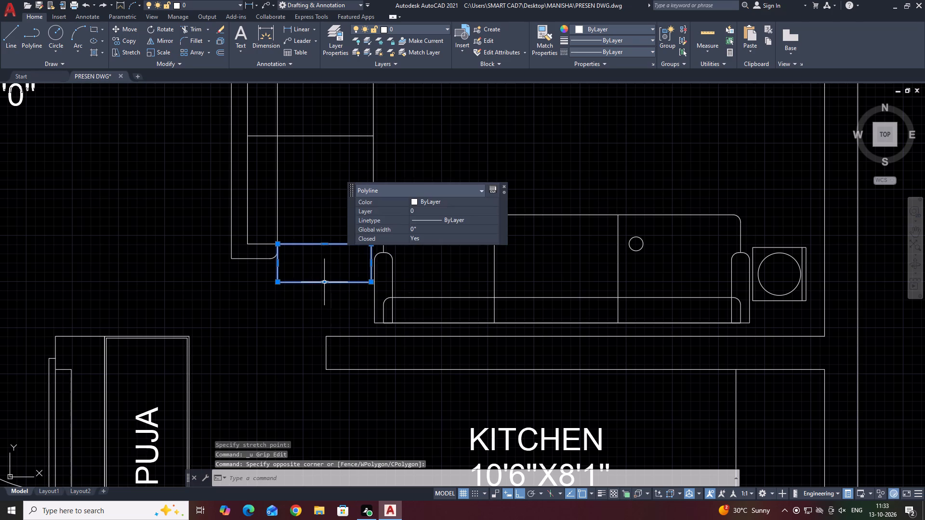
click(323, 282)
scroll(321, 336, up, 3)
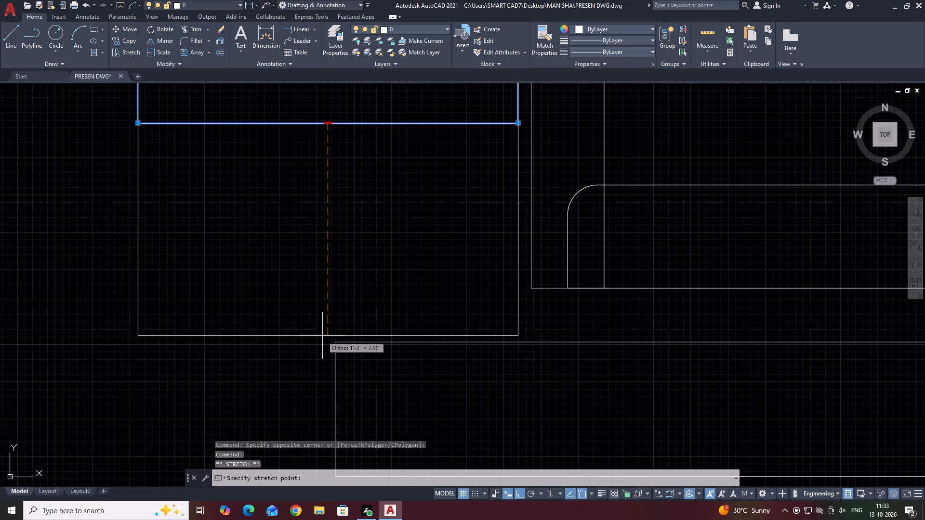
click(325, 342)
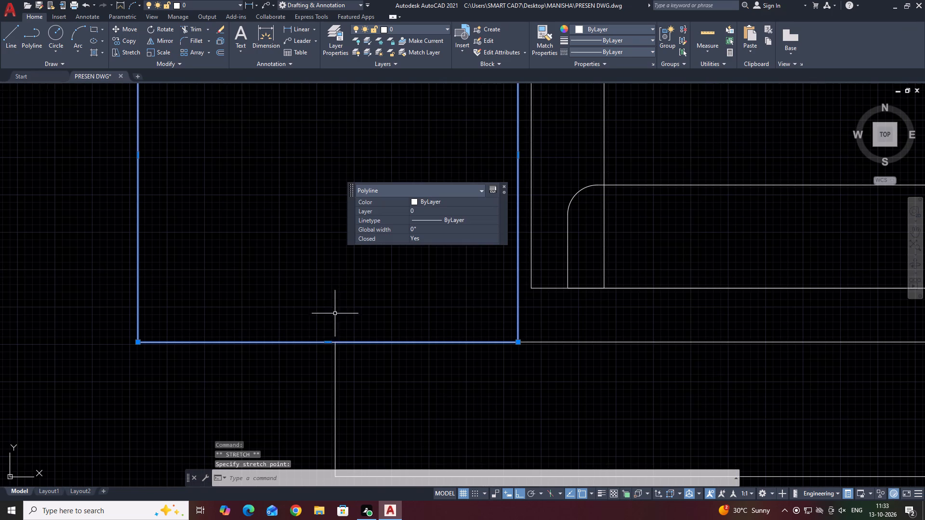
key(Escape)
Draw a centre-table rectangle in the open floor between the two-seat sofa and the three-seat sofa.
scroll(381, 334, down, 3)
middle_drag(454, 239, 438, 244)
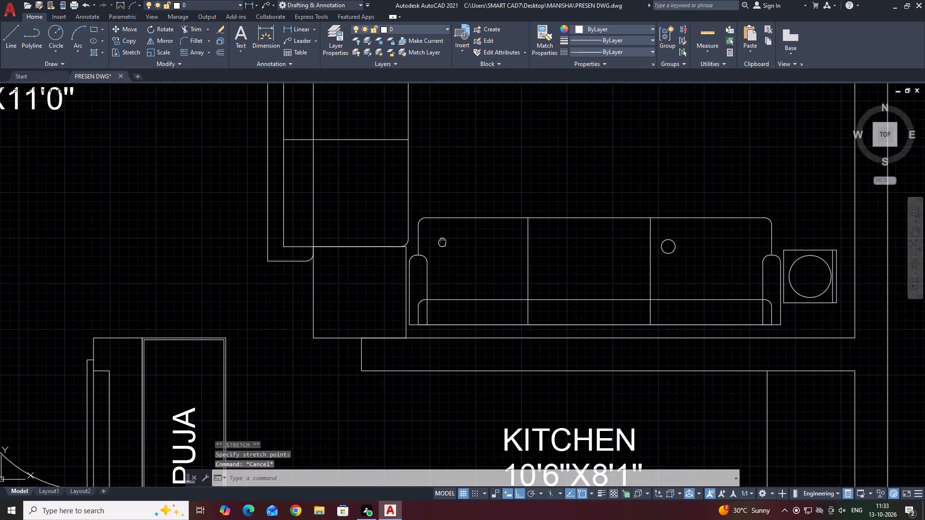
middle_drag(438, 244, 321, 289)
scroll(321, 289, down, 2)
middle_drag(437, 260, 435, 273)
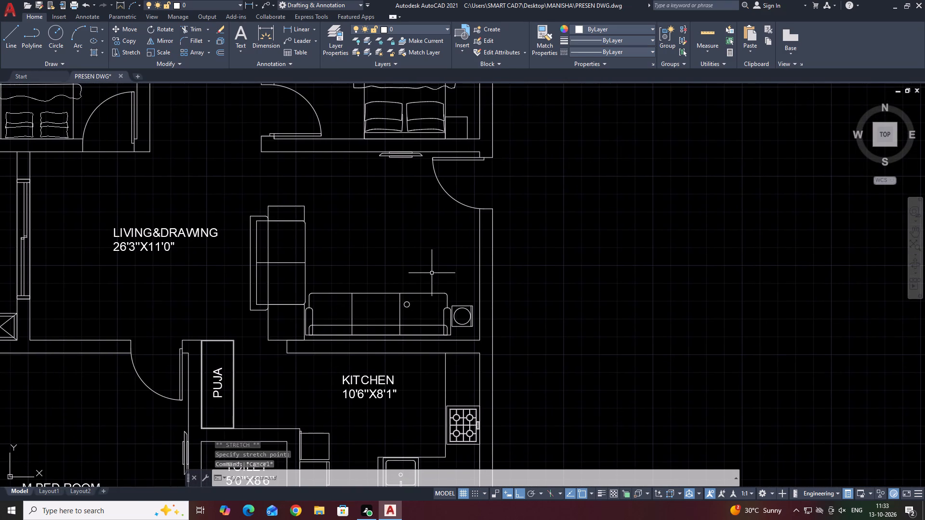
middle_drag(296, 282, 310, 309)
key(r)
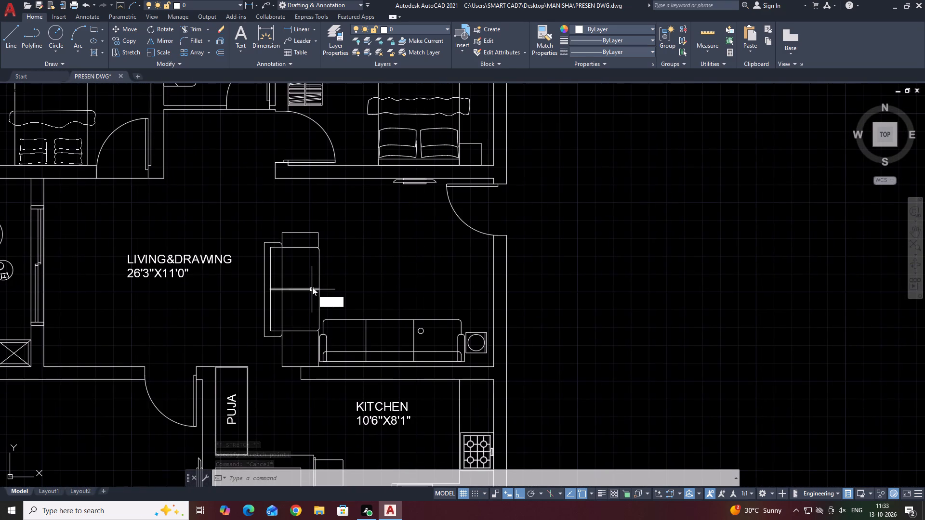
key(e)
key(c)
key(space)
scroll(350, 296, up, 1)
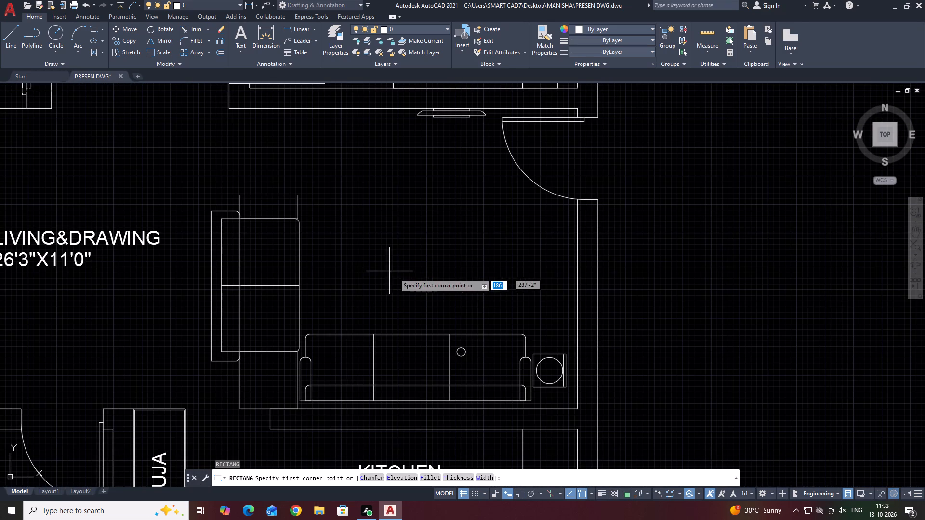
click(376, 250)
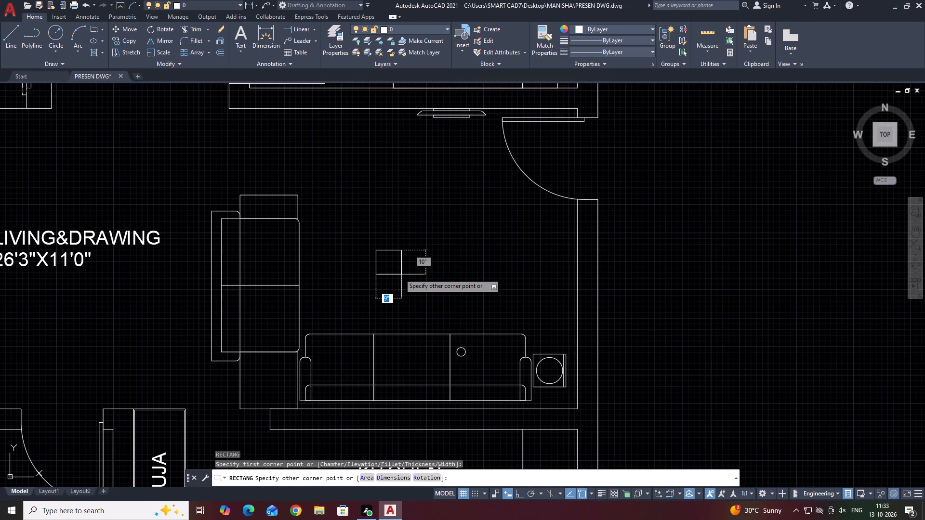
click(457, 299)
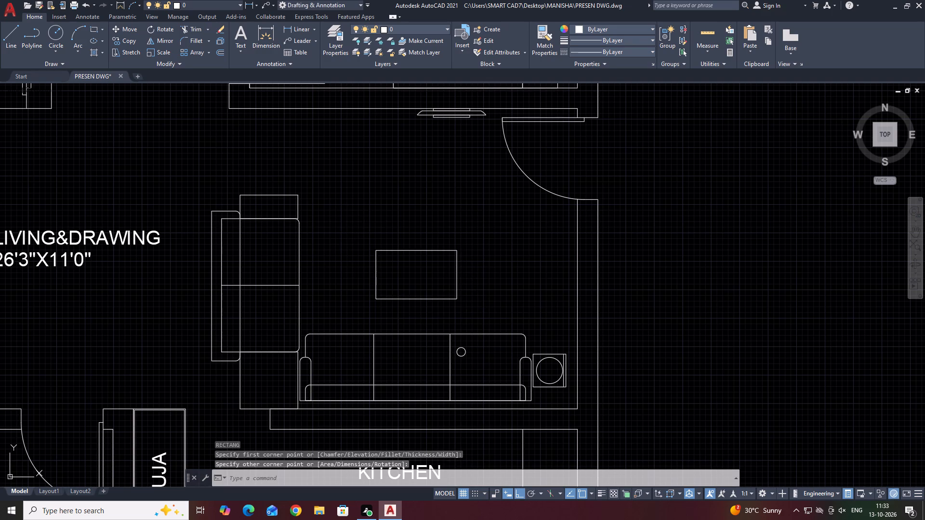
Draw a spline with Ortho off as a cushion's left side, ending on the two-seat sofa seat's top edge near the backrest.
middle_drag(236, 249, 340, 297)
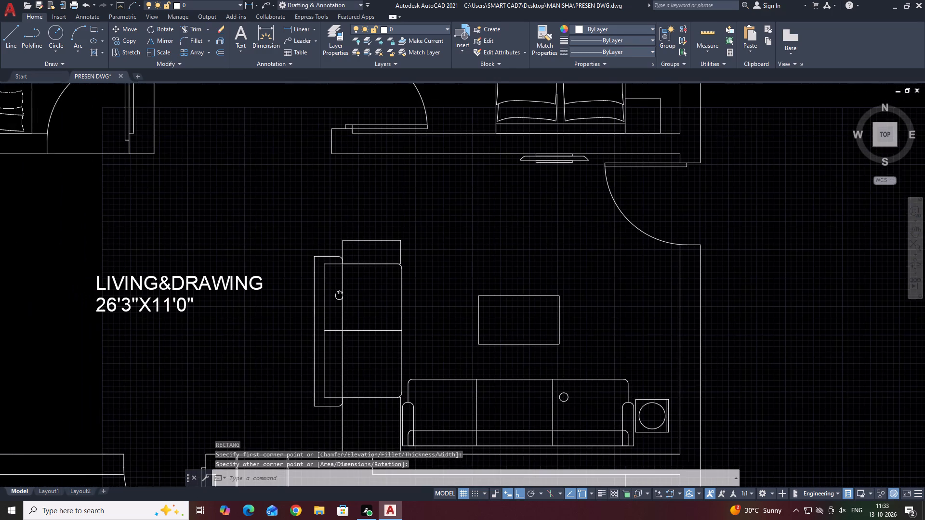
middle_drag(340, 297, 341, 297)
scroll(353, 313, up, 1)
middle_drag(348, 298, 366, 310)
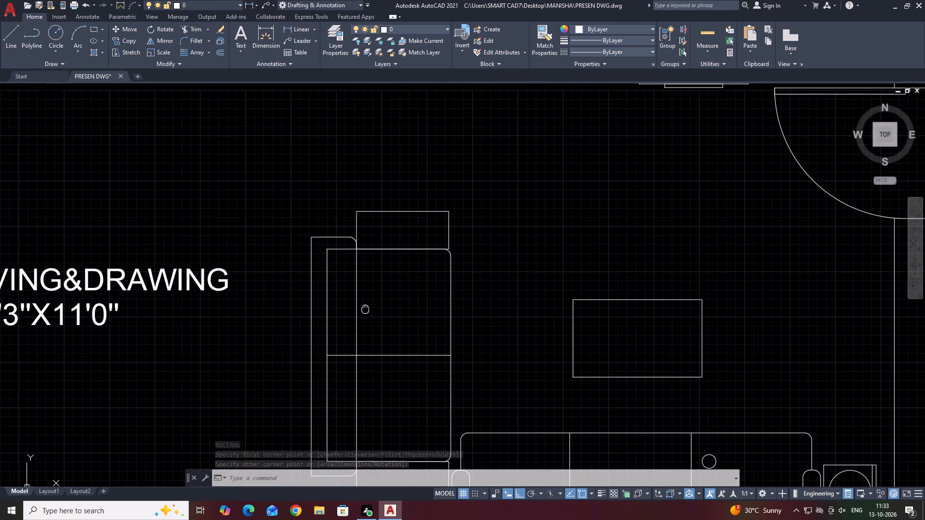
middle_drag(366, 310, 369, 313)
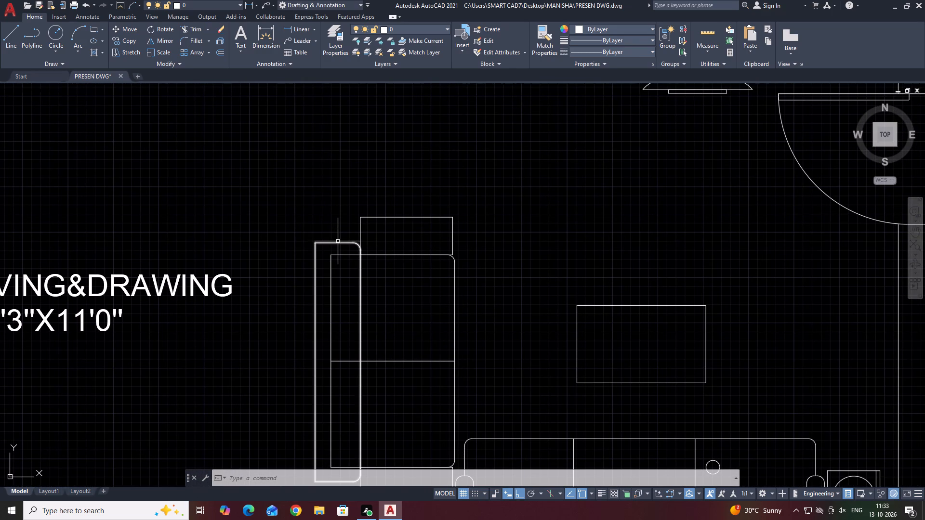
key(s)
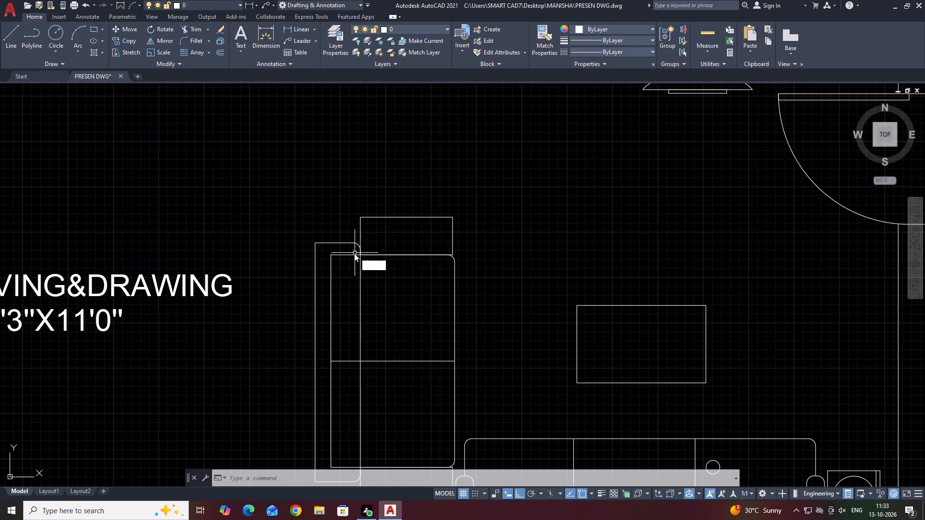
text(PL)
key(space)
scroll(340, 286, up, 2)
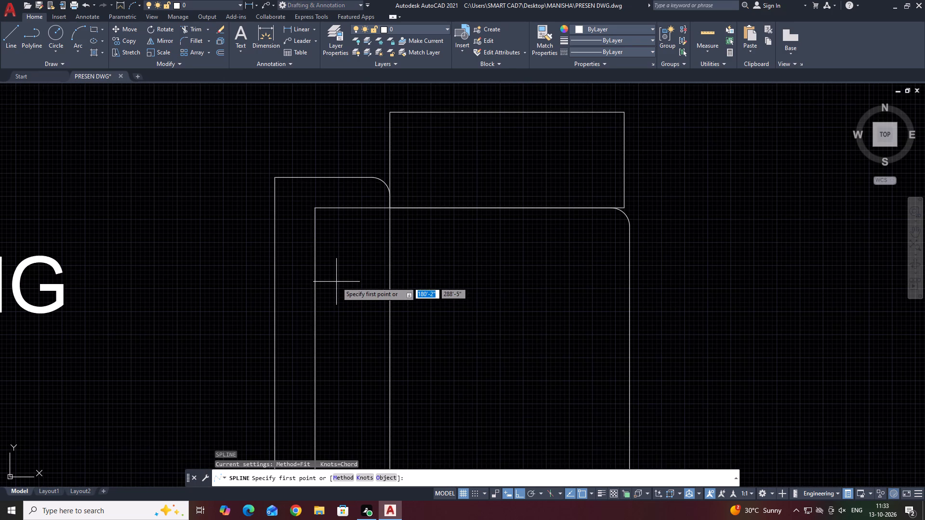
click(338, 304)
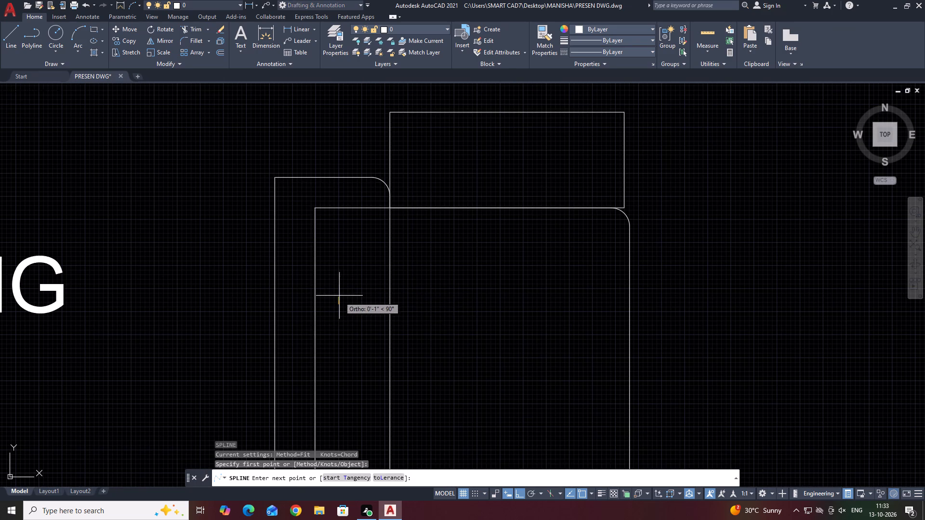
key(F8)
scroll(346, 278, up, 1)
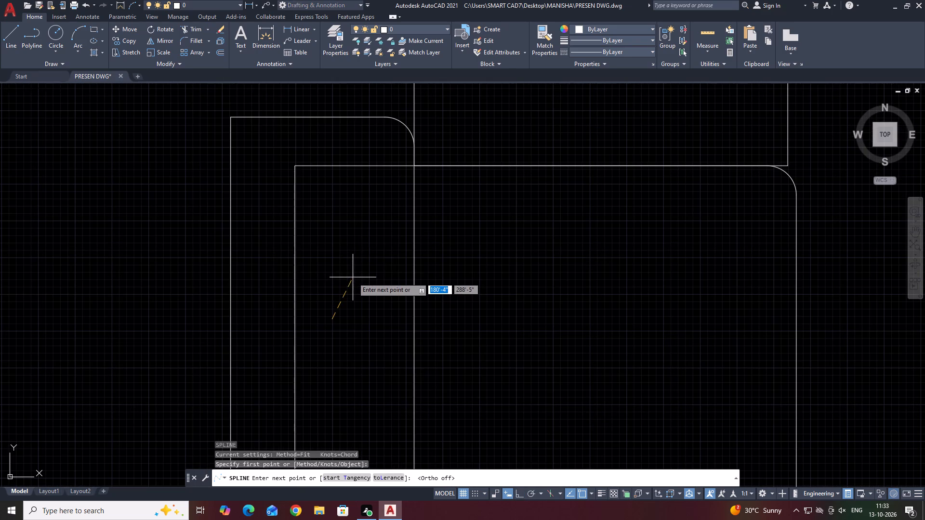
click(362, 241)
click(365, 227)
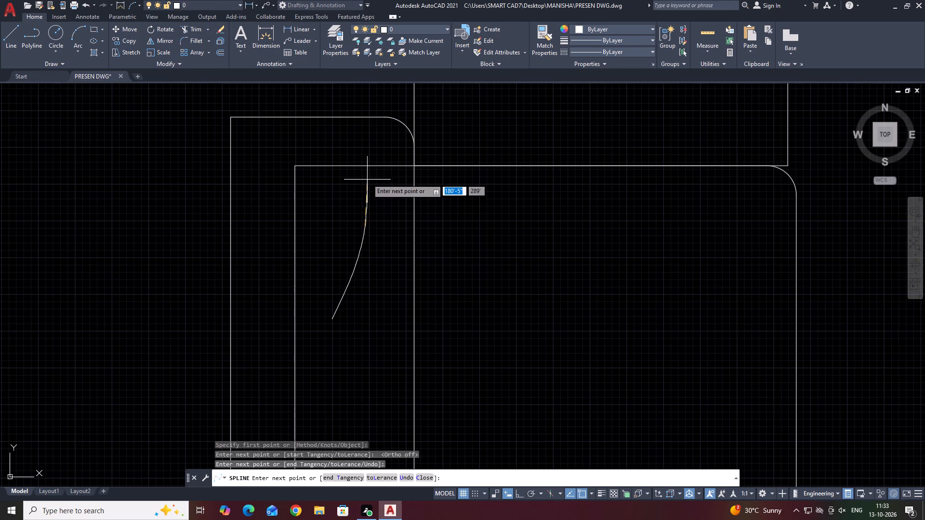
click(366, 165)
key(space)
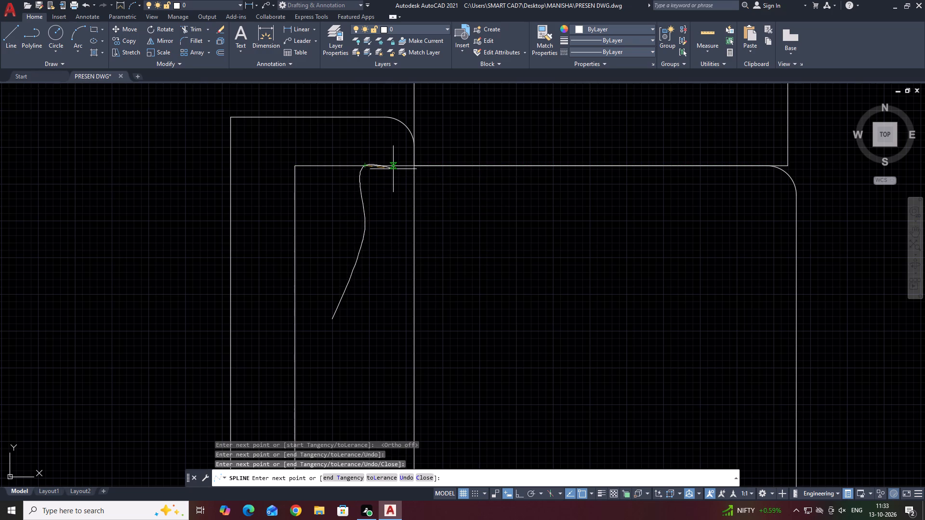
Draw the cushion's top side as a spline from the left spline's upper end, sloping down across the seat.
key(space)
click(364, 167)
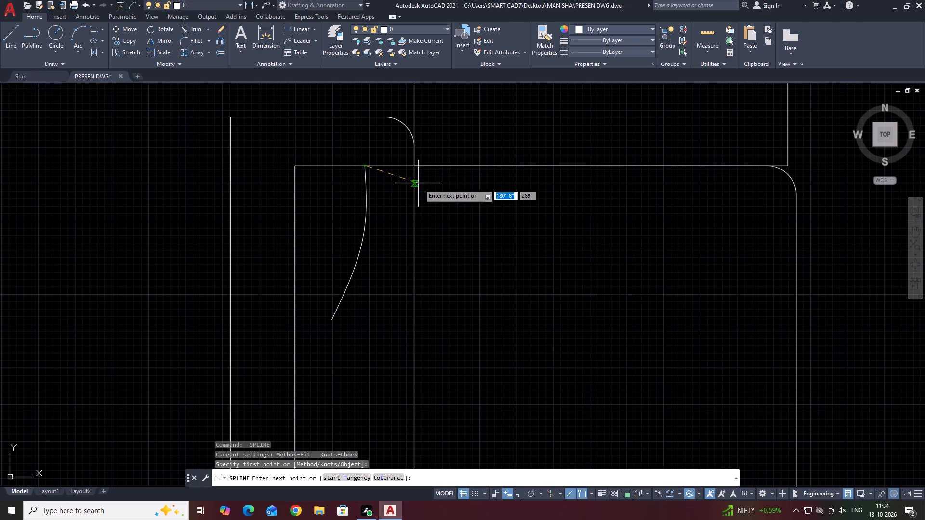
click(437, 188)
click(468, 205)
click(502, 217)
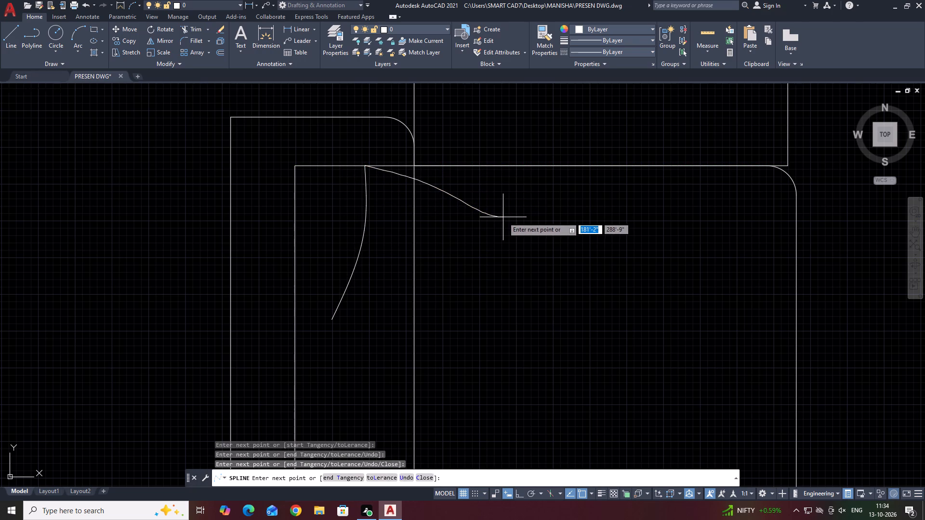
key(space)
Draw the cushion's bottom side as a spline from the left spline's lower end to the backrest's front line.
key(space)
click(332, 319)
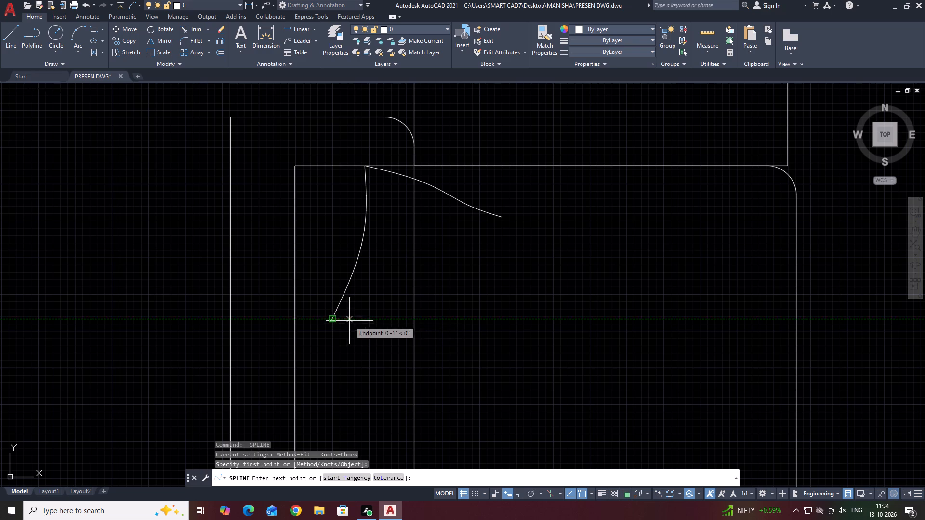
click(382, 332)
click(412, 353)
key(space)
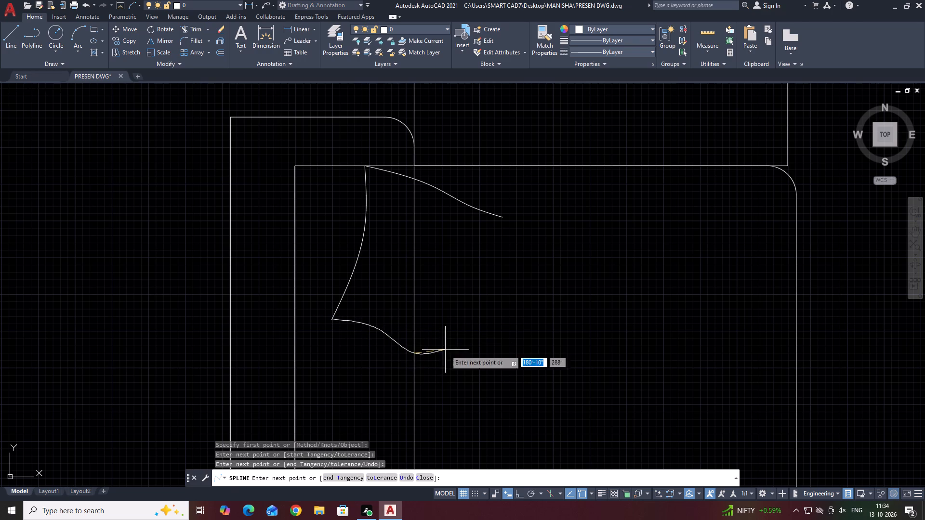
Draw the cushion's right side as a spline running down from the free end of its top side.
key(space)
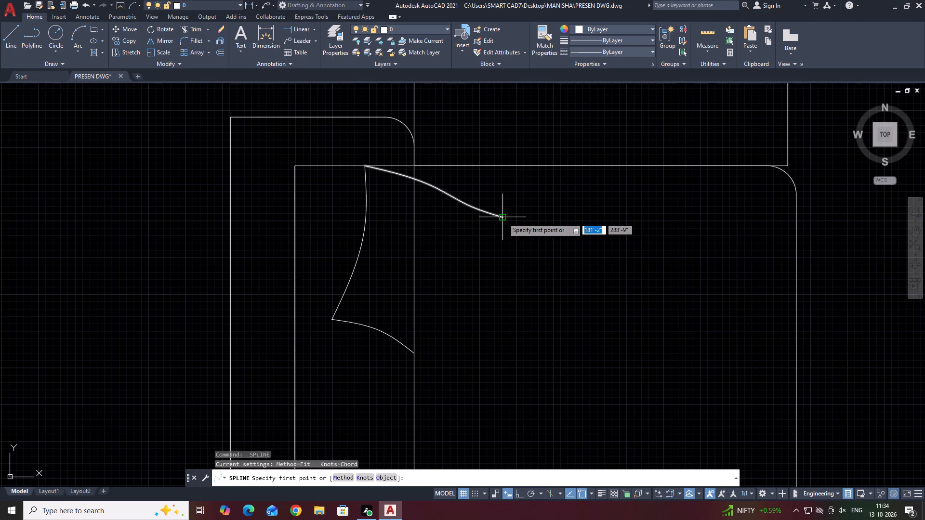
click(503, 218)
drag(495, 247, 495, 255)
click(476, 313)
key(space)
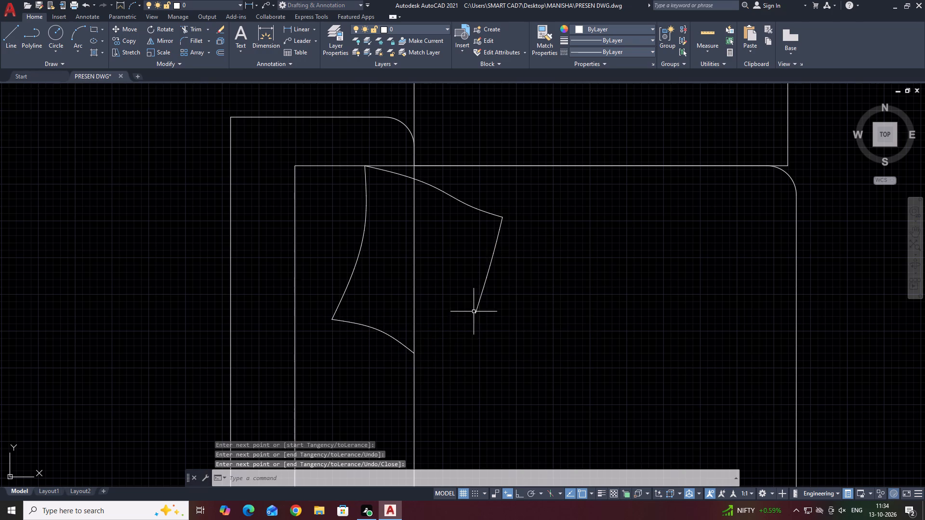
Draw the left side of a second, overlapping cushion as a spline starting on the backrest's front line and passing the first cushion's bottom end.
middle_drag(473, 317, 413, 180)
key(space)
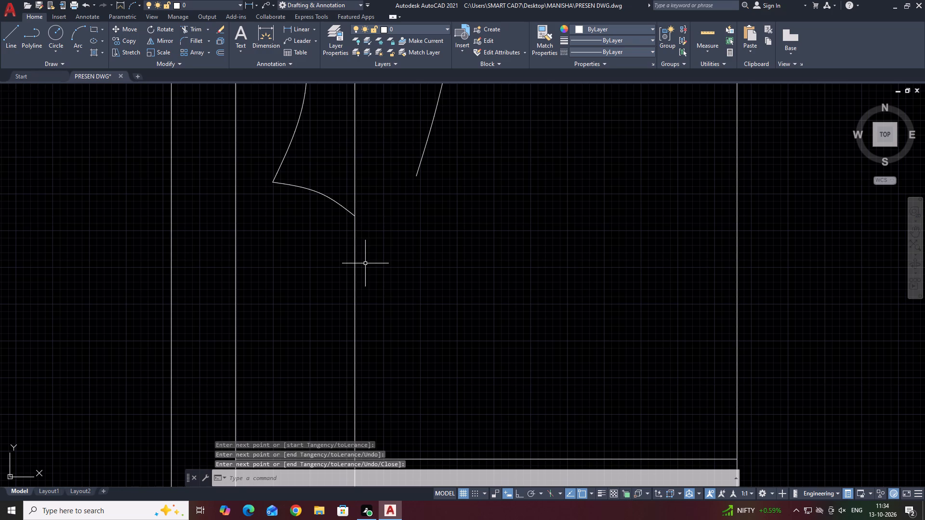
click(357, 158)
click(356, 223)
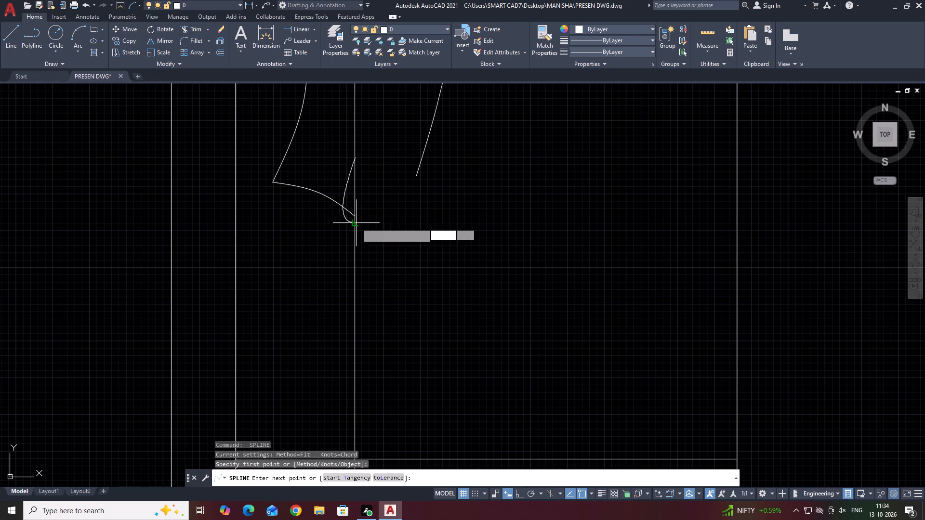
click(334, 306)
key(space)
Draw the second cushion's bottom side as a spline from the lower end of its left side.
key(space)
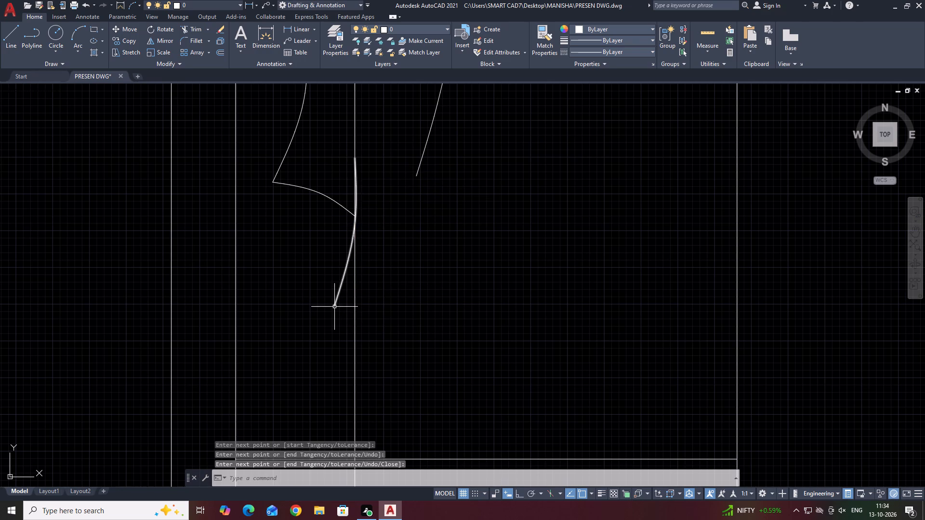
click(334, 305)
click(382, 334)
scroll(408, 330, down, 3)
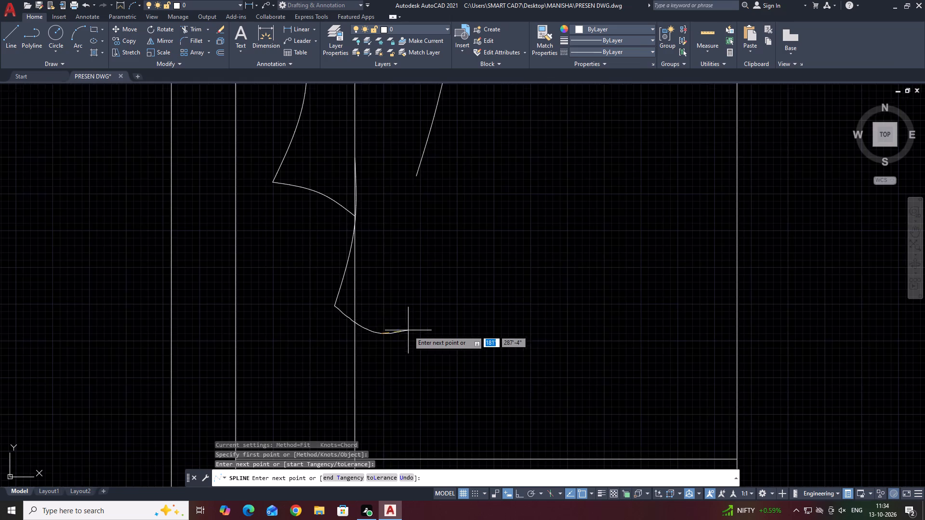
scroll(408, 330, down, 1)
click(417, 337)
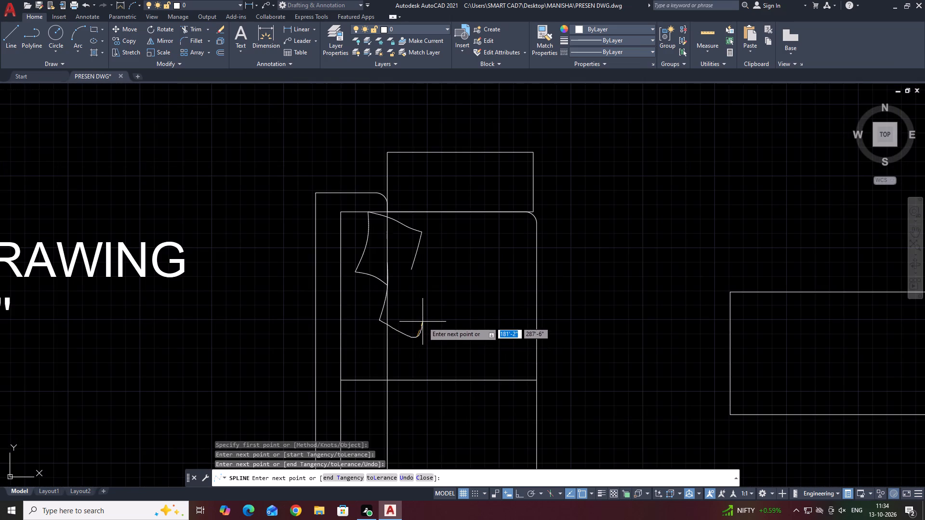
key(space)
Draw the second cushion's right side as a spline upward from the free end of its bottom side.
key(space)
click(417, 338)
click(424, 309)
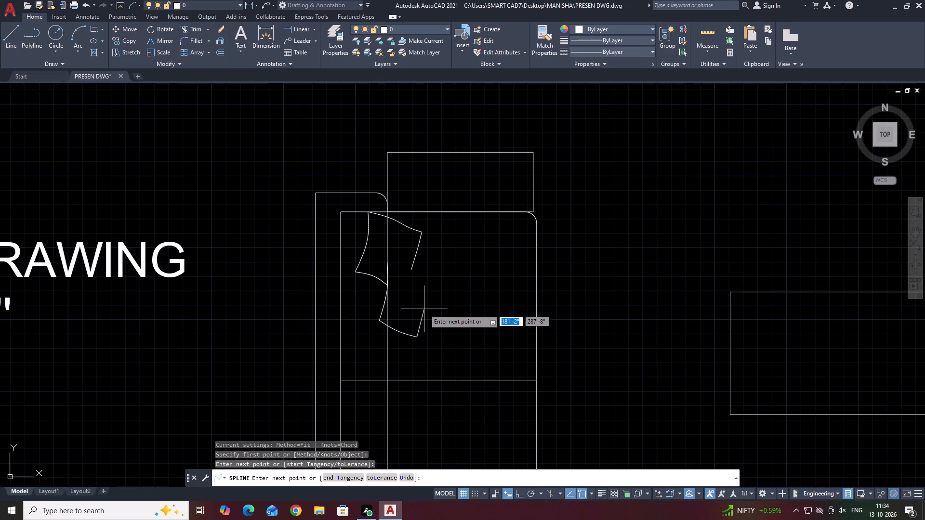
click(425, 296)
click(426, 286)
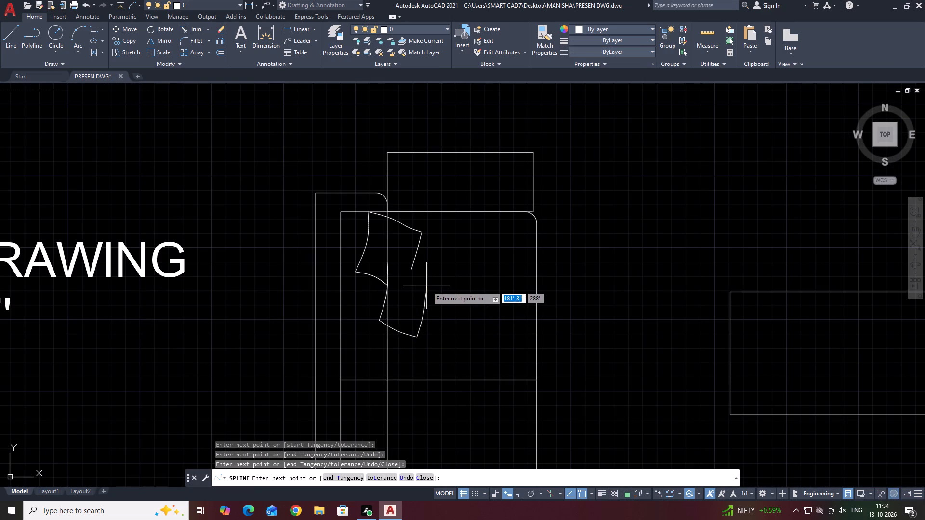
key(space)
Close the second cushion with a top spline from its left side, through the first cushion's right side end, to its right side.
key(space)
click(385, 262)
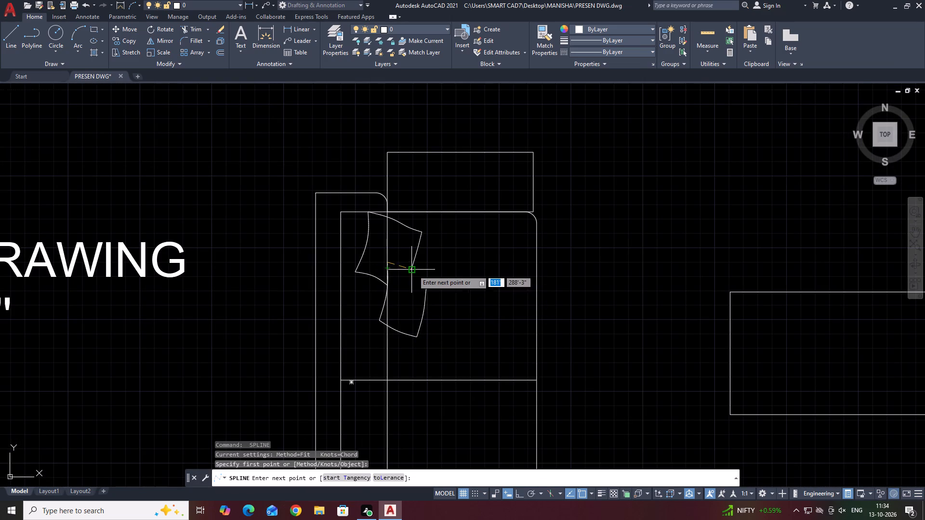
click(415, 271)
click(429, 286)
key(space)
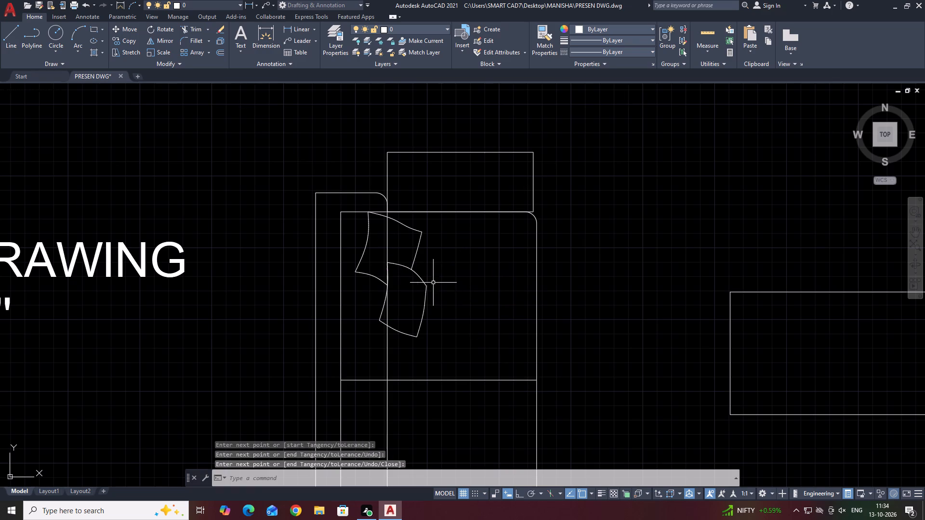
Trim the two-seat sofa's backrest front line where it crosses both cushions.
middle_drag(445, 267, 440, 266)
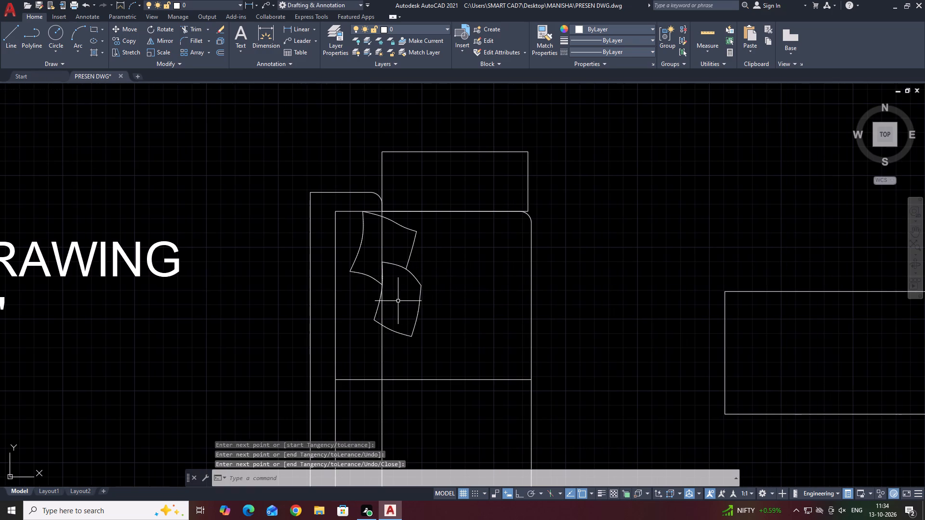
key(t)
key(r)
key(space)
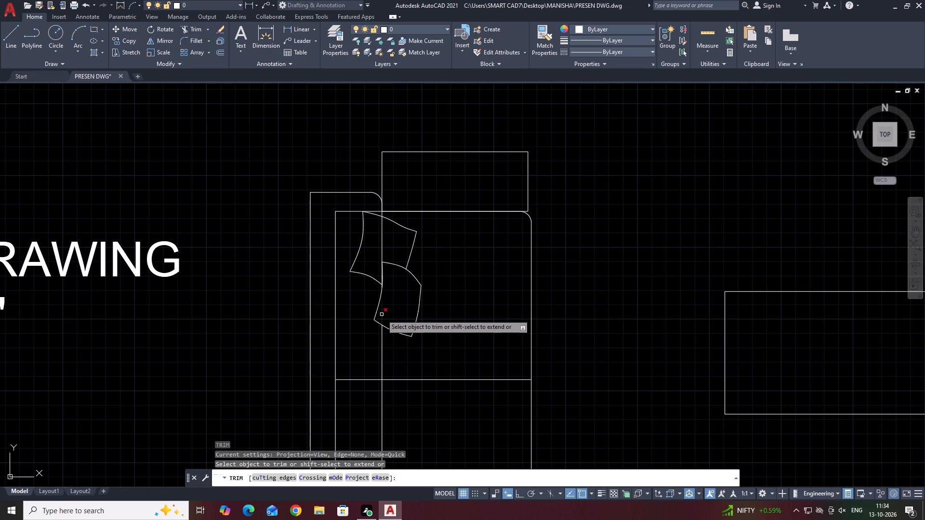
click(382, 314)
click(381, 249)
scroll(381, 273, up, 2)
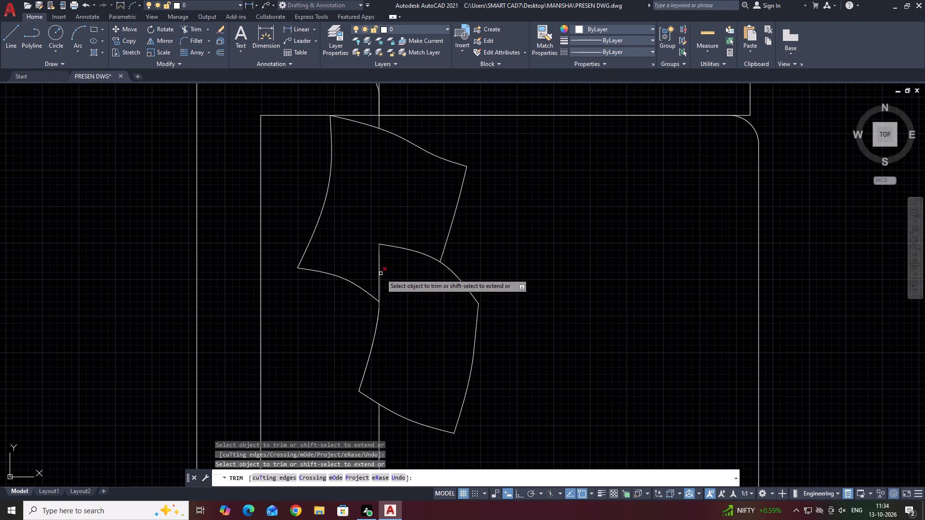
click(379, 276)
key(space)
Mirror both cushions about the line dividing the two seats, keeping the originals.
scroll(385, 272, down, 3)
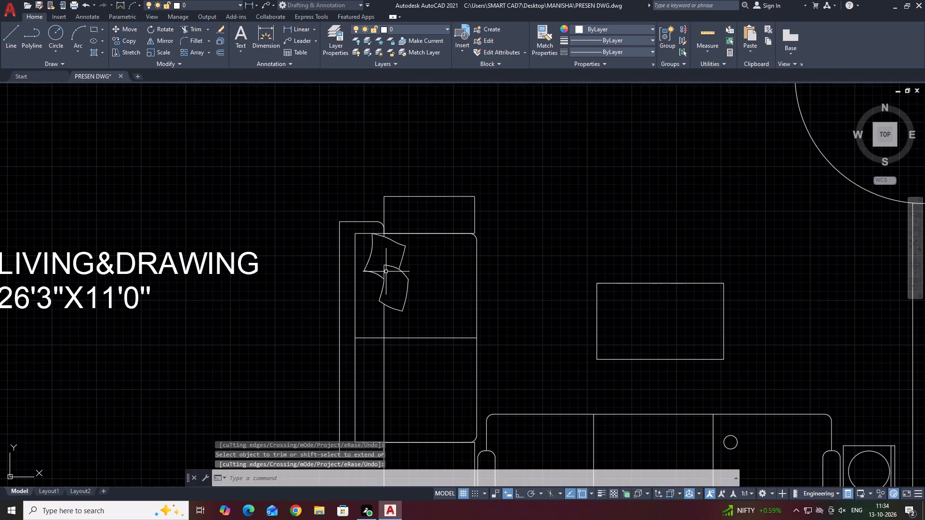
click(360, 226)
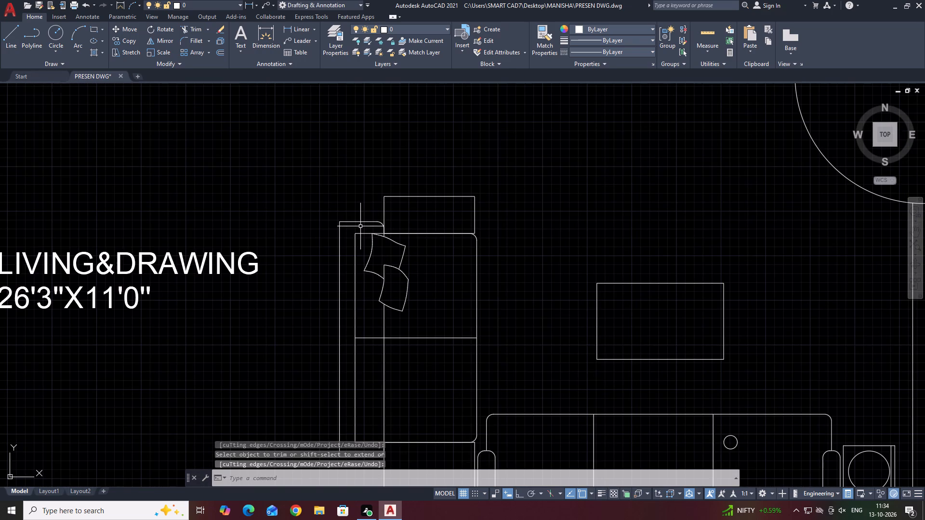
click(424, 321)
middle_drag(423, 321, 392, 260)
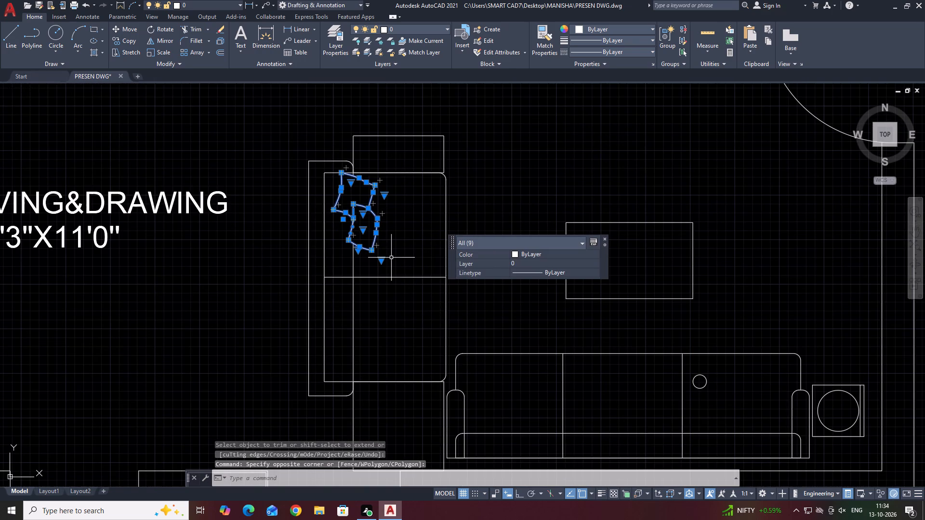
text(MI)
key(space)
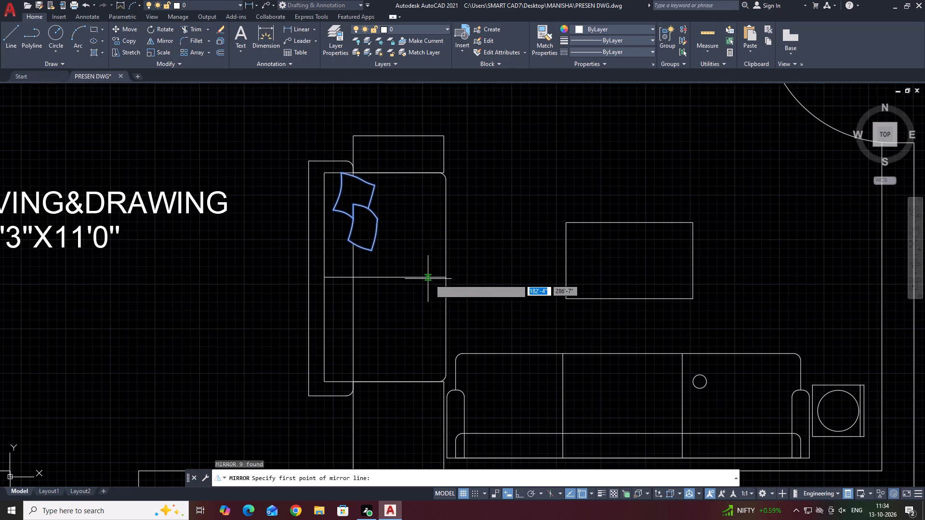
click(445, 277)
key(F8)
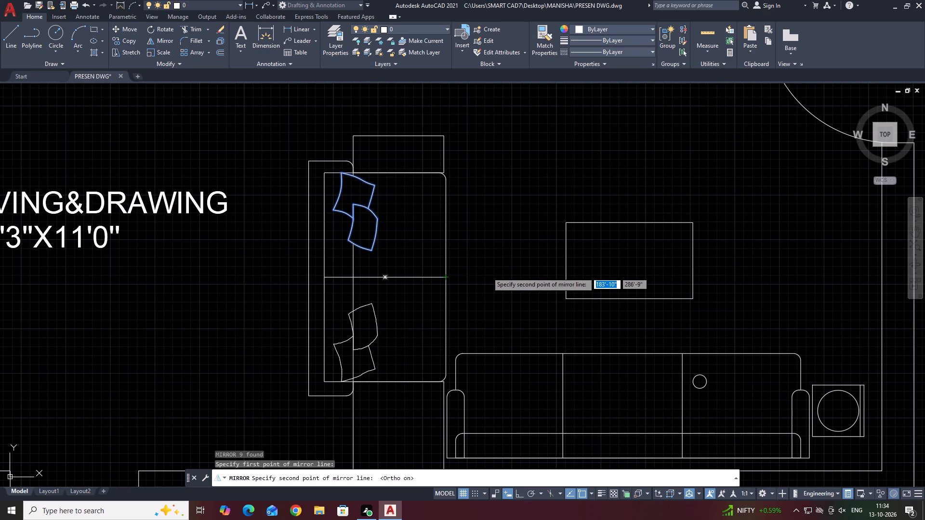
click(488, 274)
drag(505, 308, 489, 275)
Trim the backrest's front line inside the lower mirrored cushion and where the two mirrored cushions overlap.
middle_drag(336, 318, 349, 249)
key(t)
key(r)
key(space)
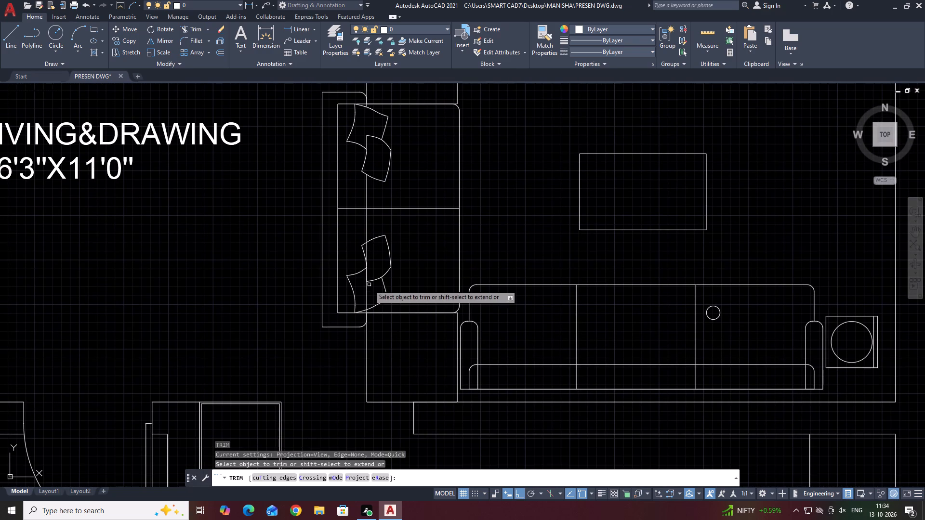
click(368, 288)
click(364, 291)
scroll(364, 273, up, 4)
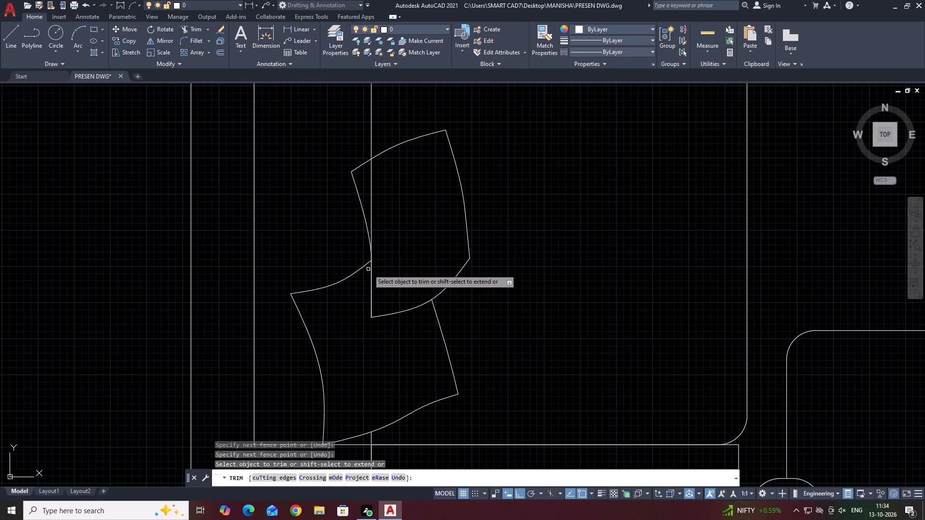
click(372, 273)
scroll(372, 247, up, 3)
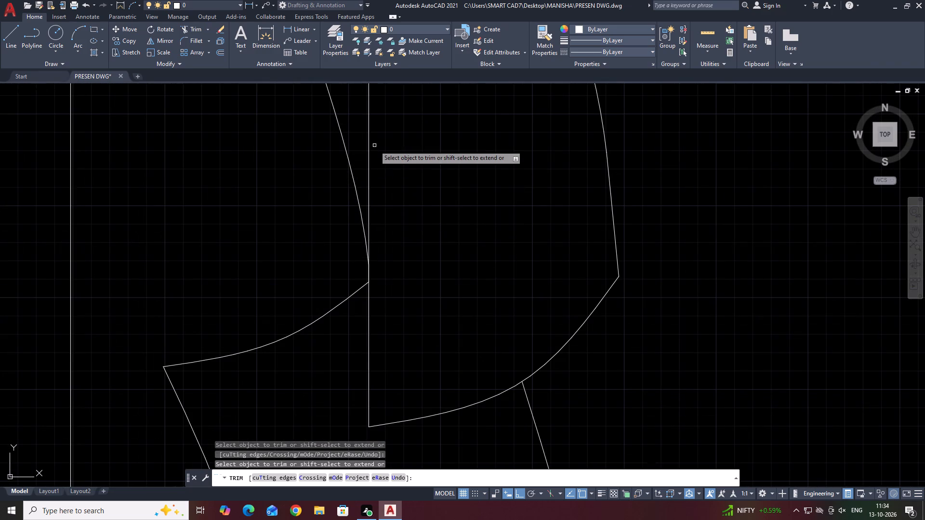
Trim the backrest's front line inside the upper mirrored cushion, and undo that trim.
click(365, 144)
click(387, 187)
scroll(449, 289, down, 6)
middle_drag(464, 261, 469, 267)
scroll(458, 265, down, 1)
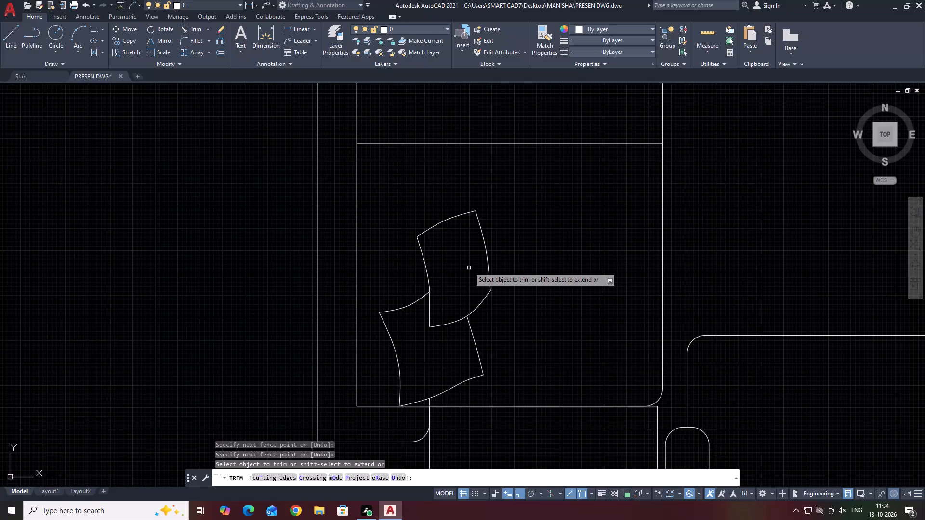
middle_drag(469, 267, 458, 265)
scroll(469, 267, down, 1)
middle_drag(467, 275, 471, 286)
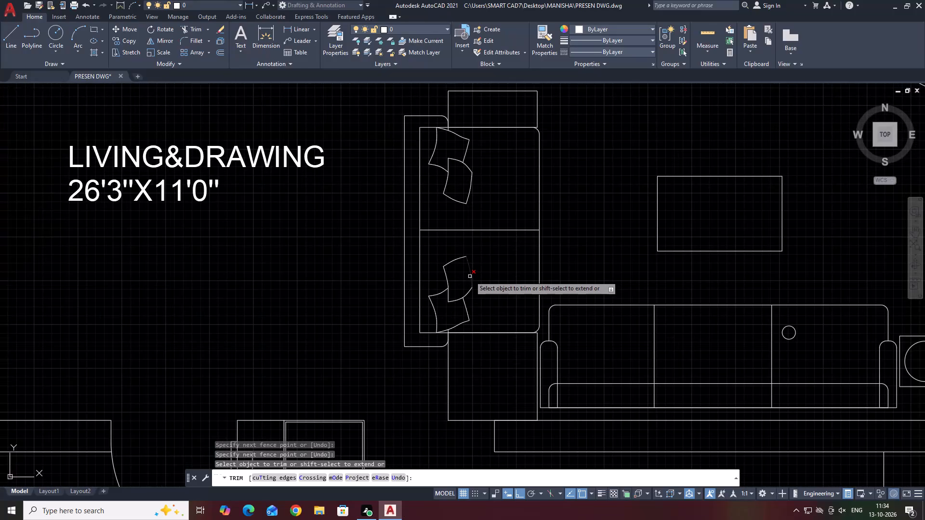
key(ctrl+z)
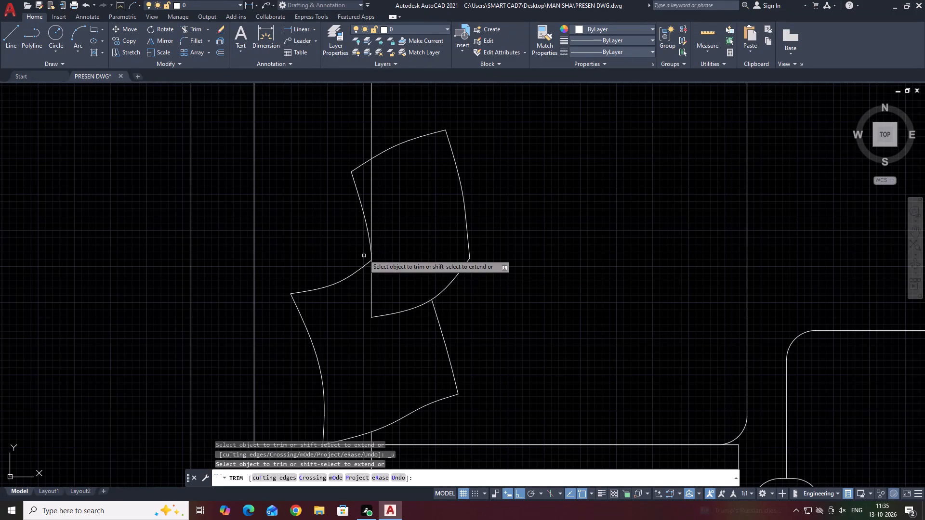
Trim the backrest's front line where it crosses the upper mirrored cushion.
click(369, 209)
click(389, 234)
scroll(422, 283, down, 4)
middle_drag(465, 314, 452, 326)
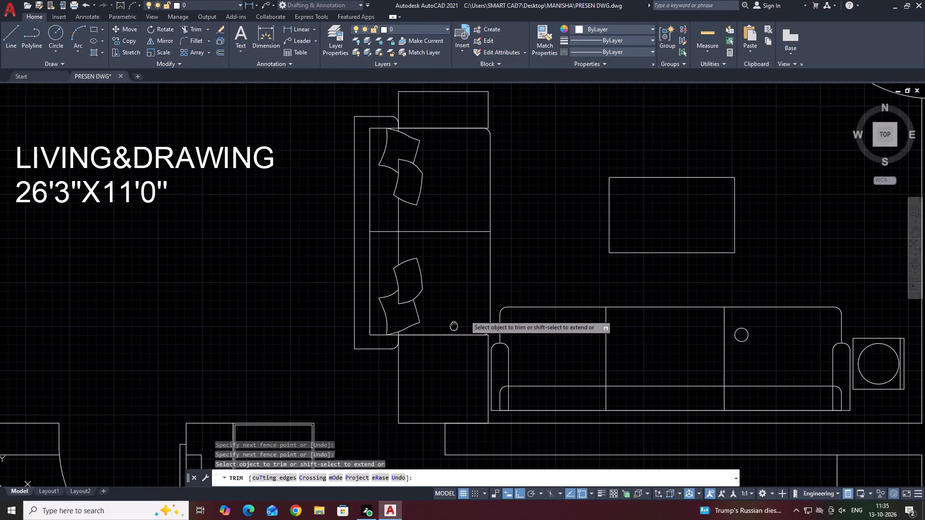
middle_drag(452, 326, 452, 326)
key(Escape)
Draw a rectangle about 2' high for an armchair between the centre table and the right wall, below the entrance door.
middle_drag(427, 322, 373, 285)
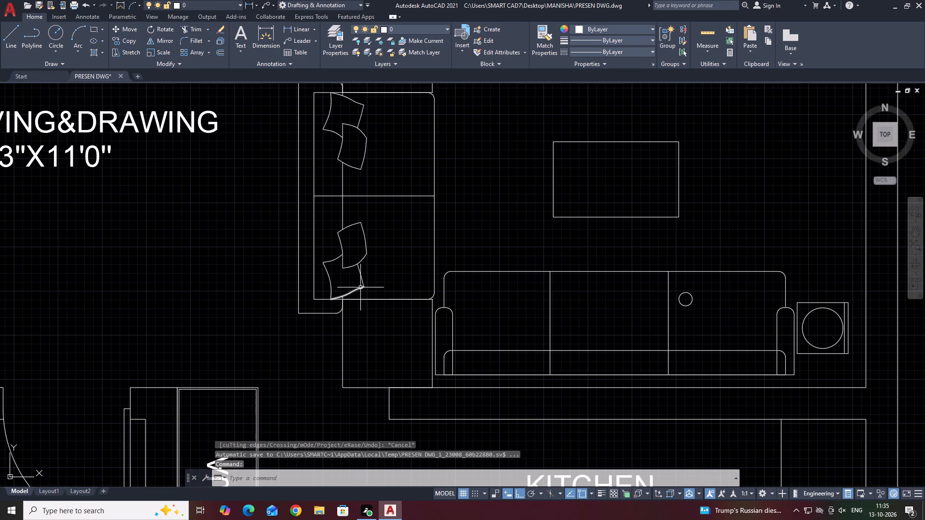
middle_drag(400, 298, 340, 270)
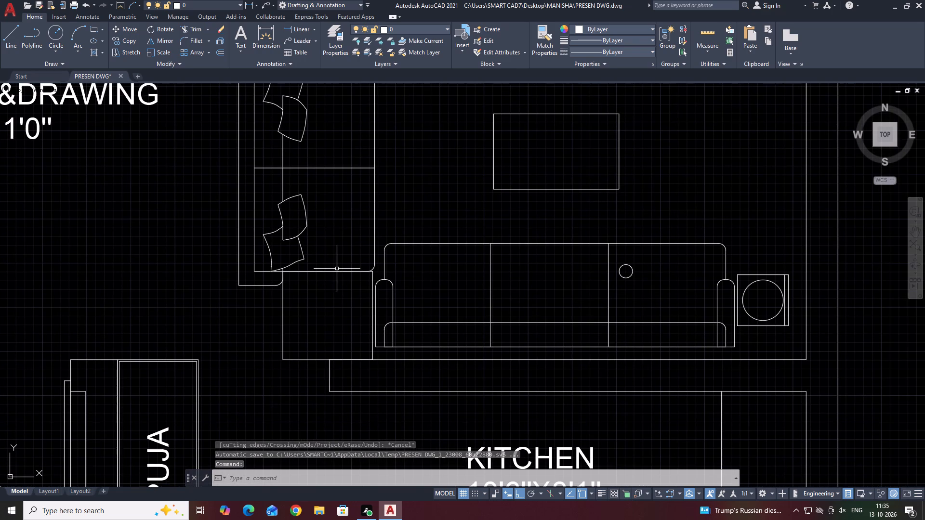
middle_drag(278, 189, 290, 229)
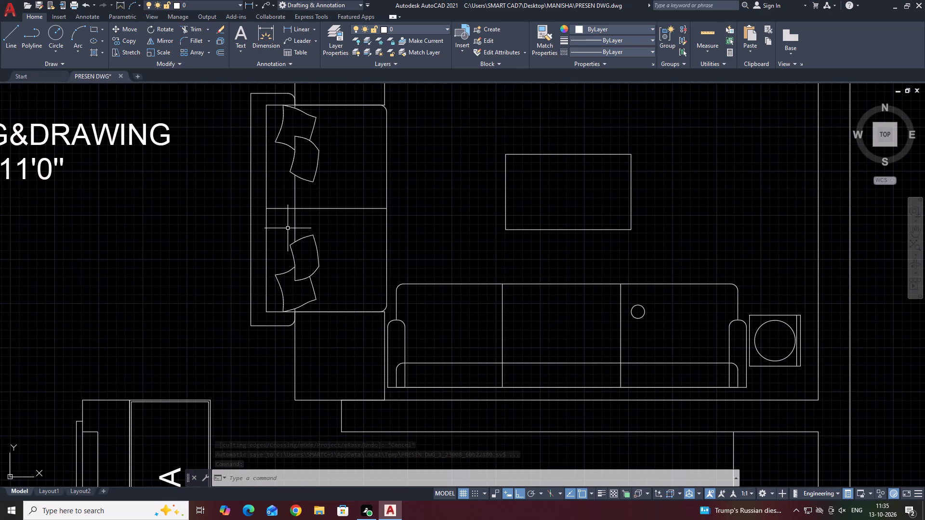
middle_drag(388, 270, 309, 238)
middle_drag(483, 194, 432, 249)
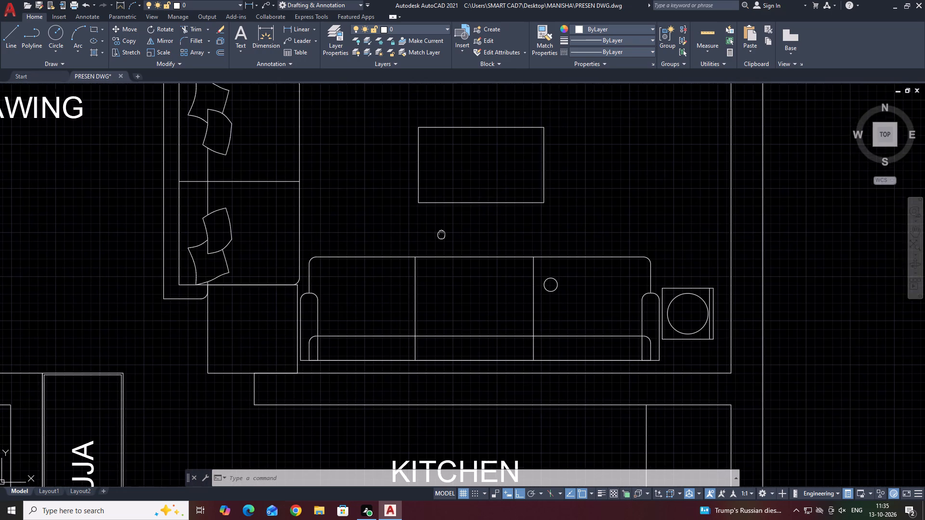
middle_drag(432, 249, 408, 286)
scroll(405, 289, down, 1)
middle_drag(469, 279, 448, 276)
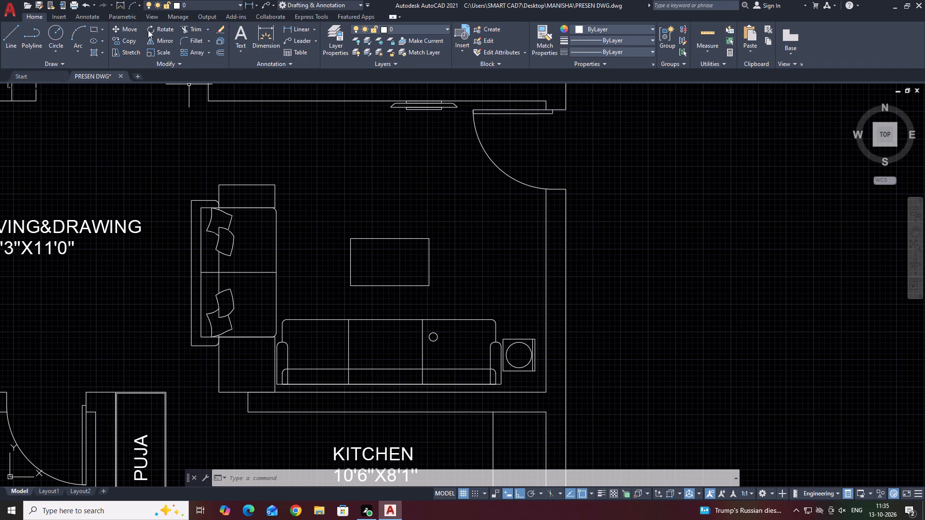
click(92, 30)
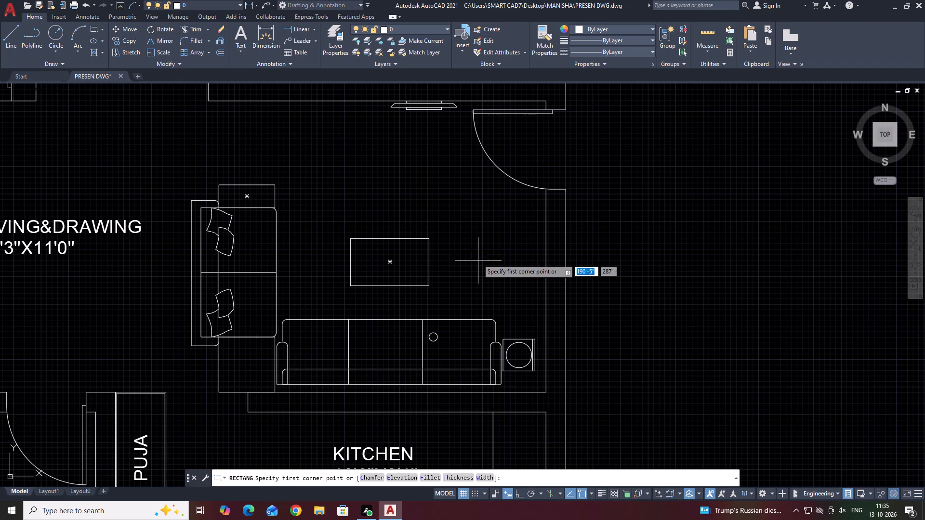
click(476, 226)
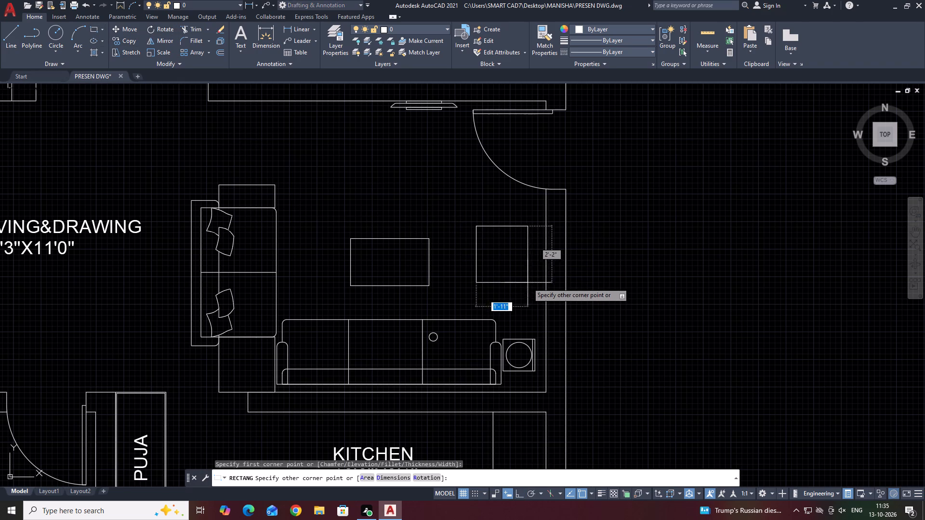
click(536, 280)
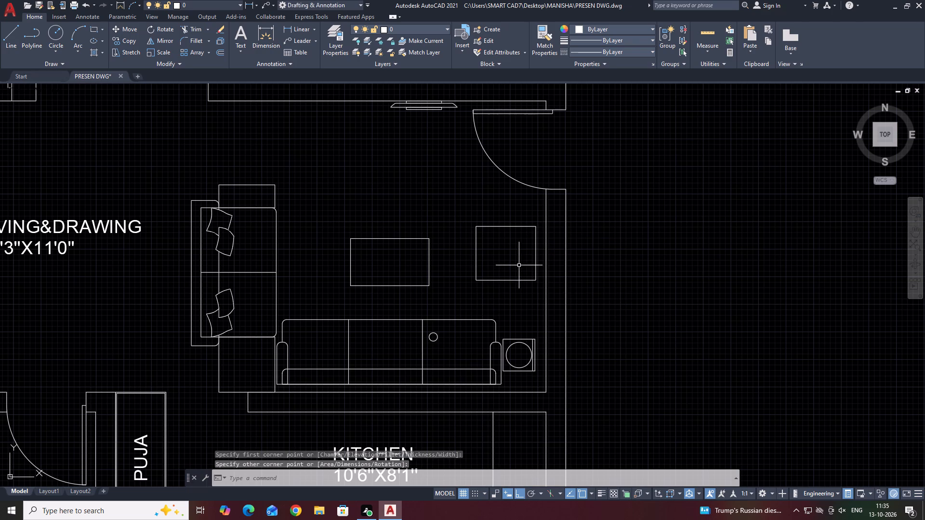
Draw a narrow full-height backrest rectangle, 2' long, overlapping the armchair's wall-side edge.
middle_drag(518, 269, 528, 300)
key(r)
text(EC)
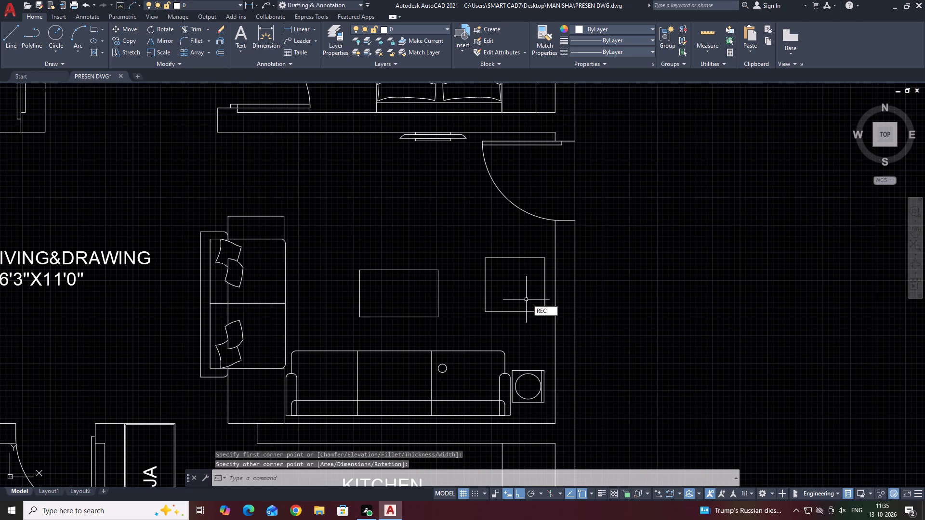
key(space)
scroll(538, 250, up, 2)
click(527, 268)
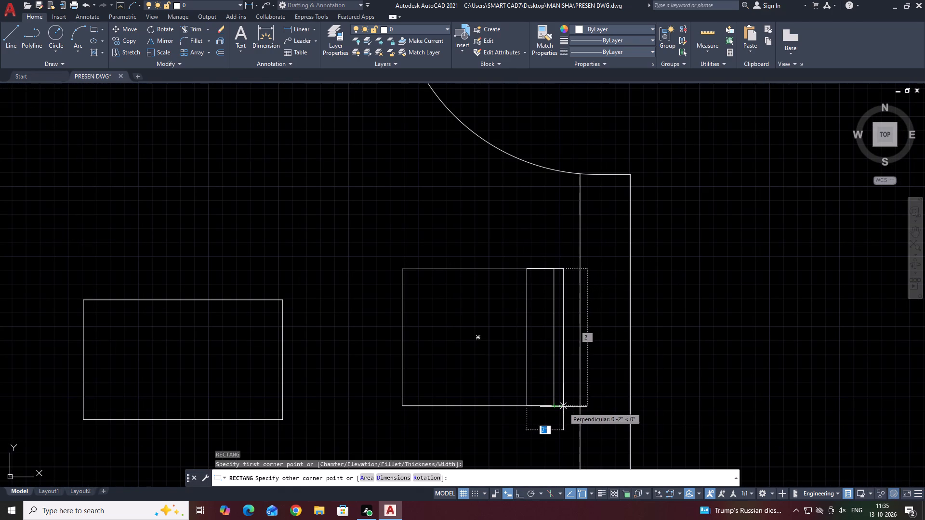
click(563, 407)
Move the backrest rectangle so its outer edge lines up with the armchair's wall-side edge.
middle_drag(564, 365, 532, 345)
scroll(408, 327, down, 2)
middle_drag(441, 348, 429, 302)
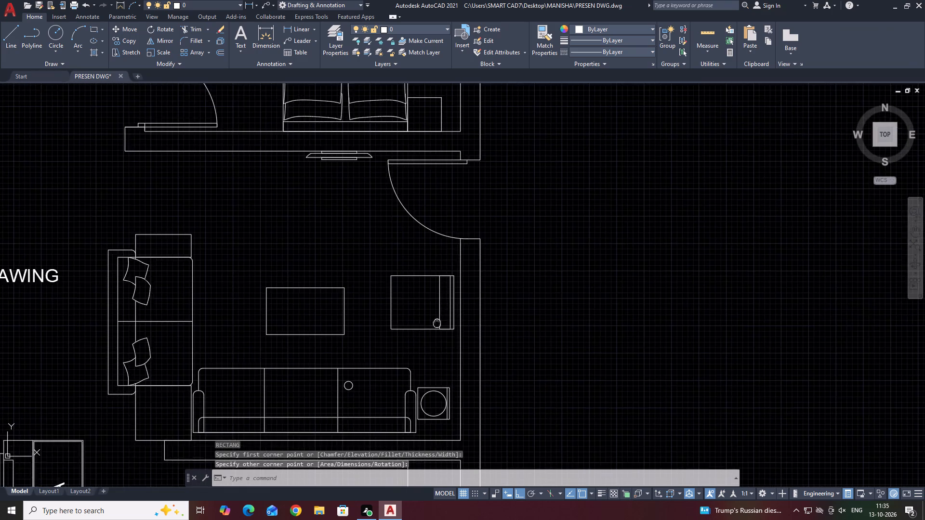
middle_drag(429, 302, 408, 264)
scroll(414, 237, up, 2)
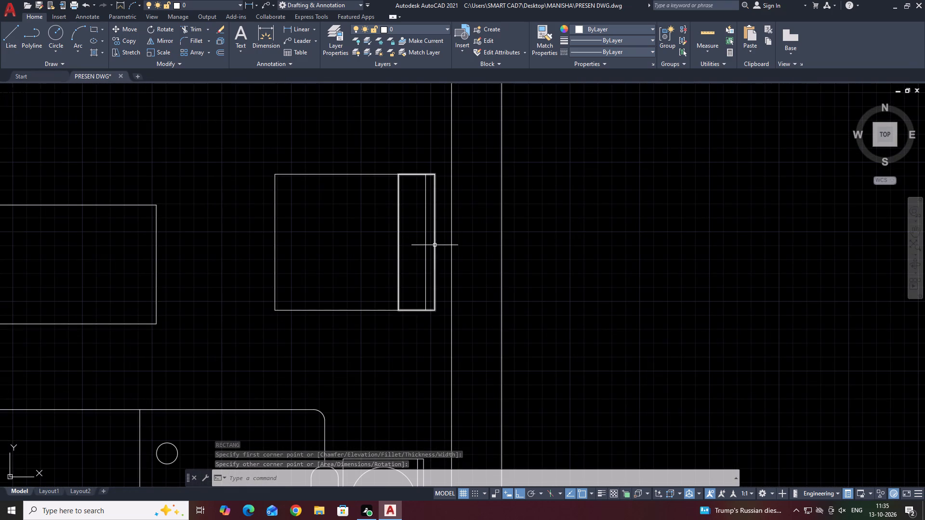
click(435, 246)
middle_drag(429, 257, 431, 275)
key(m)
key(space)
click(439, 261)
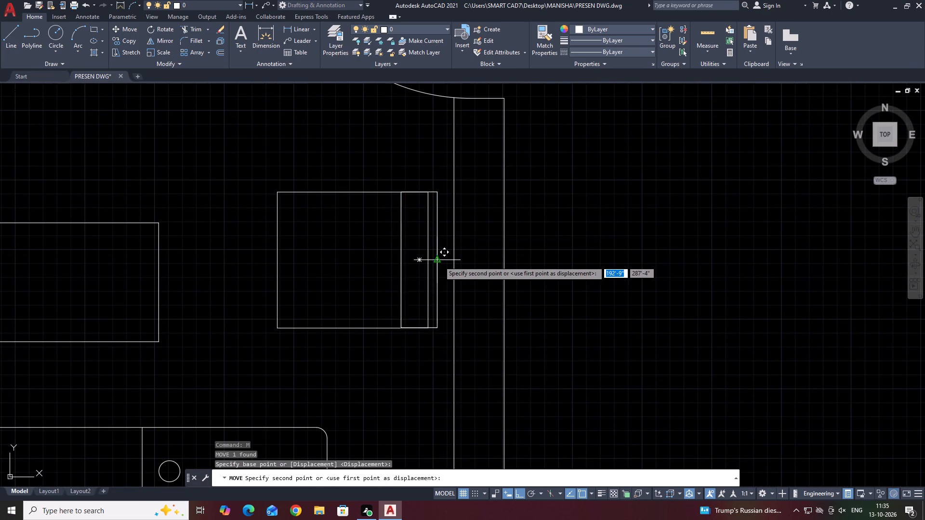
click(428, 260)
Stretch the armchair outline slightly toward the centre table and its bottom edge downward.
middle_drag(359, 255, 401, 238)
drag(384, 242, 358, 241)
click(297, 233)
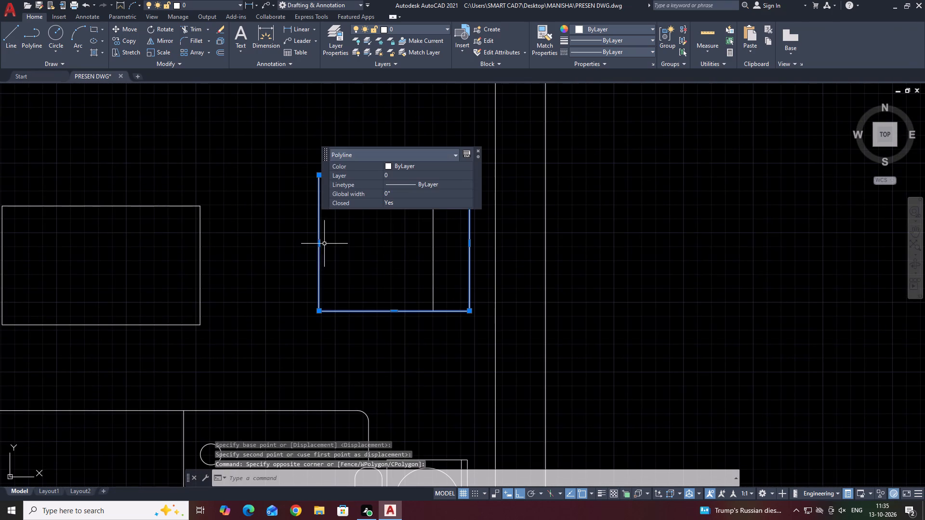
click(319, 243)
click(304, 243)
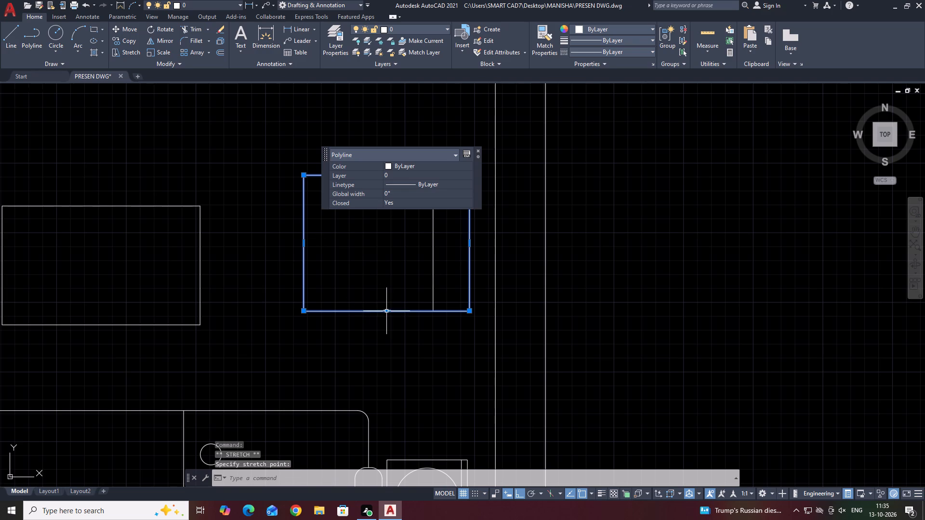
click(388, 313)
click(389, 337)
Stretch the backrest rectangle's bottom edge down to the armchair's bottom edge.
click(451, 315)
click(447, 302)
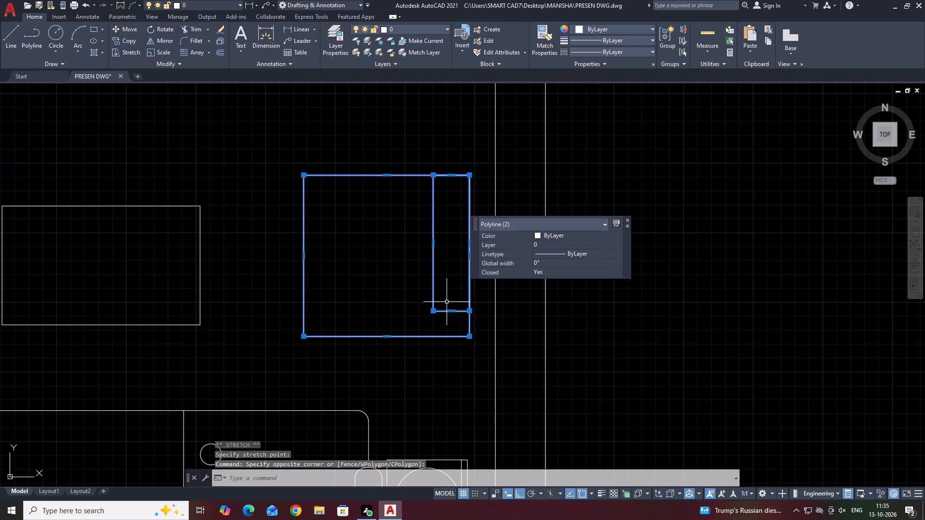
click(450, 312)
click(451, 334)
key(Escape)
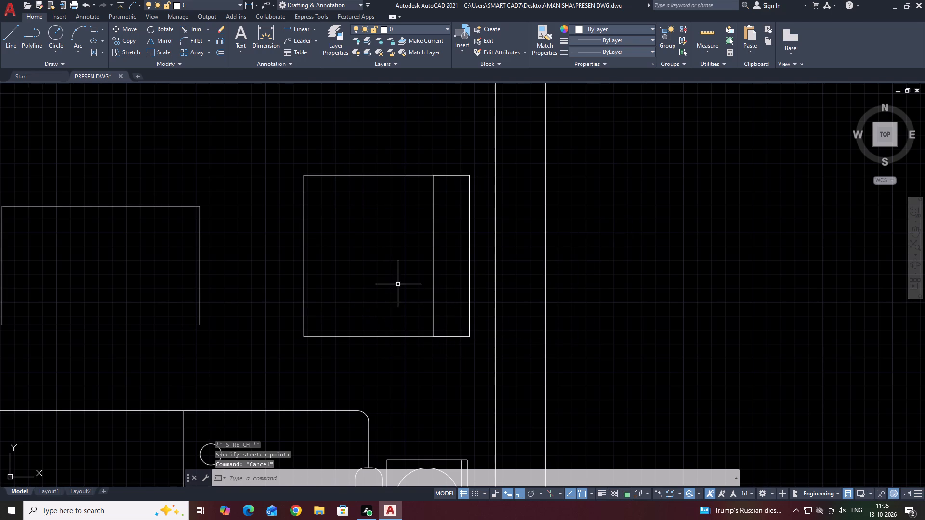
Draw an armrest rectangle along the armchair's top edge, from the backrest to the front edge.
middle_drag(429, 262, 467, 321)
scroll(467, 322, down, 1)
middle_drag(500, 327, 486, 313)
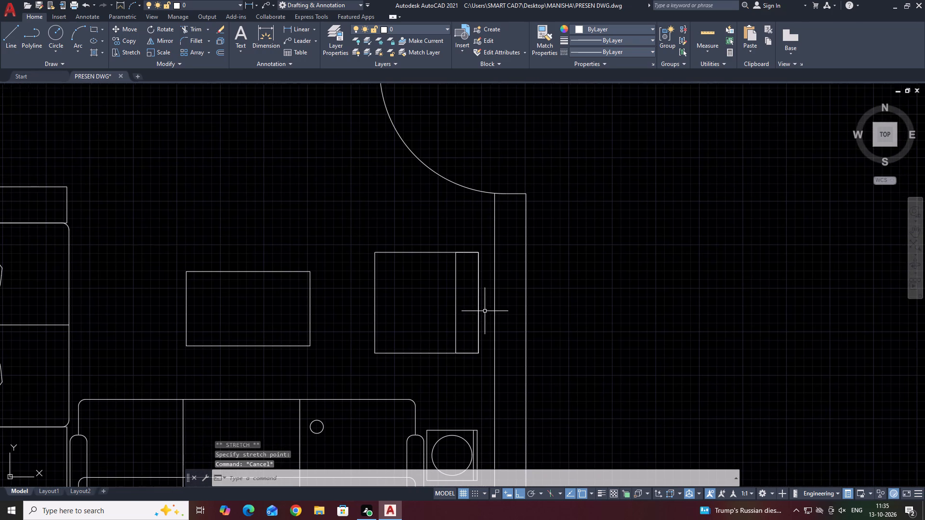
middle_drag(481, 307, 486, 312)
text(REC)
key(space)
click(459, 255)
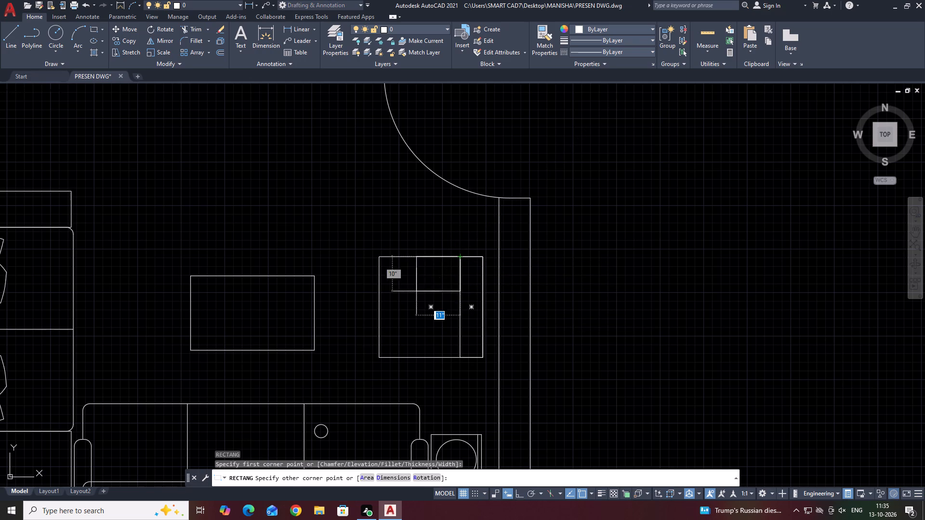
click(383, 276)
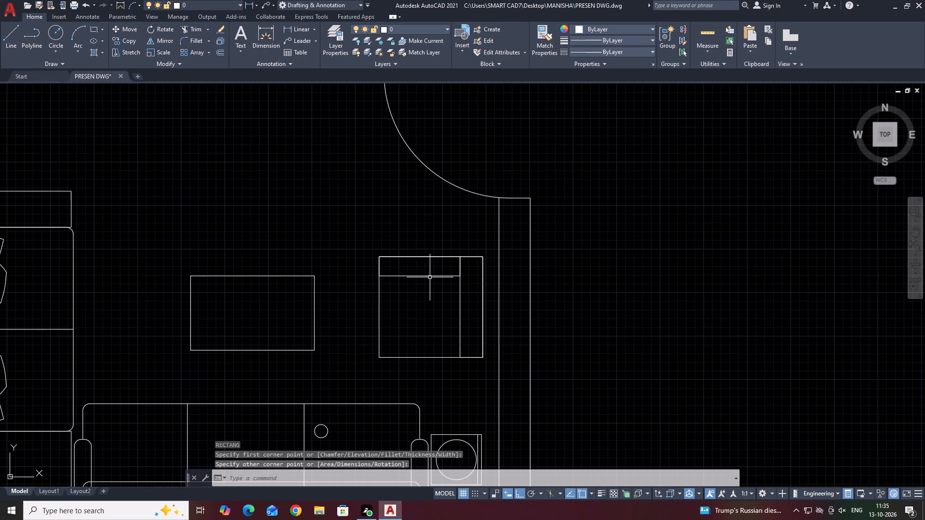
Mirror the armrest rectangle about the armchair's horizontal centreline onto its bottom edge, keeping the original.
click(430, 274)
click(422, 292)
middle_drag(445, 304, 419, 298)
key(m)
key(i)
key(space)
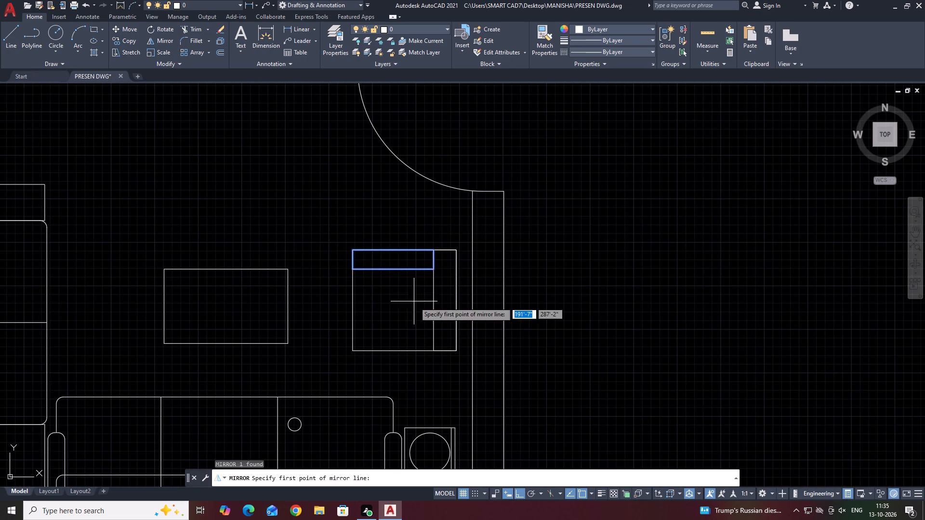
click(434, 301)
click(455, 301)
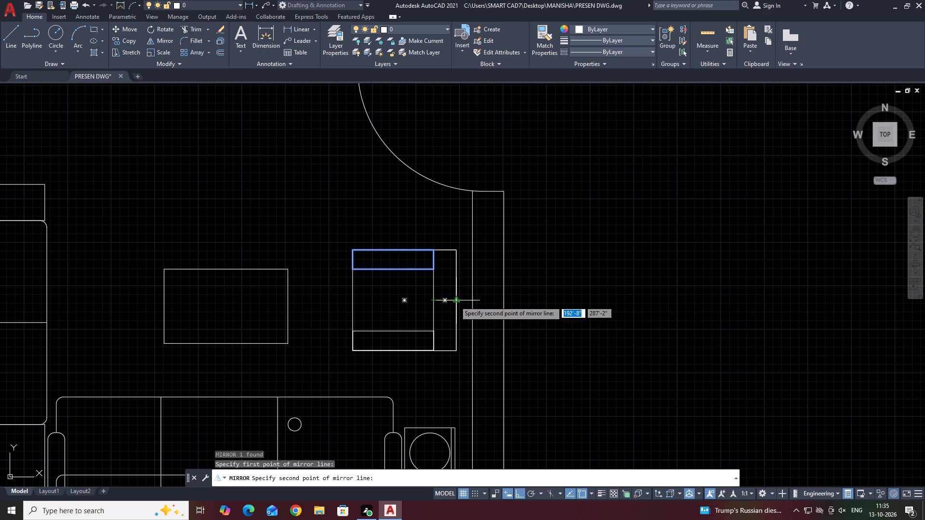
drag(469, 334, 455, 301)
Stretch the armchair outline's front edge toward the centre table so it projects slightly past both armrests.
middle_click(343, 291)
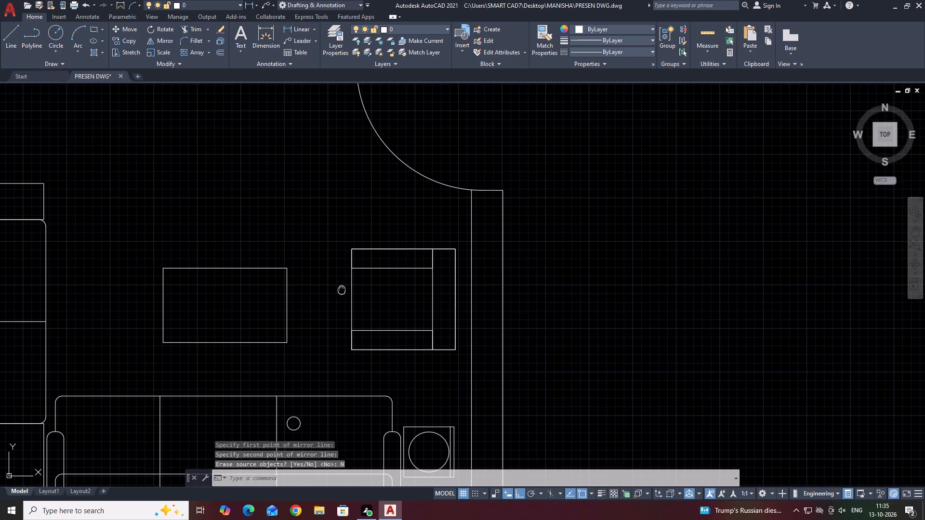
click(352, 281)
click(349, 288)
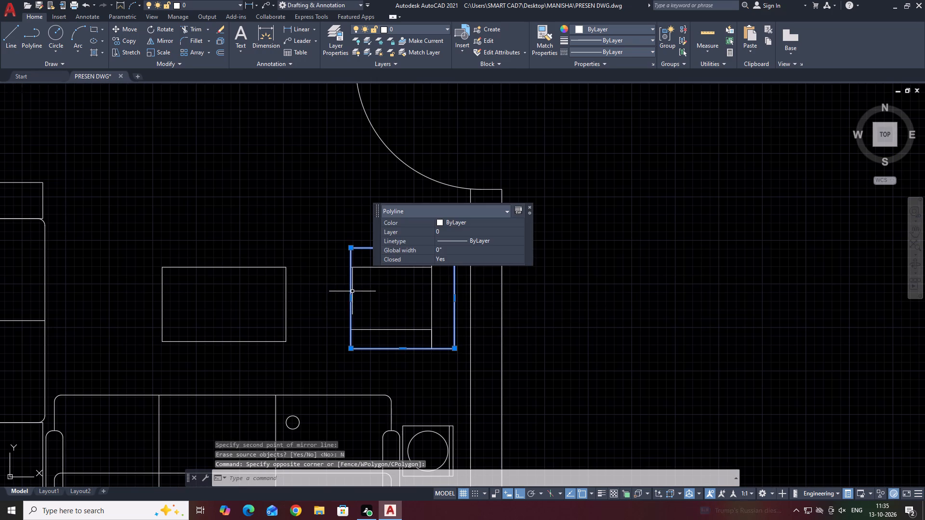
click(351, 297)
click(346, 297)
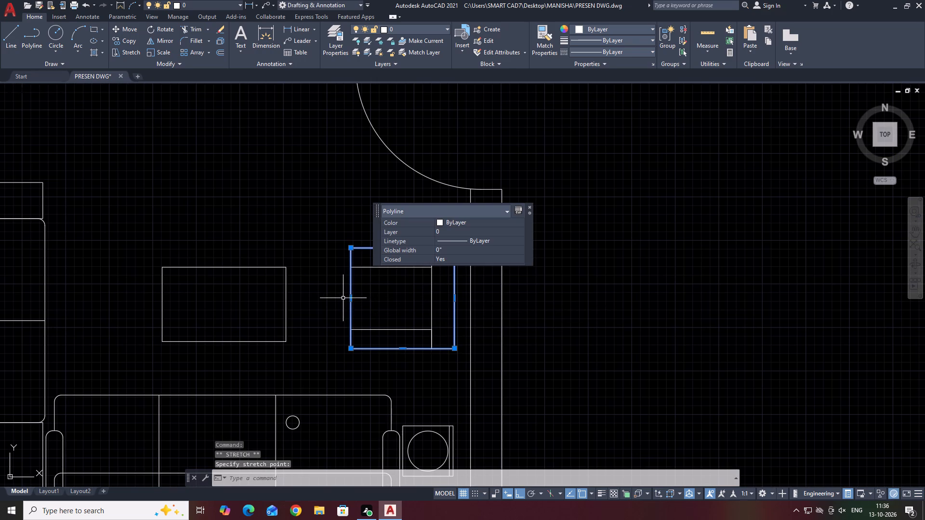
click(352, 299)
click(341, 302)
key(Escape)
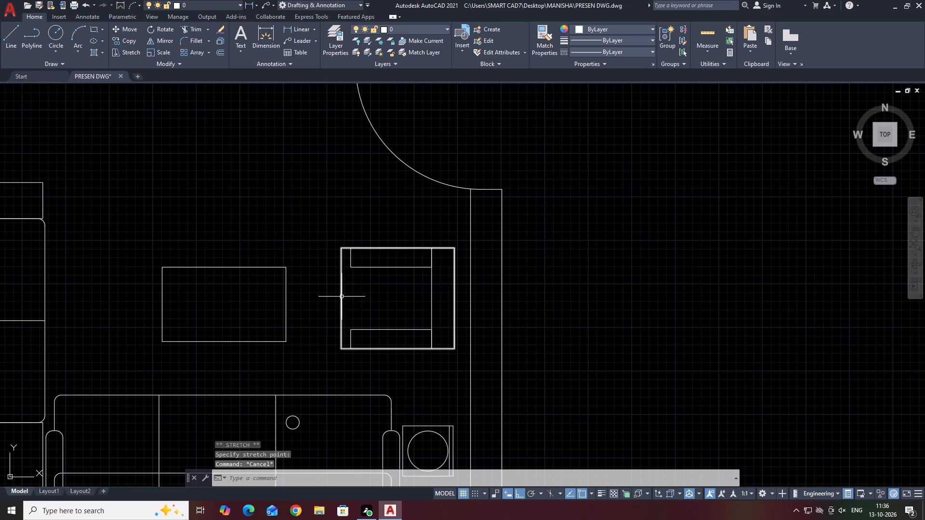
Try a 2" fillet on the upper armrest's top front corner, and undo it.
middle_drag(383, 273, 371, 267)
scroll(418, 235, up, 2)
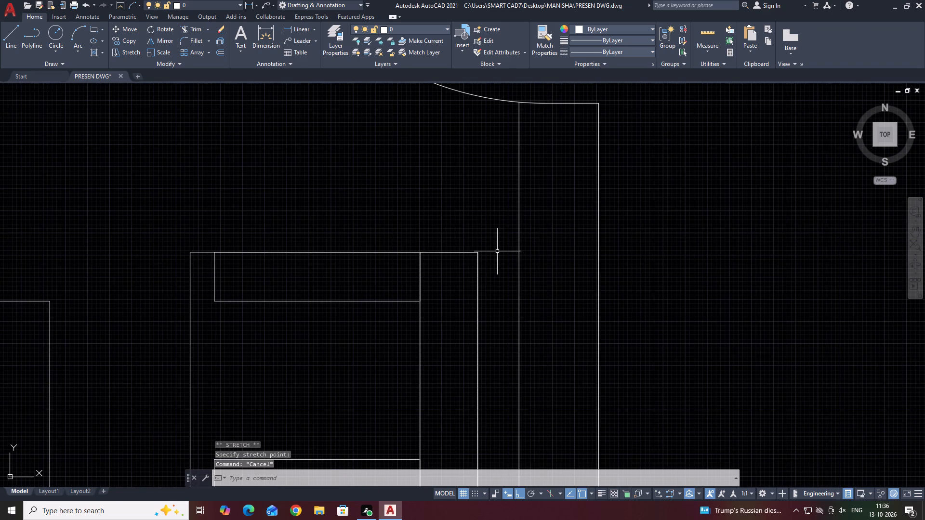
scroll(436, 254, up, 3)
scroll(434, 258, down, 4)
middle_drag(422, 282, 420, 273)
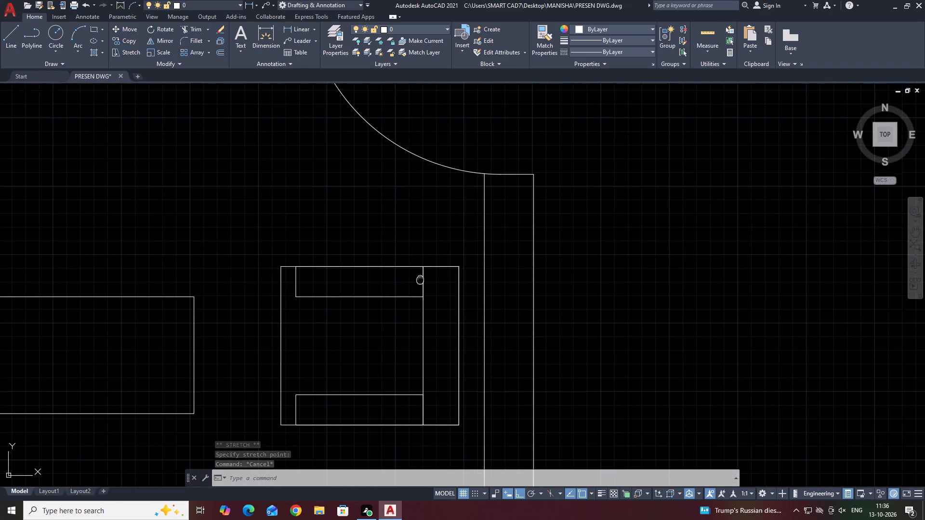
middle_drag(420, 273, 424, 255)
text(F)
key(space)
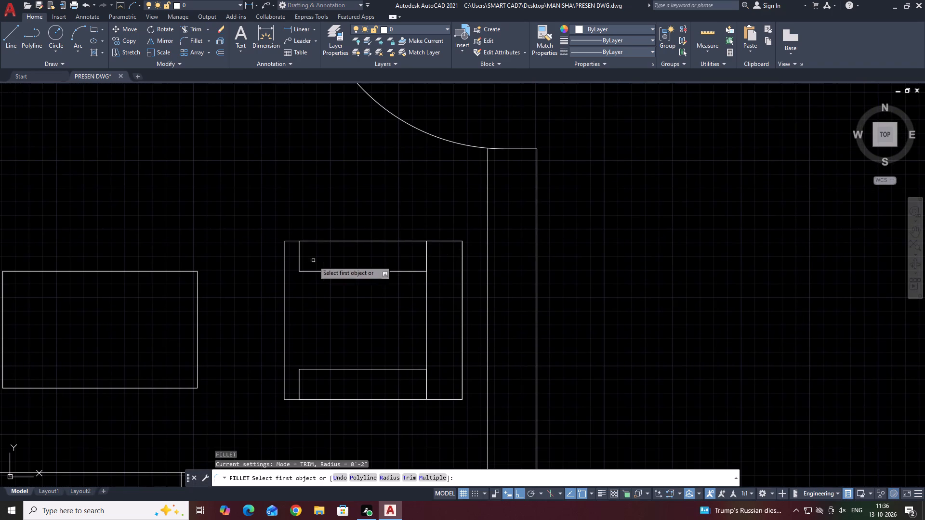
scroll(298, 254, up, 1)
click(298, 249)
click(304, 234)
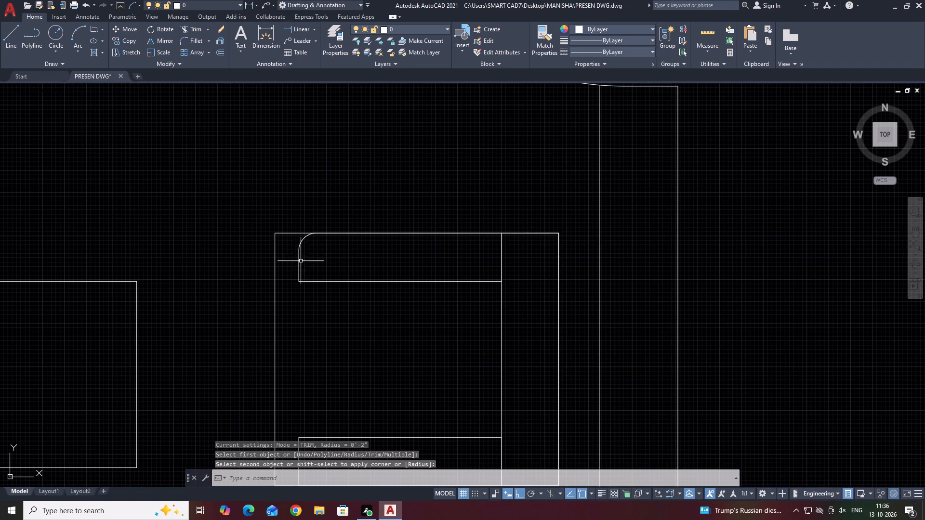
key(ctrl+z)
Fillet both front corners of the upper armrest with a 1" radius.
text(F)
key(space)
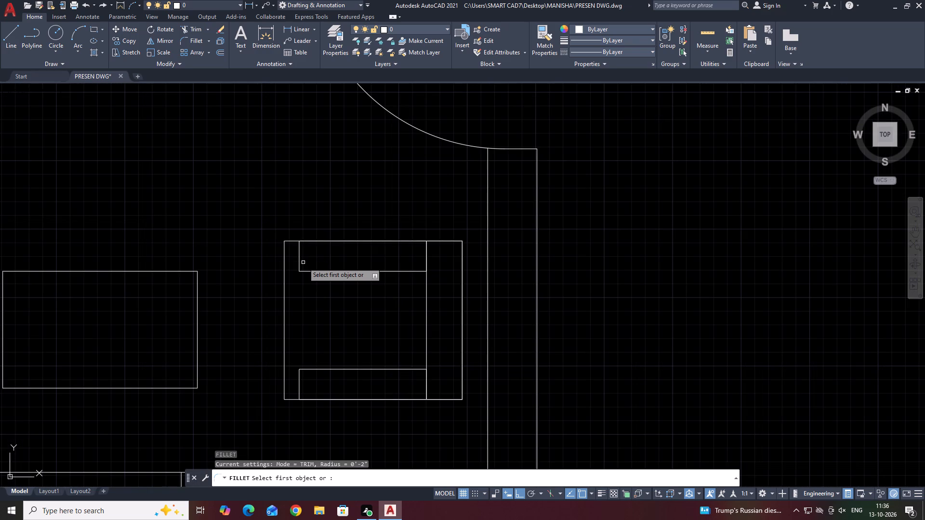
text(R 1)
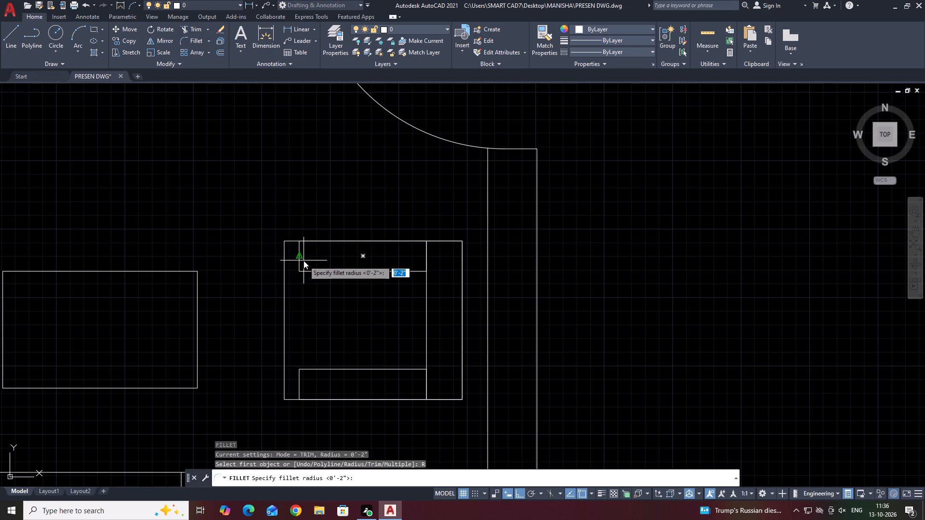
key(space)
click(298, 251)
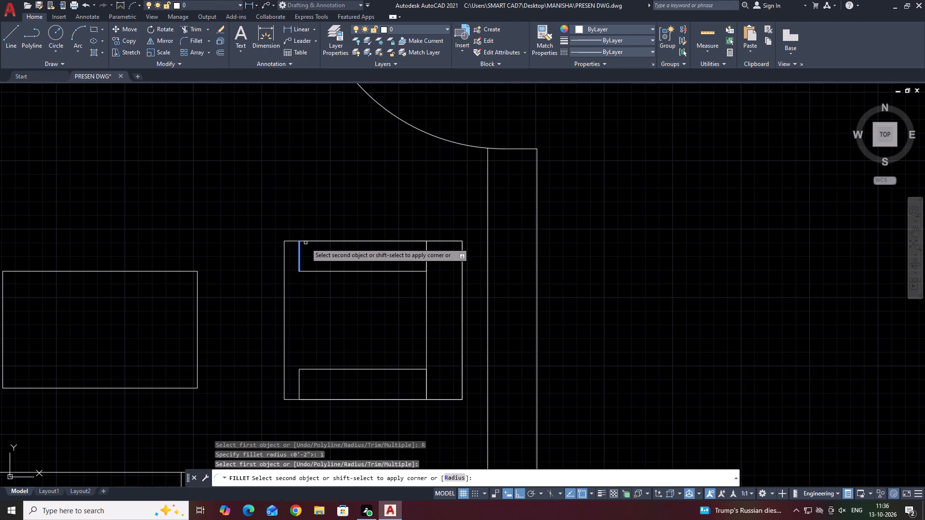
click(307, 242)
key(space)
click(300, 257)
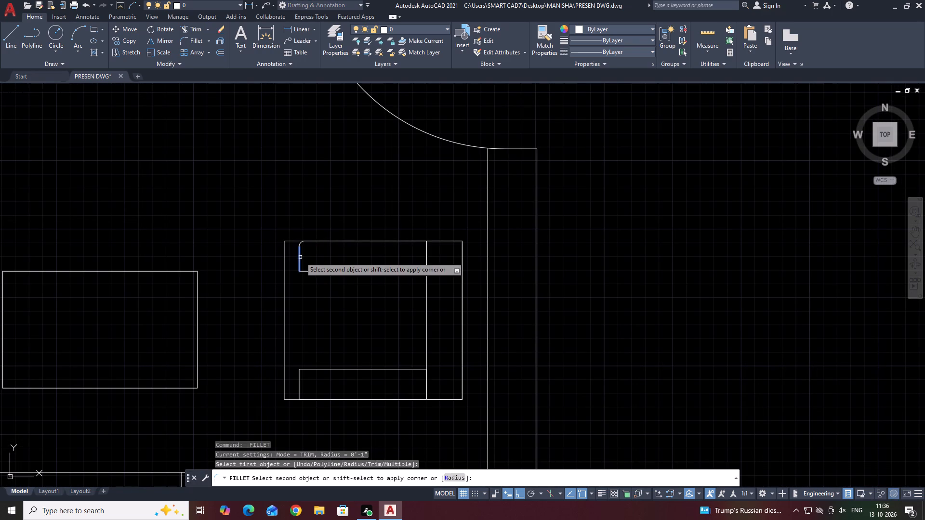
click(307, 271)
Fillet both front corners of the lower armrest with the same 1" radius.
middle_drag(392, 296, 366, 199)
key(space)
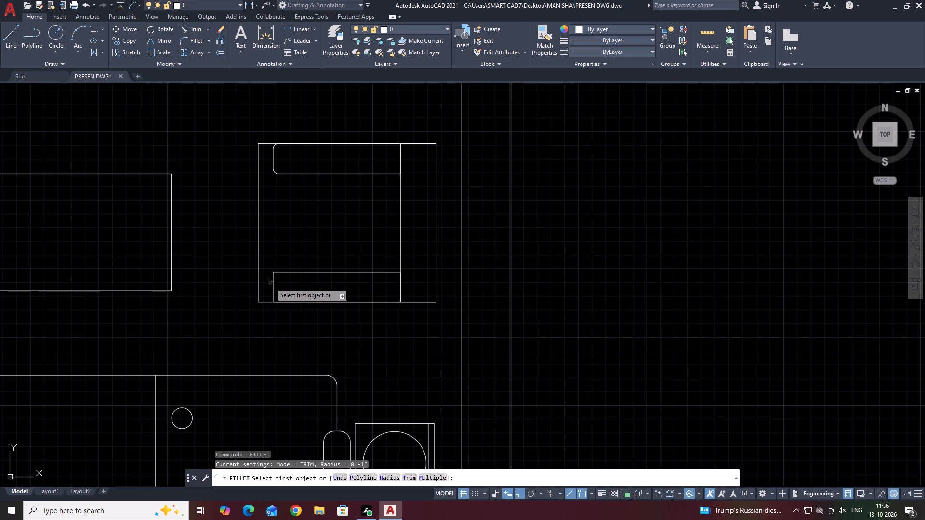
click(274, 284)
click(280, 271)
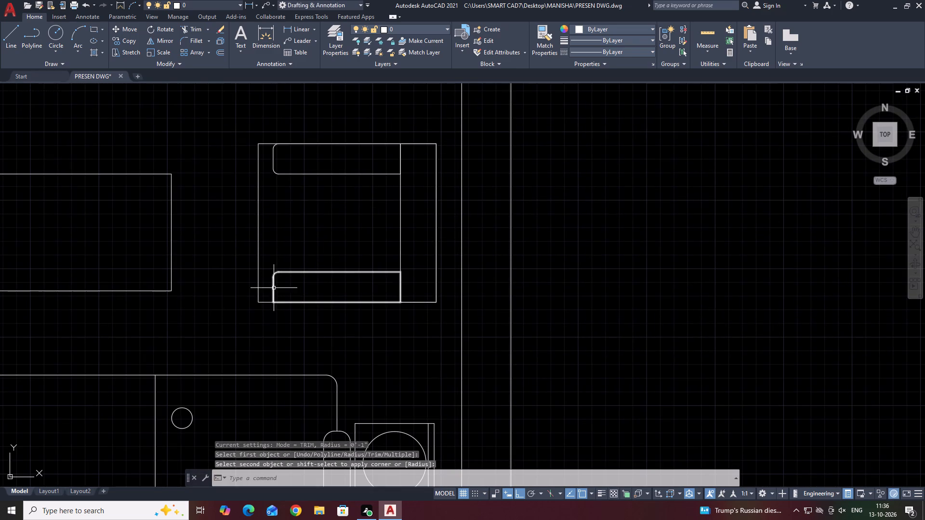
key(space)
click(272, 288)
click(284, 302)
Fillet the two front corners of the armchair outline with a 2" radius.
middle_drag(370, 193, 376, 244)
key(space)
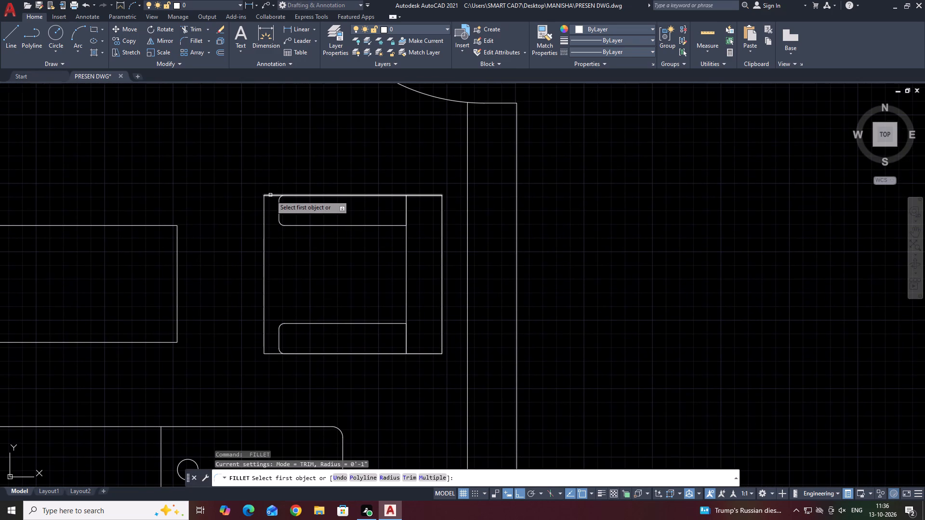
text(R)
key(space)
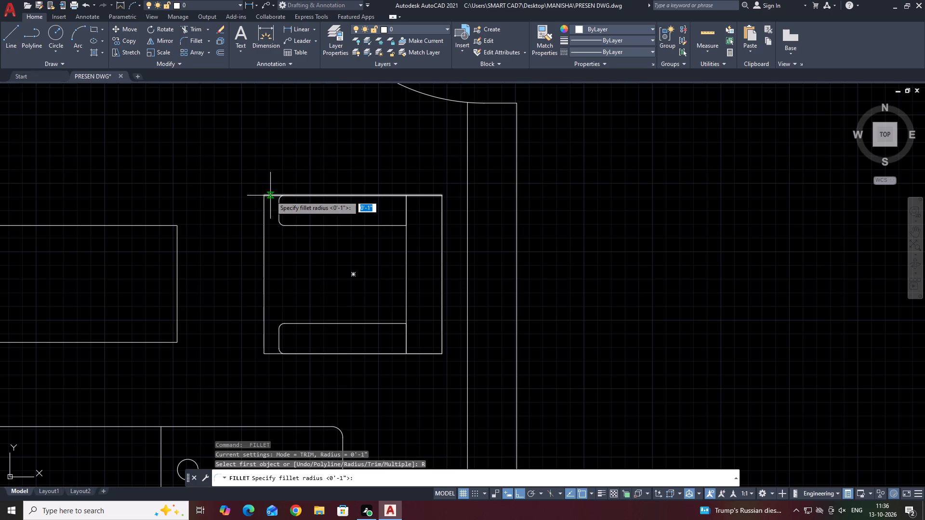
text(2)
key(space)
click(273, 195)
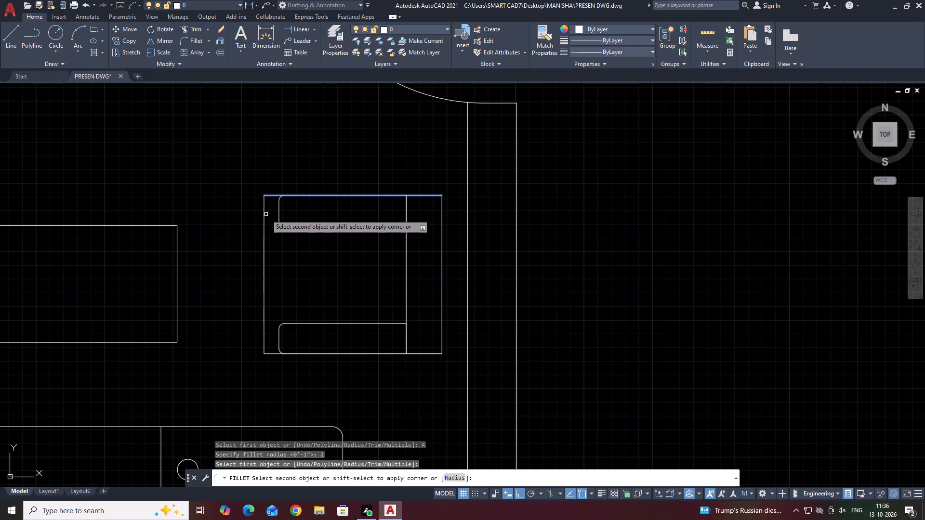
click(262, 221)
click(264, 224)
middle_drag(330, 256, 318, 144)
key(space)
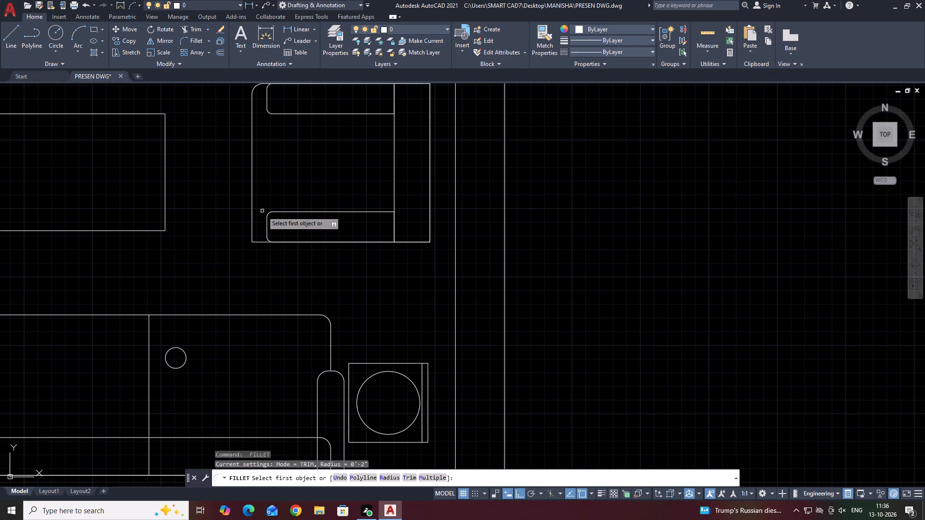
click(251, 216)
click(260, 243)
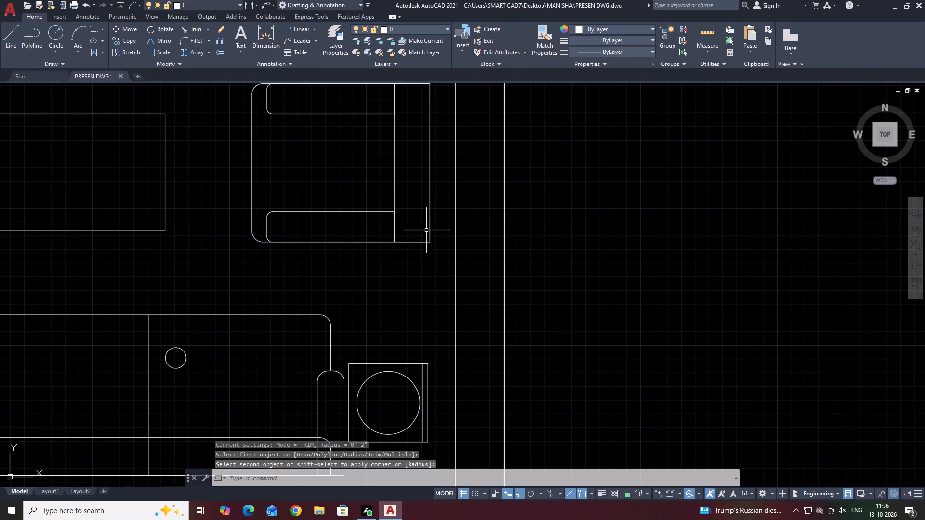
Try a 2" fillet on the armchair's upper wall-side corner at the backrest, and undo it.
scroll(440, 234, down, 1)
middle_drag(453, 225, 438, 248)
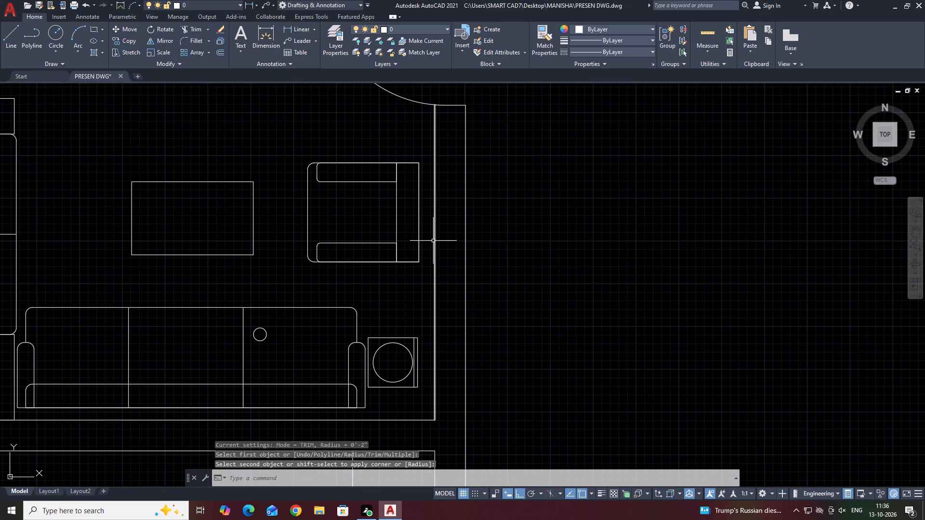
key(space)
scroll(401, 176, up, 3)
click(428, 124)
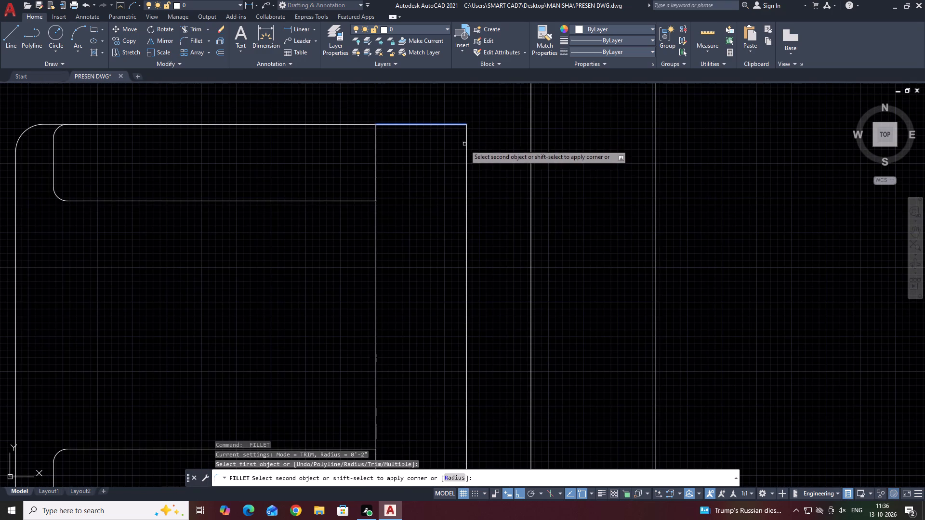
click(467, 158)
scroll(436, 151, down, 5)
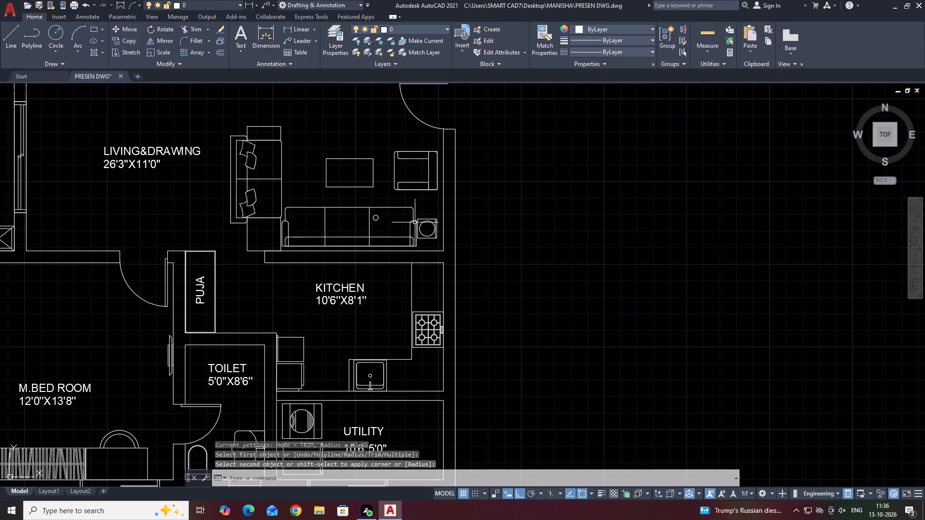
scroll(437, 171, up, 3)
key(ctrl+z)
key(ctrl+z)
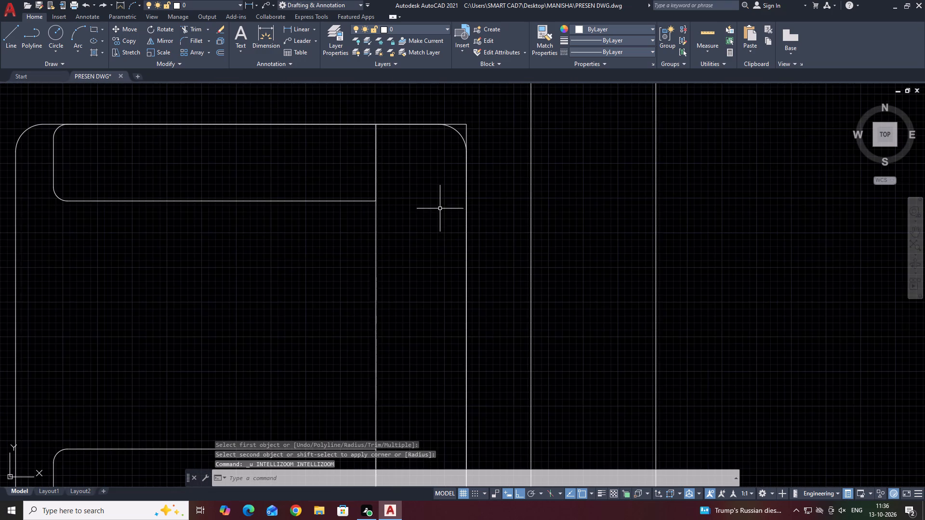
Draw connected lines up from the side table above the two-seat sofa, about 8'-8" across, and down to the armchair's top edge.
scroll(441, 202, down, 2)
middle_drag(222, 159, 229, 164)
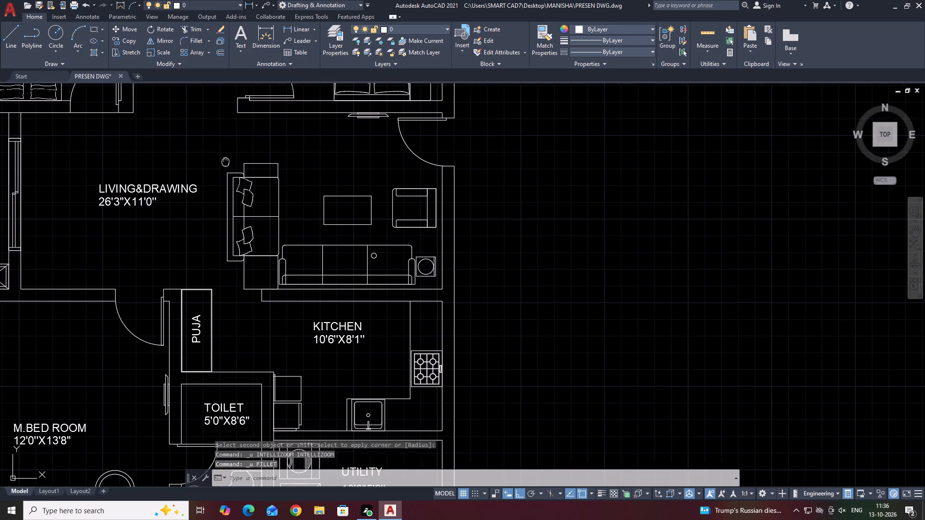
middle_drag(229, 164, 281, 206)
key(l)
key(space)
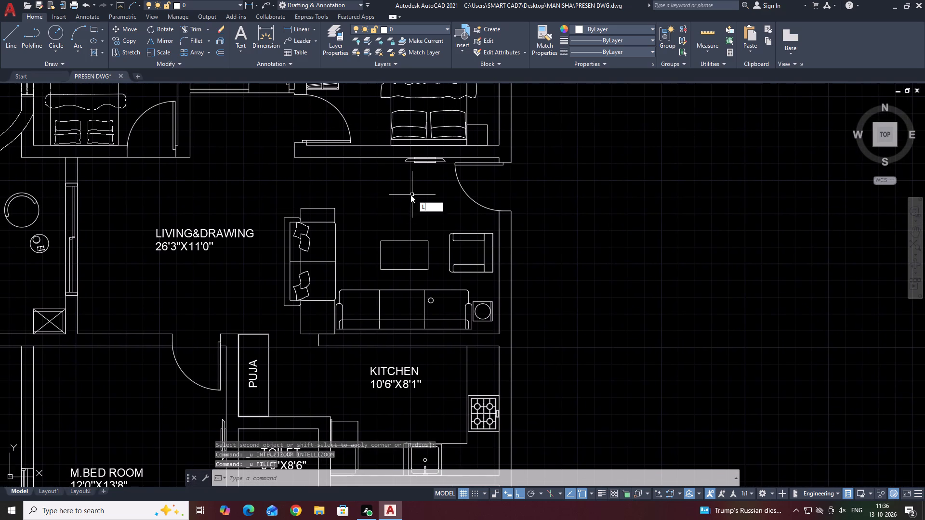
scroll(333, 205, up, 1)
click(318, 210)
click(318, 202)
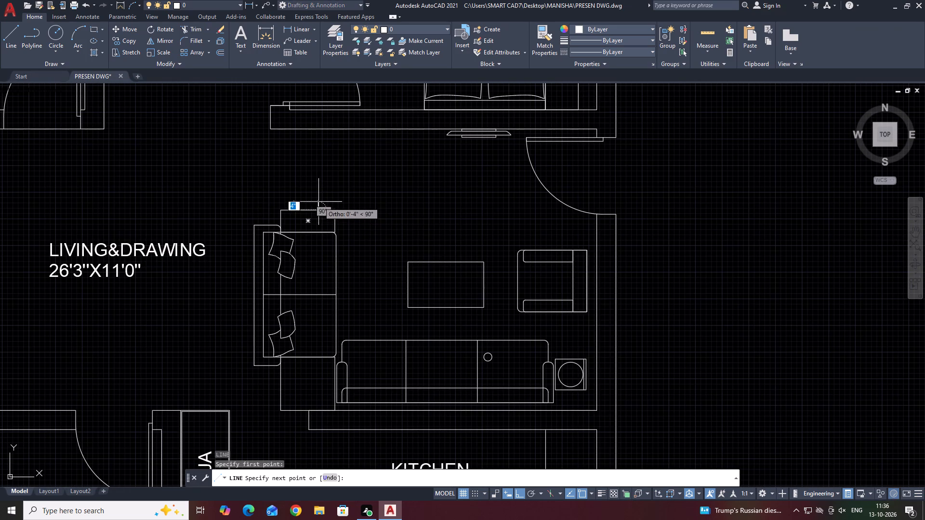
click(541, 203)
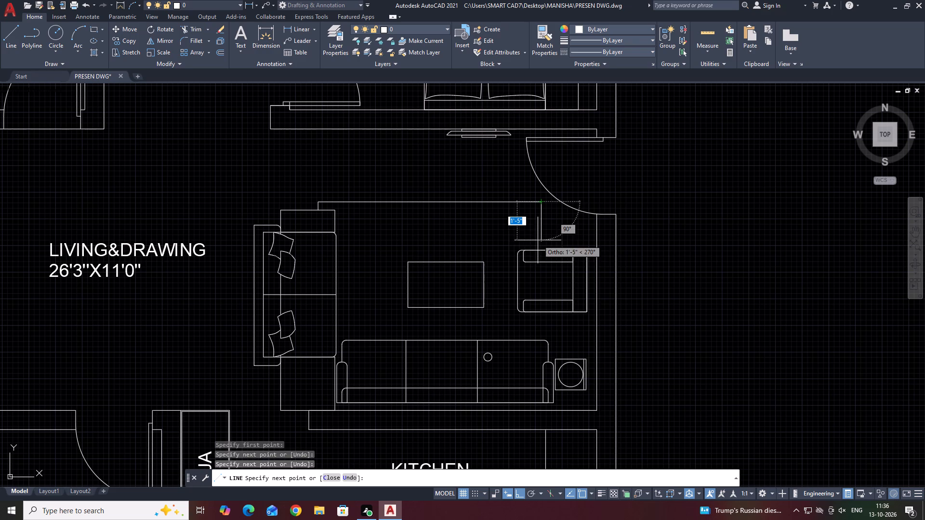
click(542, 250)
key(space)
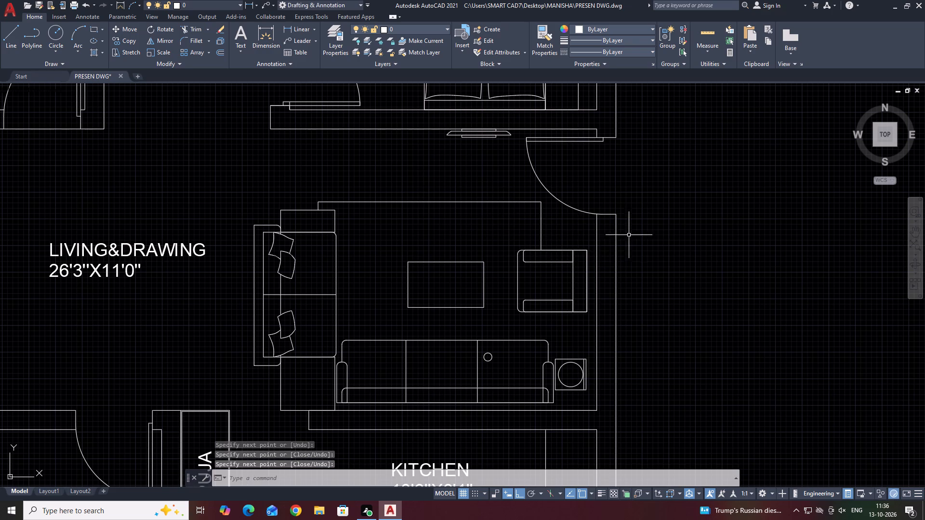
Move the armchair's backrest rectangle horizontally away from the wall so it overlaps the armrest ends.
middle_drag(661, 243, 601, 232)
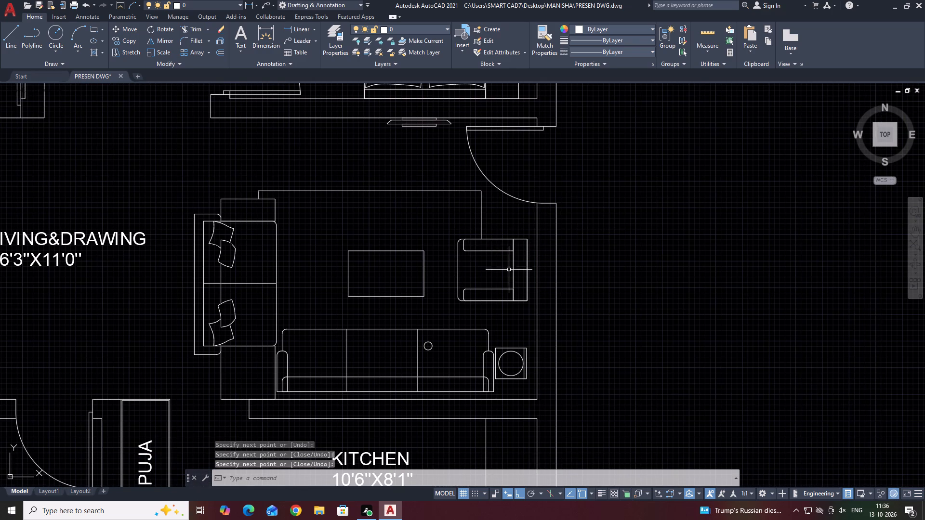
scroll(527, 252, up, 2)
click(527, 254)
click(519, 265)
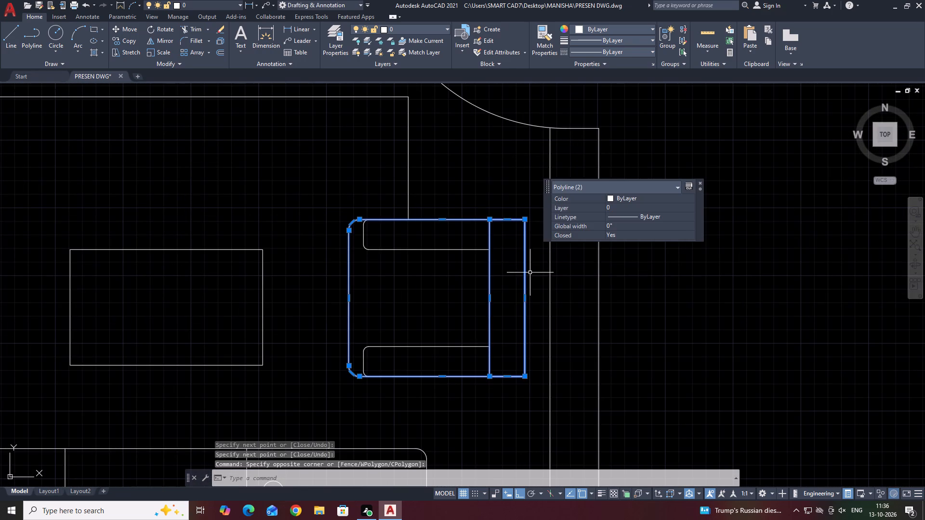
key(Escape)
click(499, 273)
click(478, 284)
text(M)
key(space)
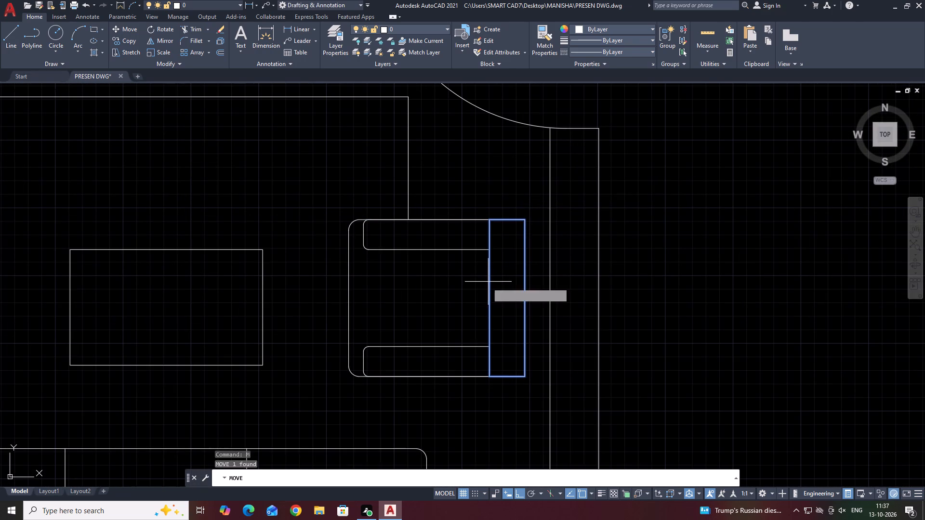
click(489, 297)
click(469, 297)
middle_drag(489, 282, 471, 269)
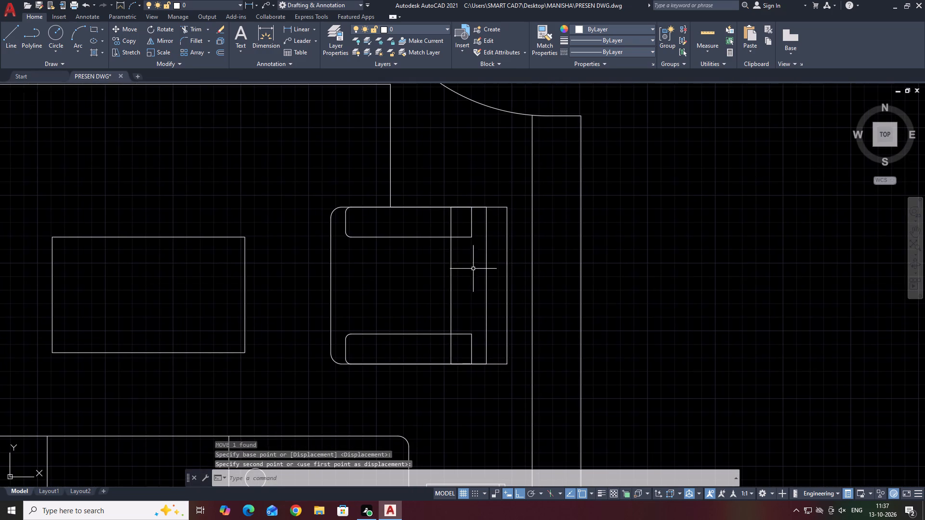
Stretch the armchair outline's wall-side edge inward to align with the backrest rectangle's outer edge.
click(506, 268)
click(507, 286)
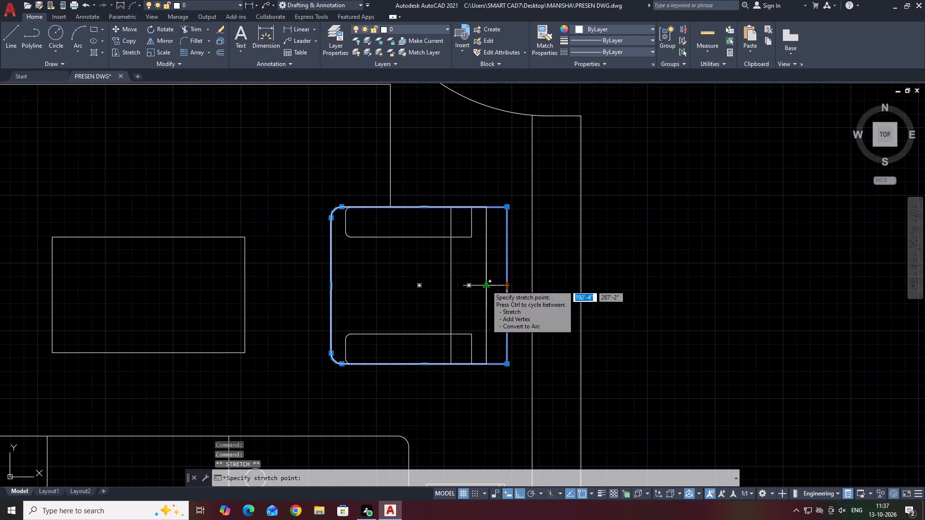
click(486, 285)
key(Escape)
middle_drag(486, 265, 475, 236)
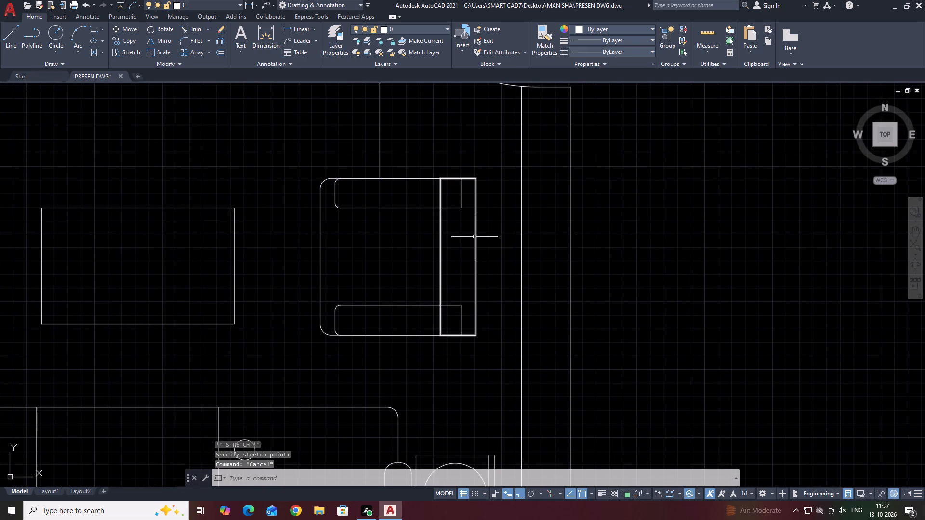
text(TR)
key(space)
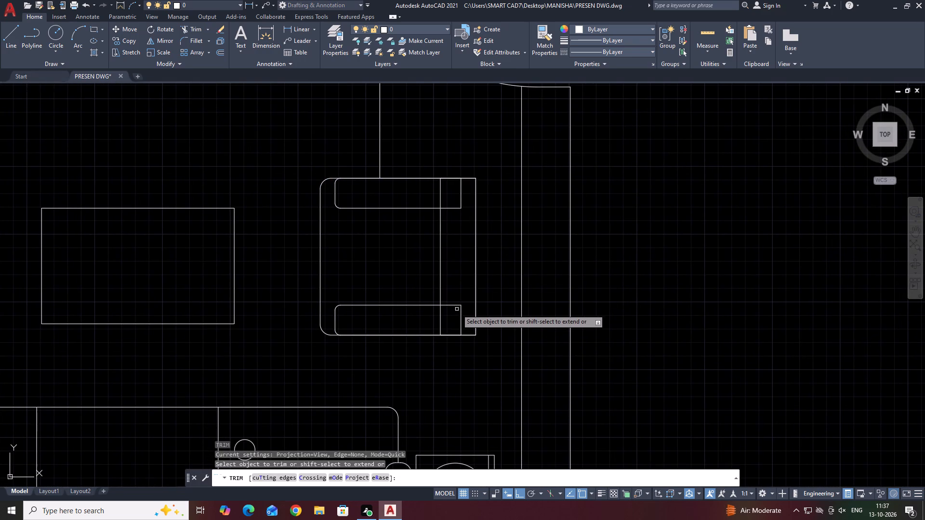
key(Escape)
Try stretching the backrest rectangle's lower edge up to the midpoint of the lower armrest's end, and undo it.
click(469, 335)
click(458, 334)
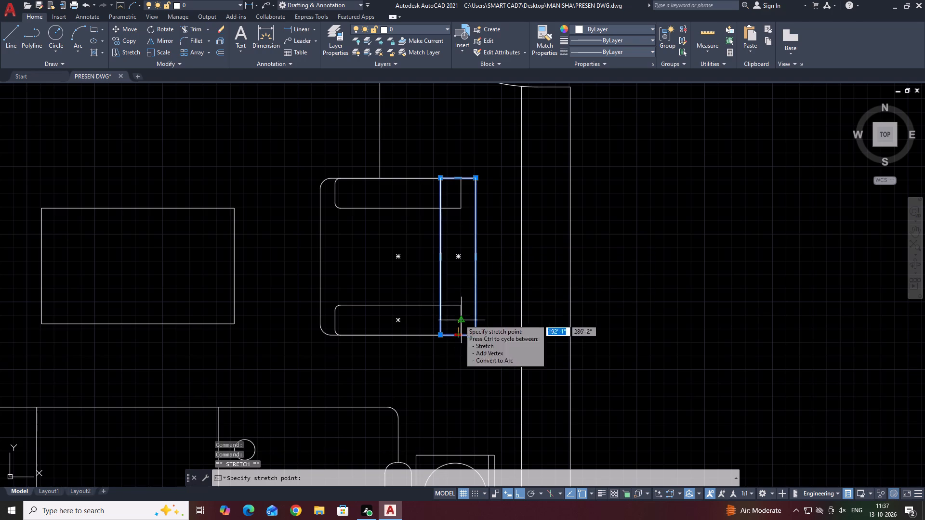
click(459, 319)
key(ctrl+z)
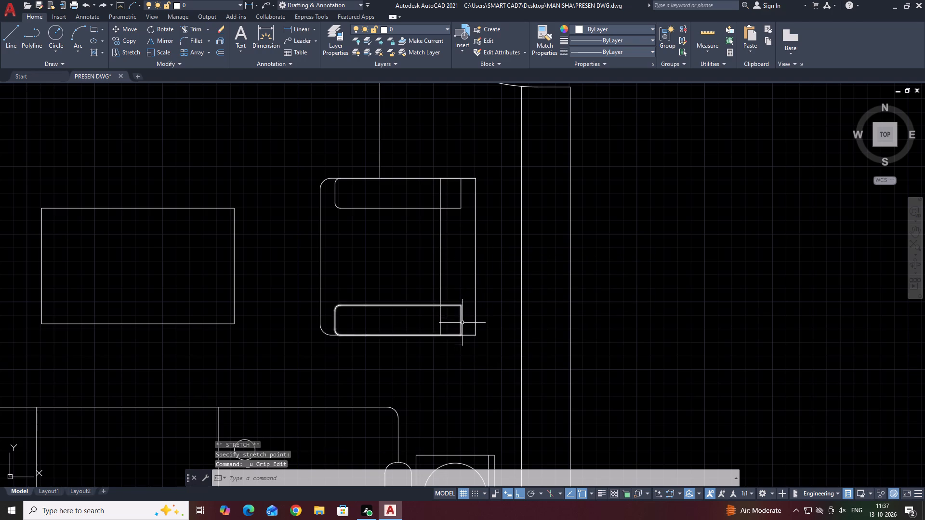
Stretch the backrest rectangle's lower edge straight up to the mid-height of the lower armrest.
drag(445, 320, 442, 315)
click(437, 312)
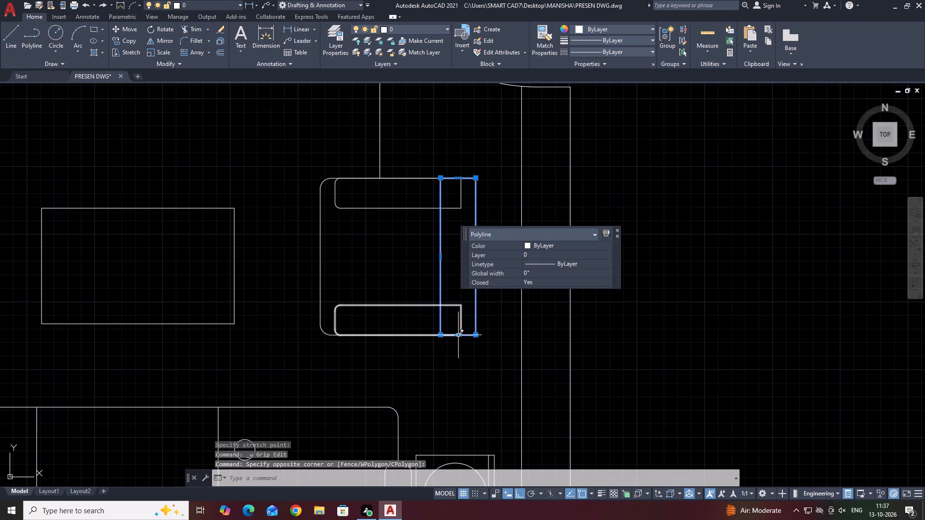
click(457, 334)
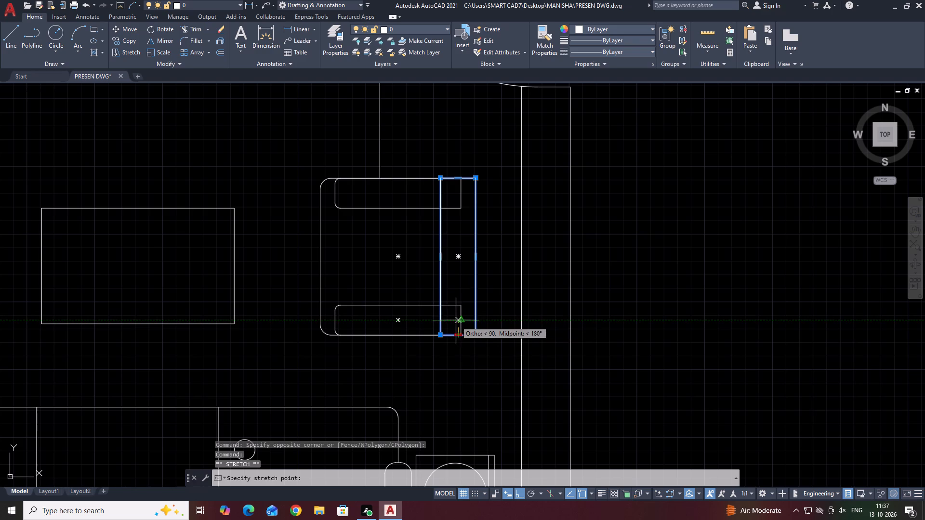
click(456, 321)
key(Escape)
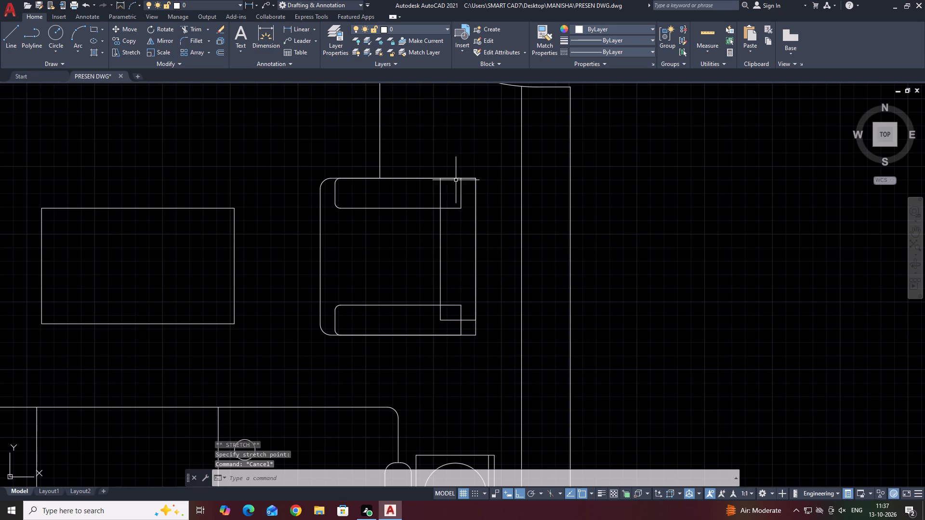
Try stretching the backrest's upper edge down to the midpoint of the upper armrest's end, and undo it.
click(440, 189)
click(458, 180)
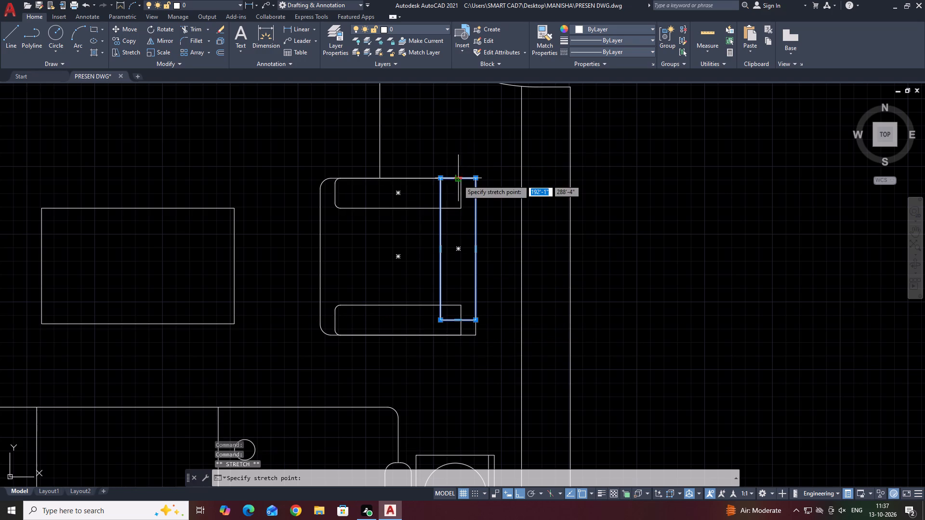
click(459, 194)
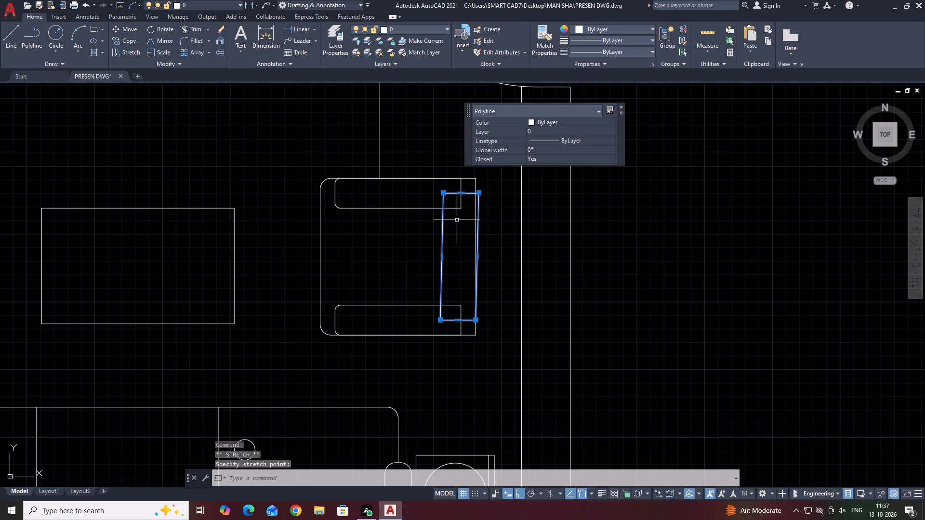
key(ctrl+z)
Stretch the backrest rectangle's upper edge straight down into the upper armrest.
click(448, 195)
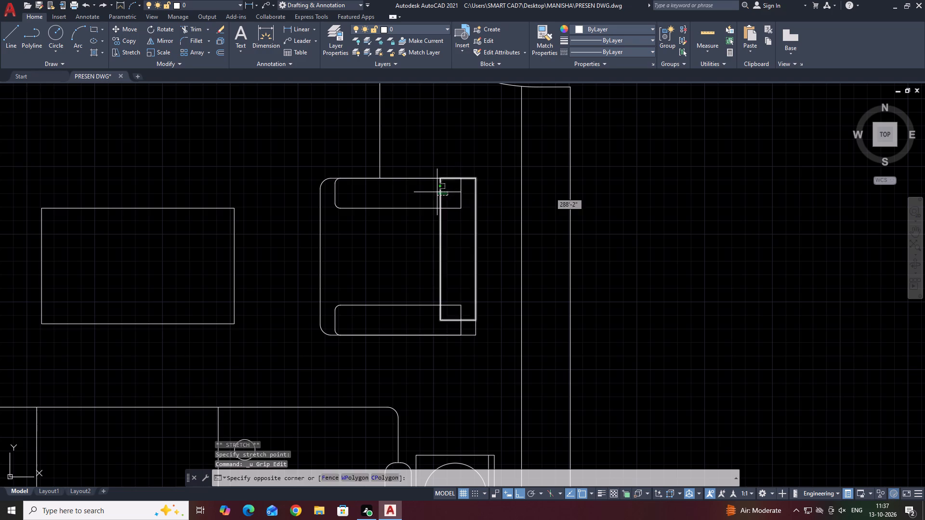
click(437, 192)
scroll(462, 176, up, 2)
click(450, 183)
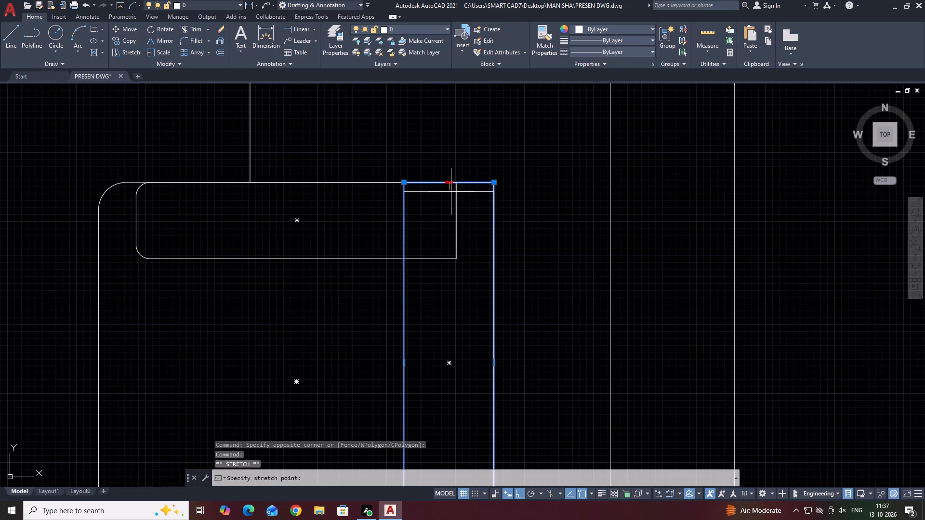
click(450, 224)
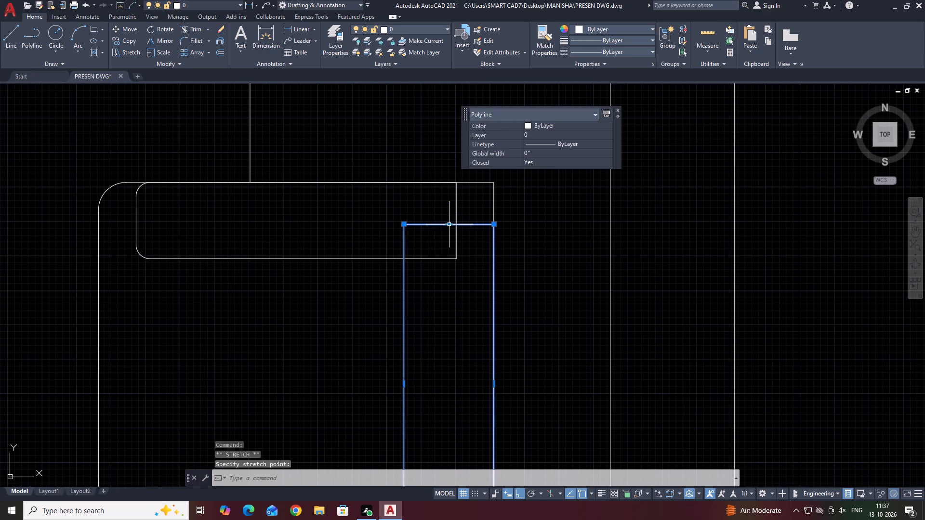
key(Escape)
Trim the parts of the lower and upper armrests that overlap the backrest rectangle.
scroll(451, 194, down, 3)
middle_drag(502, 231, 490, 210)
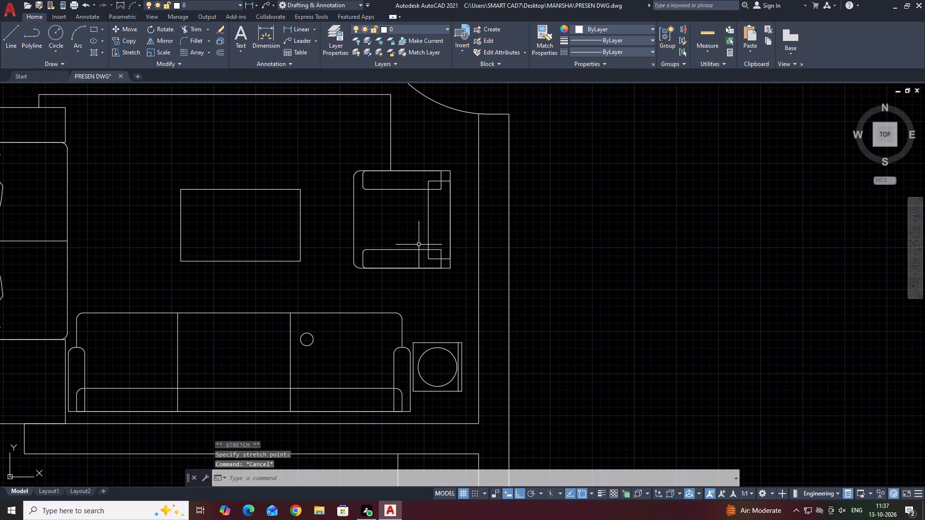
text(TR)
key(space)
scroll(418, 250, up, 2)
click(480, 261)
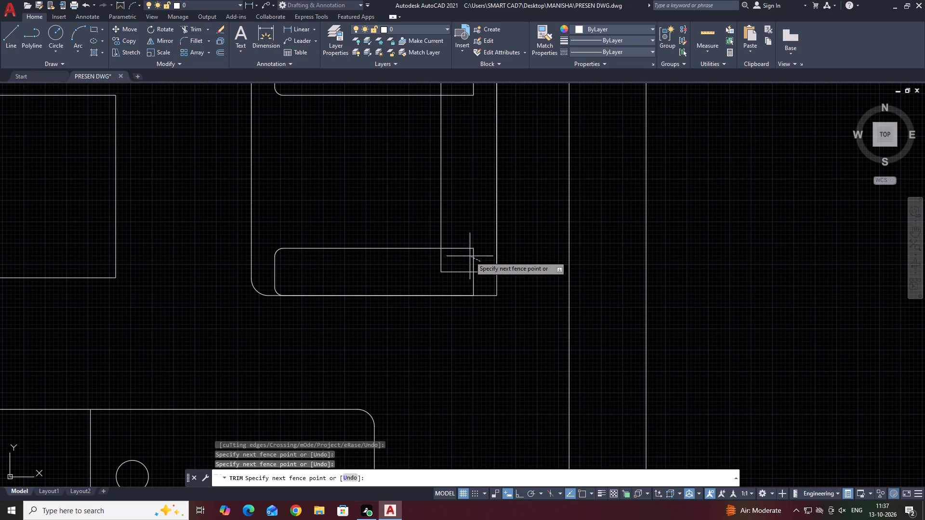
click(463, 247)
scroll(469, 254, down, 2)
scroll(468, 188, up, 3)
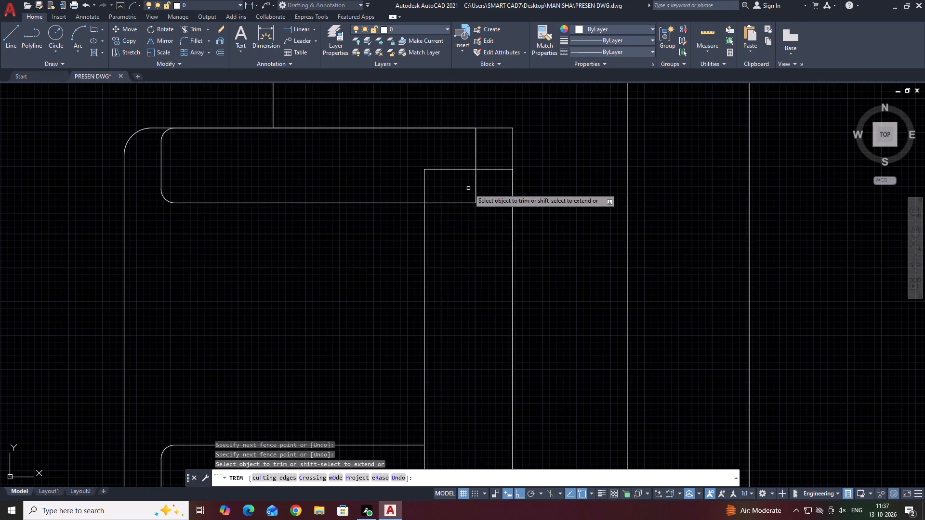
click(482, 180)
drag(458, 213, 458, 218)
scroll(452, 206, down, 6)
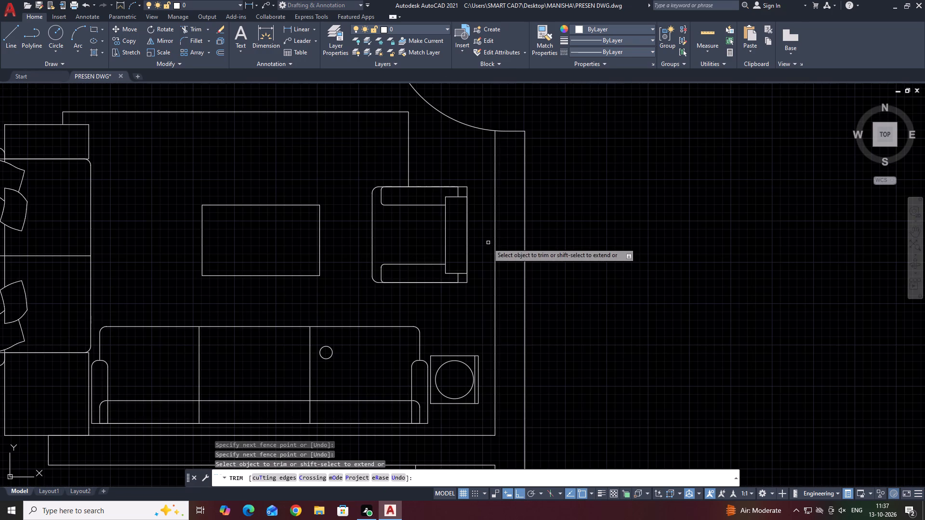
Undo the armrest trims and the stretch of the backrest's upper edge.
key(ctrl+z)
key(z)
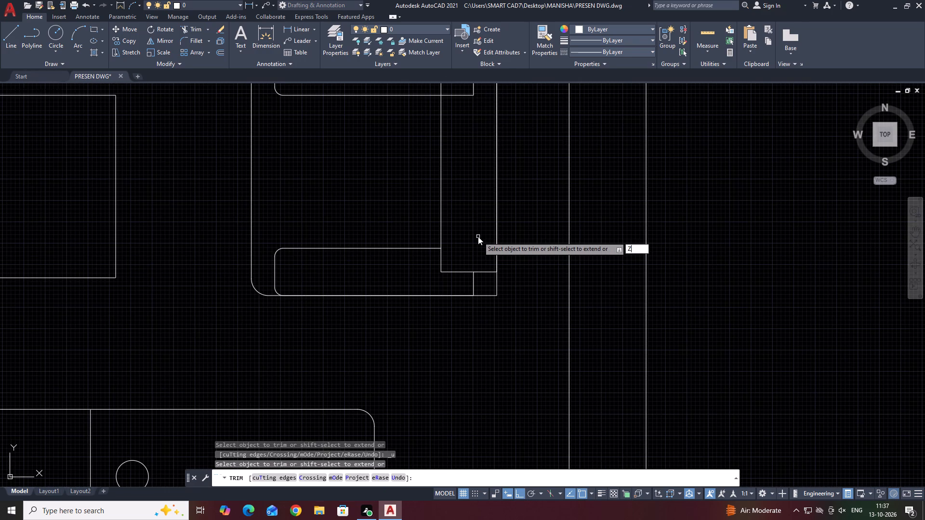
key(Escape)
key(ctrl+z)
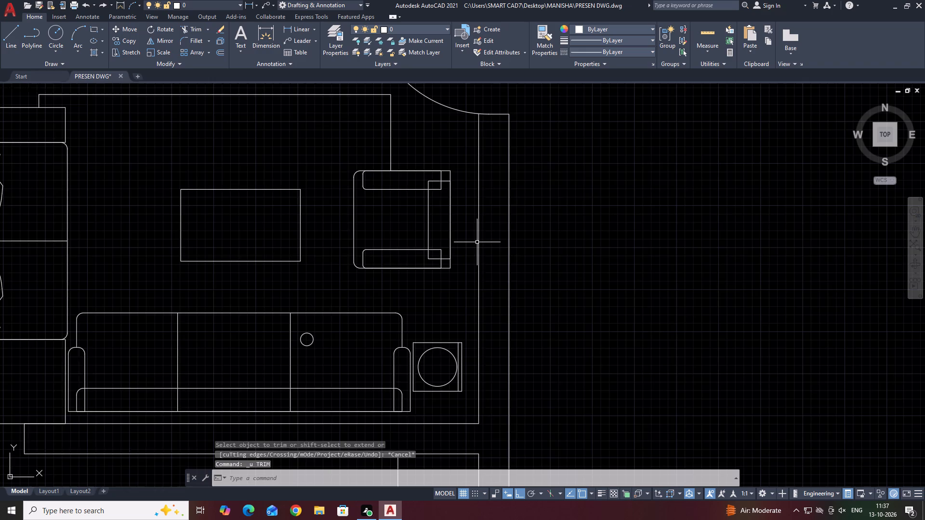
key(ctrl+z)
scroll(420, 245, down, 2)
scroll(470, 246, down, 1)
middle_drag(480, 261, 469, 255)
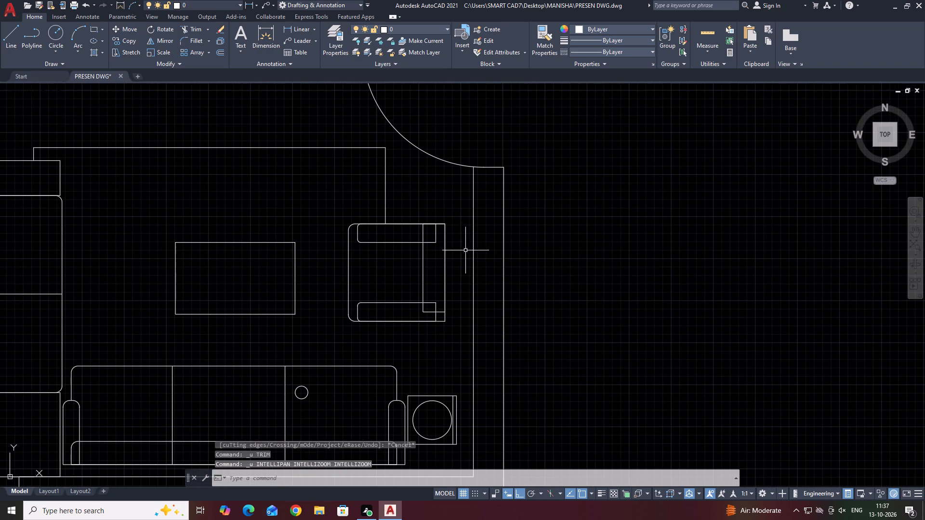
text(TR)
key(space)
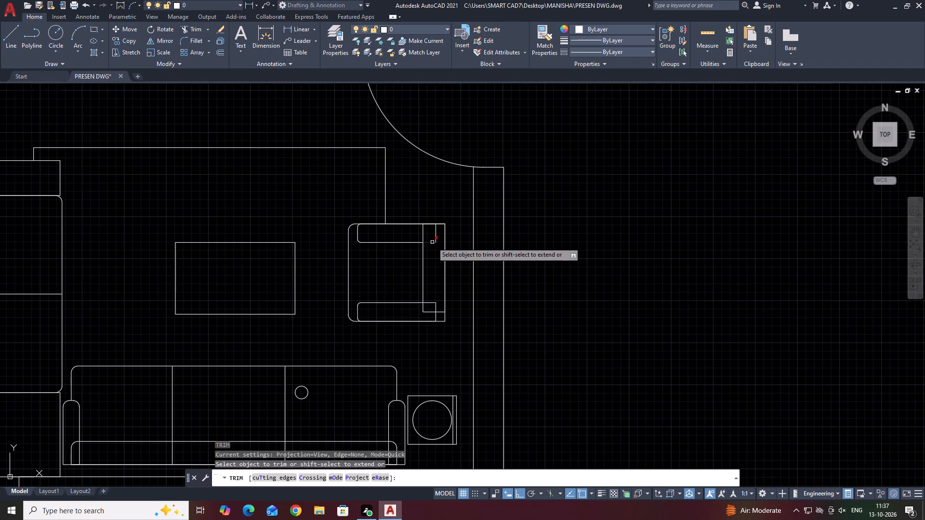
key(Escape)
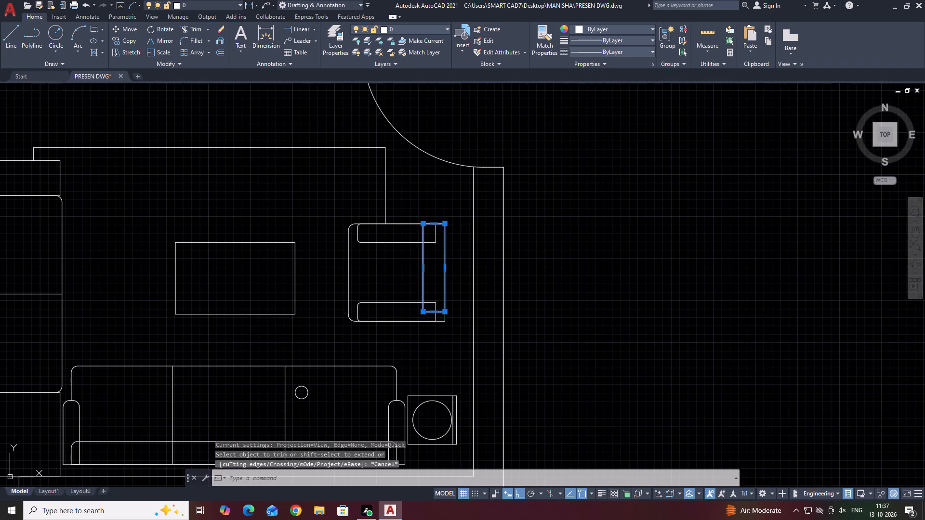
Stretch the backrest rectangle's upper edge straight down to the mid-height of the upper armrest.
click(441, 223)
scroll(431, 232, up, 2)
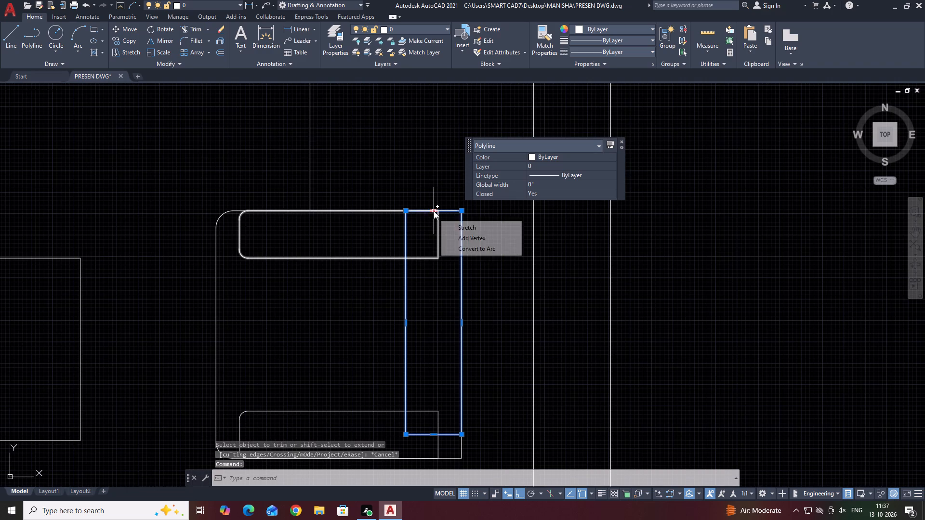
click(434, 211)
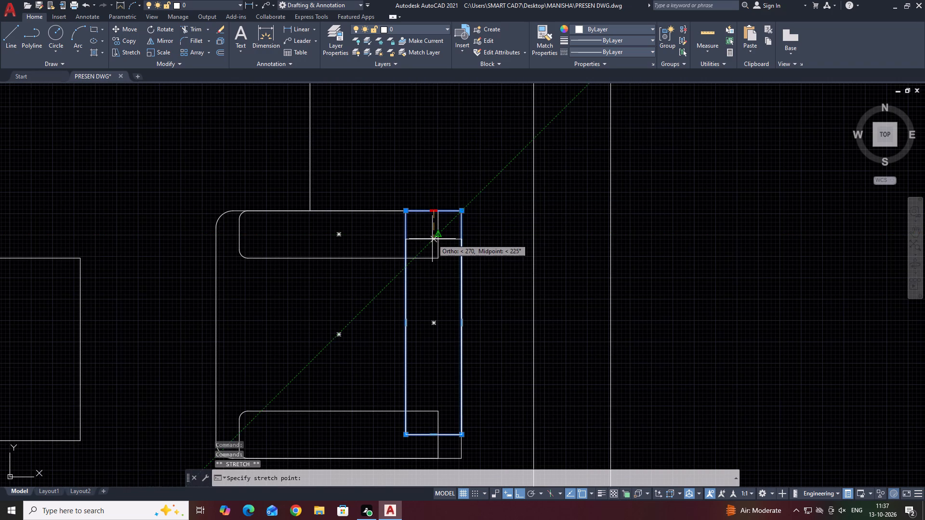
click(432, 237)
key(Escape)
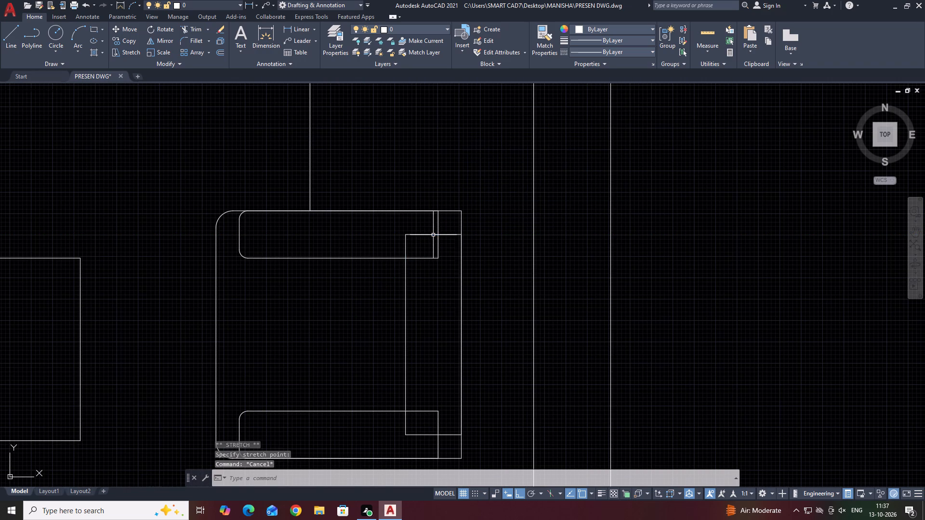
Trim the ends of both armrests where they overlap the inside of the backrest rectangle.
middle_drag(472, 250, 463, 171)
scroll(407, 253, down, 3)
middle_drag(461, 258, 453, 208)
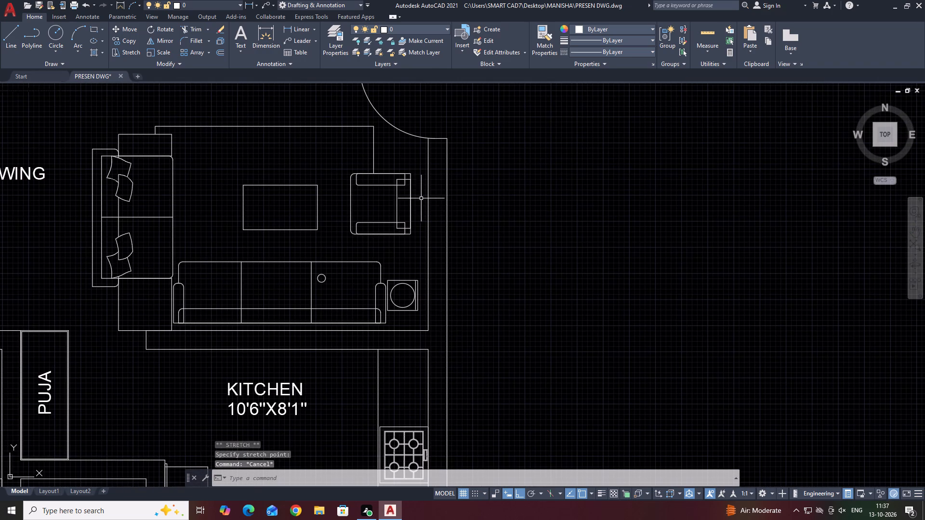
key(t)
key(r)
key(space)
scroll(409, 194, up, 2)
click(391, 169)
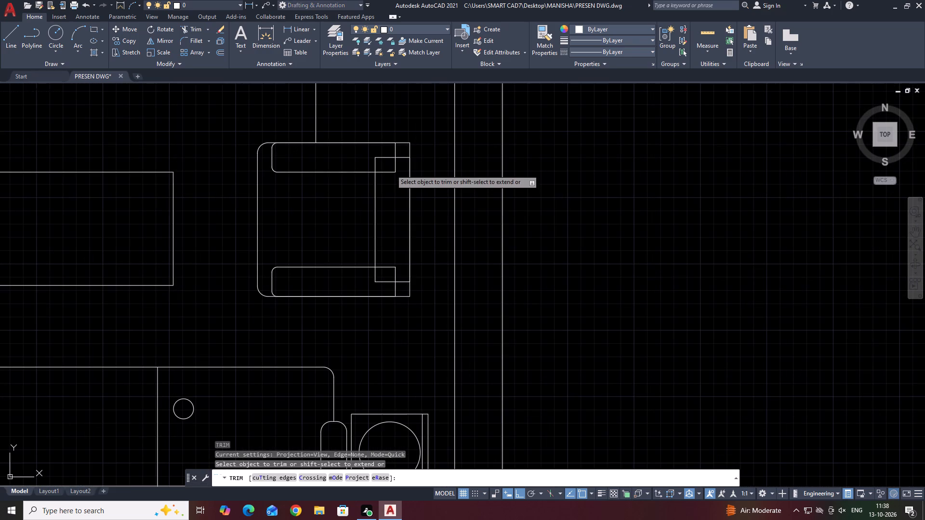
click(398, 165)
click(394, 170)
click(389, 181)
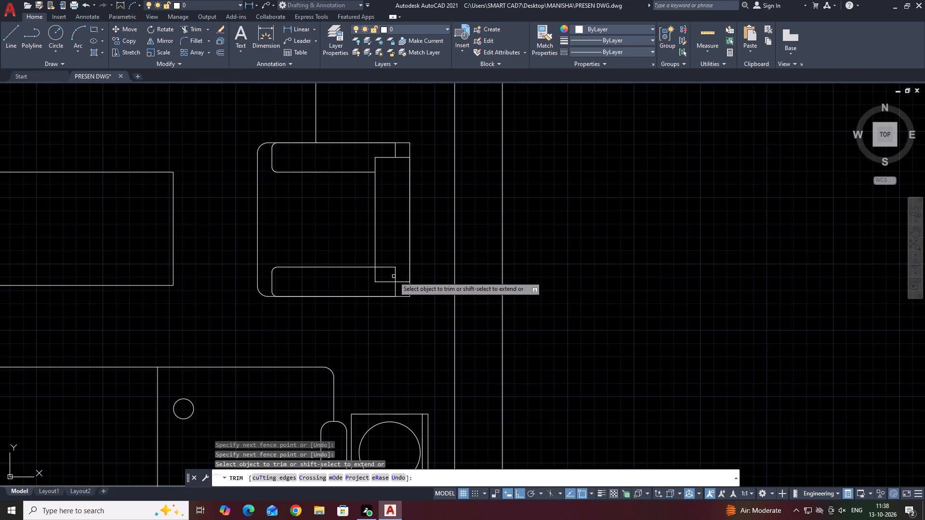
click(395, 272)
click(389, 267)
key(Escape)
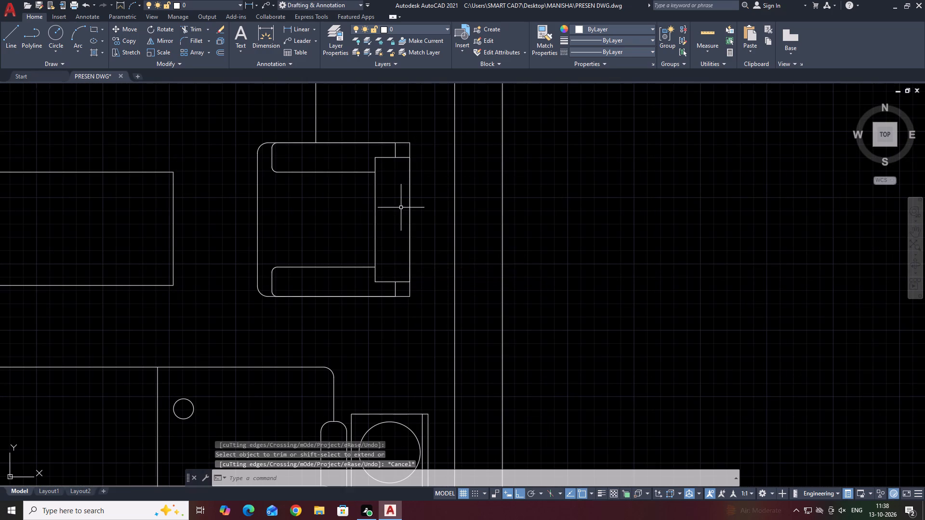
Move the whole armchair horizontally toward the wall so its back lines up with the side table's wall-side edge.
scroll(411, 259, down, 3)
middle_drag(516, 262, 434, 197)
middle_drag(323, 194, 342, 205)
middle_drag(86, 126, 117, 143)
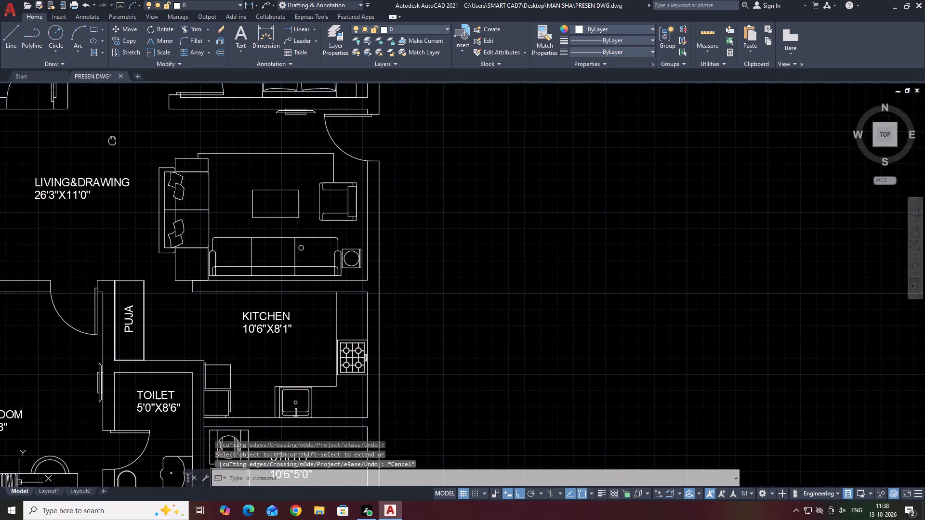
middle_drag(117, 143, 297, 205)
middle_drag(582, 286, 382, 169)
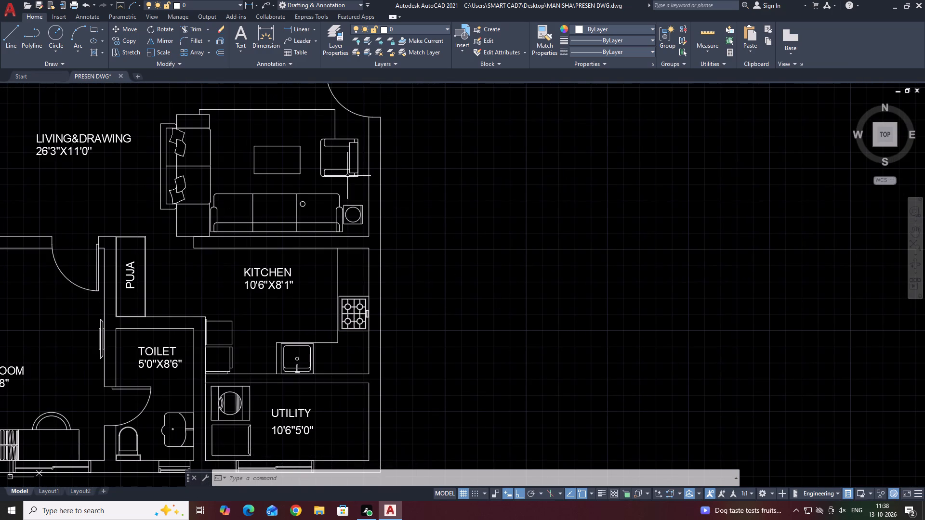
scroll(309, 136, up, 2)
click(312, 127)
click(451, 269)
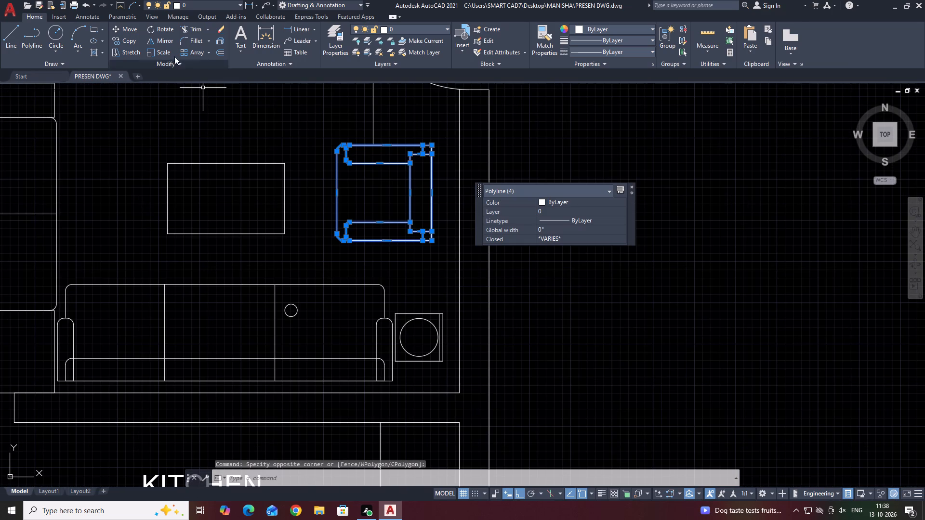
click(125, 27)
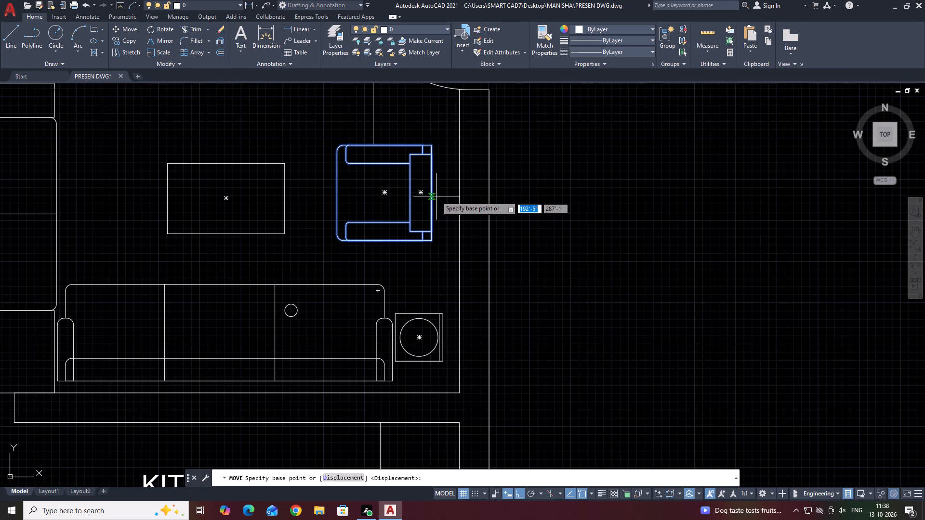
click(431, 195)
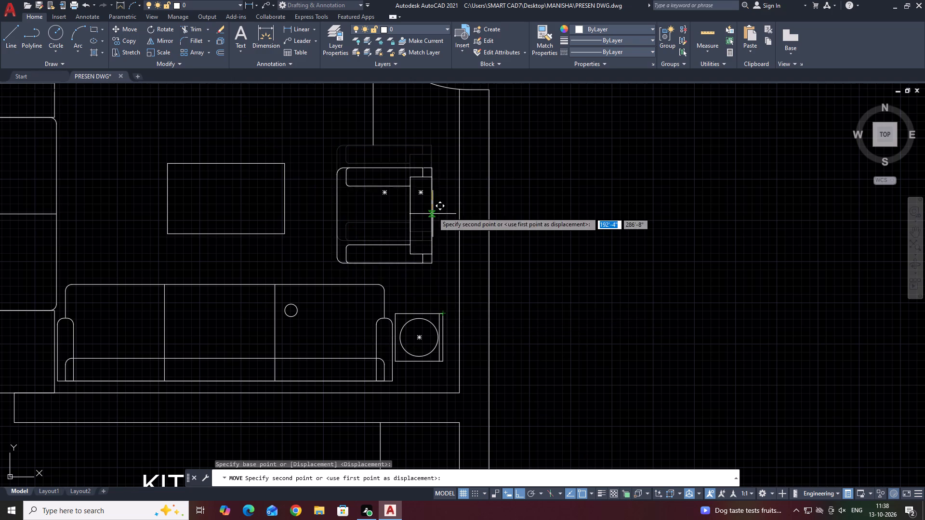
click(439, 198)
middle_drag(399, 170, 421, 241)
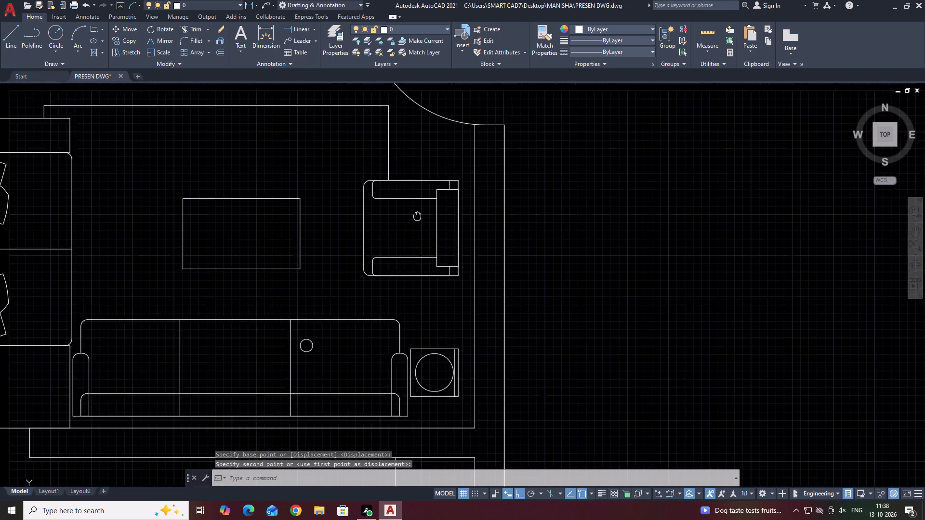
Combine the whole living-room seating group, including sofas, armchair, centre table, rug and side tables, into one block named SOFA.
middle_drag(421, 241, 422, 248)
scroll(422, 248, down, 2)
middle_drag(489, 241, 472, 209)
middle_drag(239, 170, 252, 175)
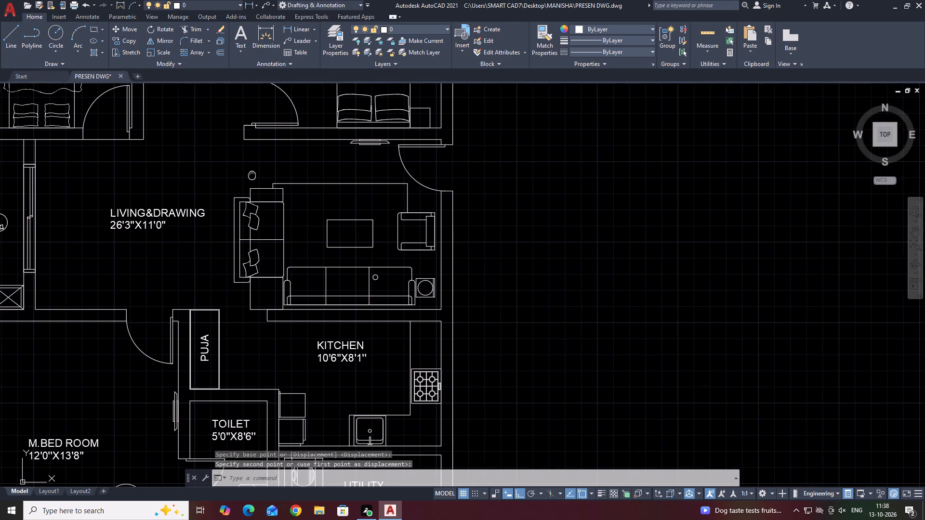
middle_drag(252, 175, 274, 179)
click(245, 174)
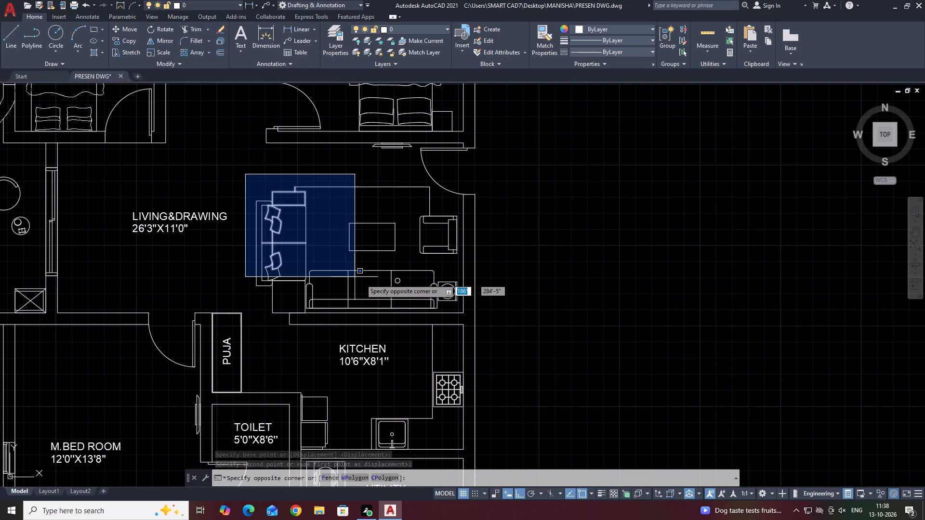
click(462, 318)
text(B SOFA)
click(497, 335)
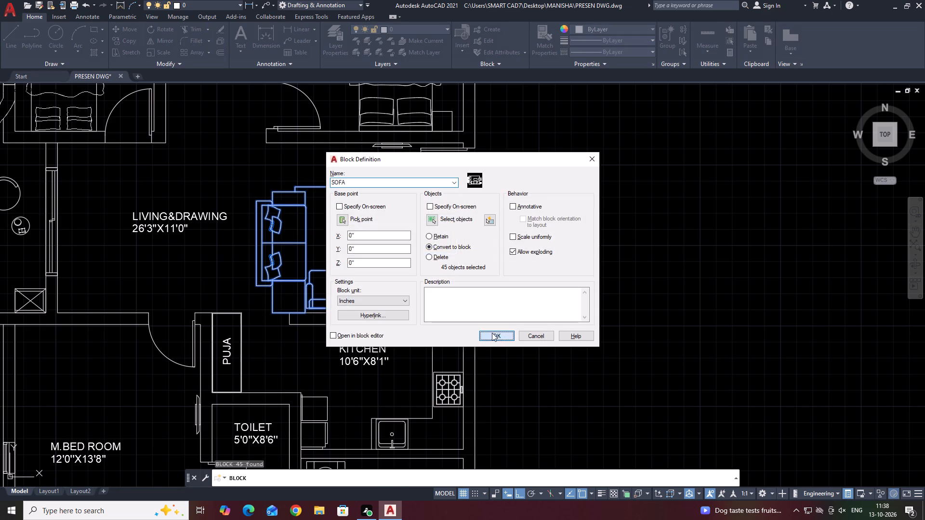
click(417, 293)
click(367, 282)
key(Escape)
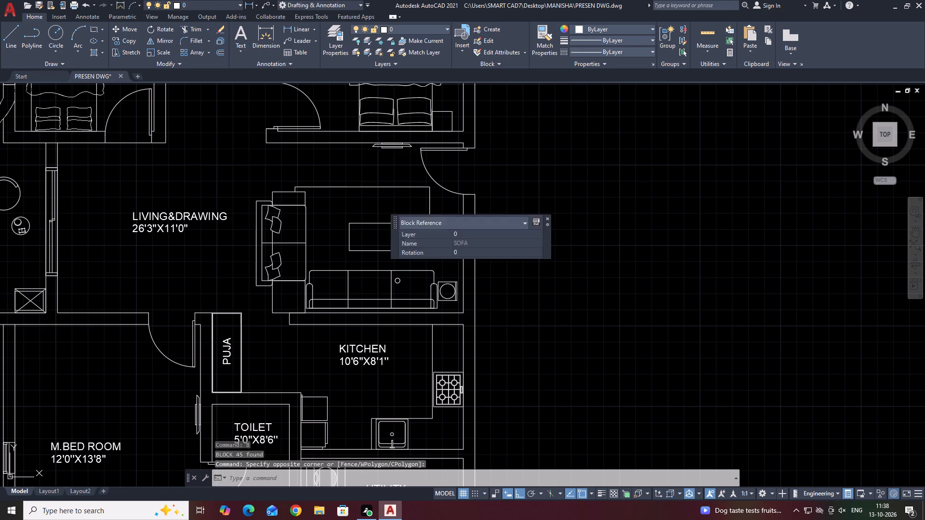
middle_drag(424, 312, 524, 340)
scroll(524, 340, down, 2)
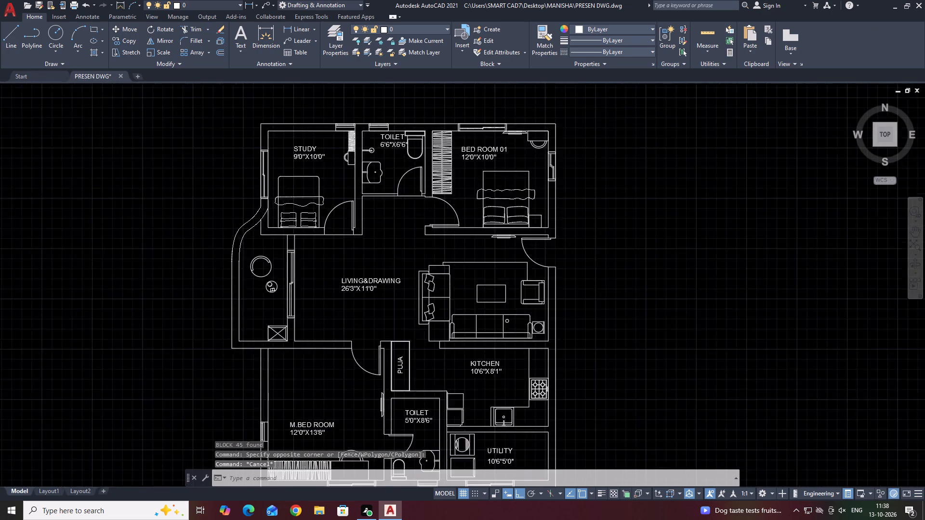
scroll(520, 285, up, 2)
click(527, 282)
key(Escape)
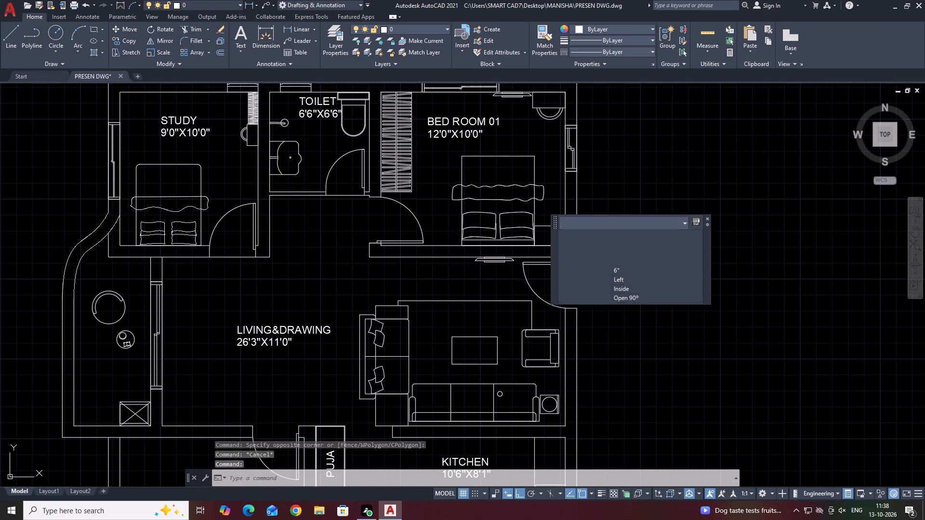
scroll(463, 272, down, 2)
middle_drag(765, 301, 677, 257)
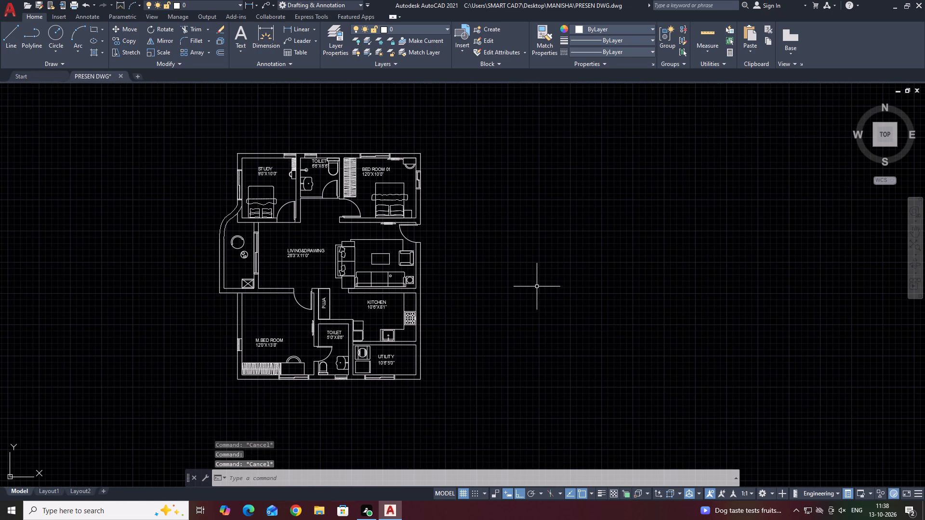
Move the LIVING&DRAWING label and its 26'3"X11'0" size text together onto the rug in the seating area.
scroll(302, 254, up, 3)
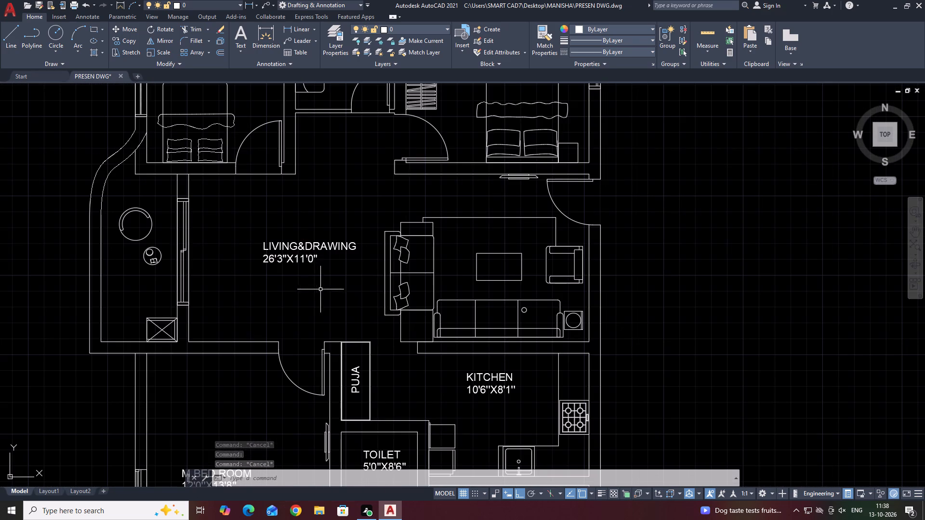
click(308, 256)
click(293, 240)
click(291, 247)
middle_drag(304, 262, 305, 282)
key(m)
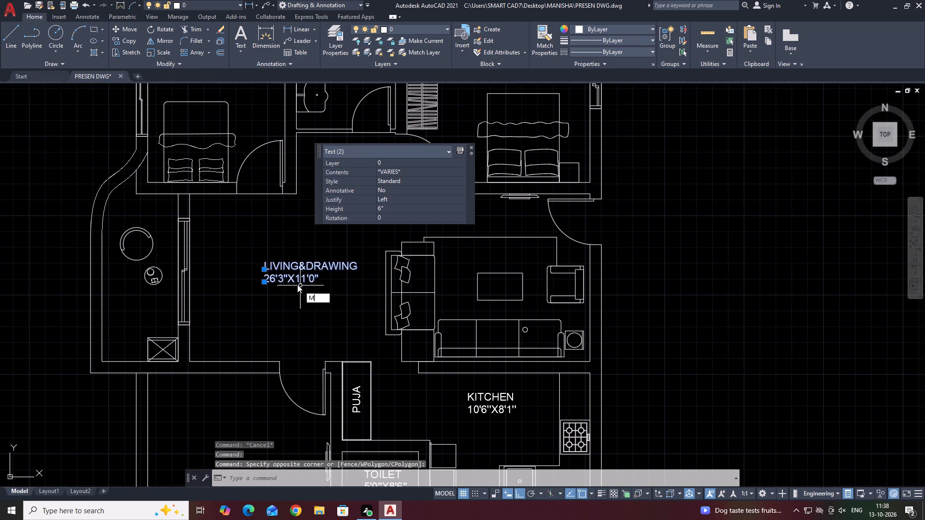
key(space)
click(295, 284)
scroll(442, 265, up, 1)
click(444, 264)
key(Escape)
Draw a horizontal rectangle as a table in the open living-room area between the sliding balcony opening and the sofa.
middle_drag(251, 281, 253, 280)
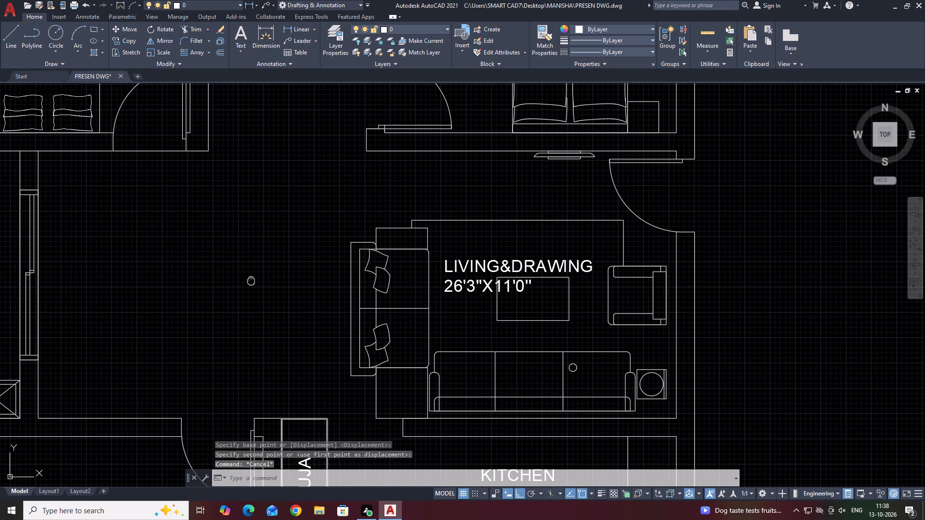
middle_drag(253, 280, 362, 258)
middle_drag(423, 315, 402, 294)
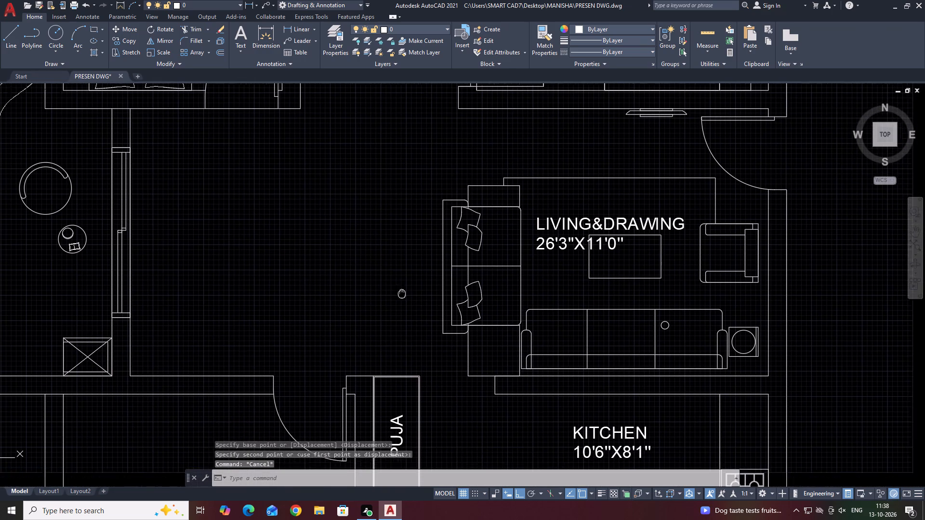
middle_drag(264, 262, 277, 263)
key(r)
key(e)
text(C)
key(space)
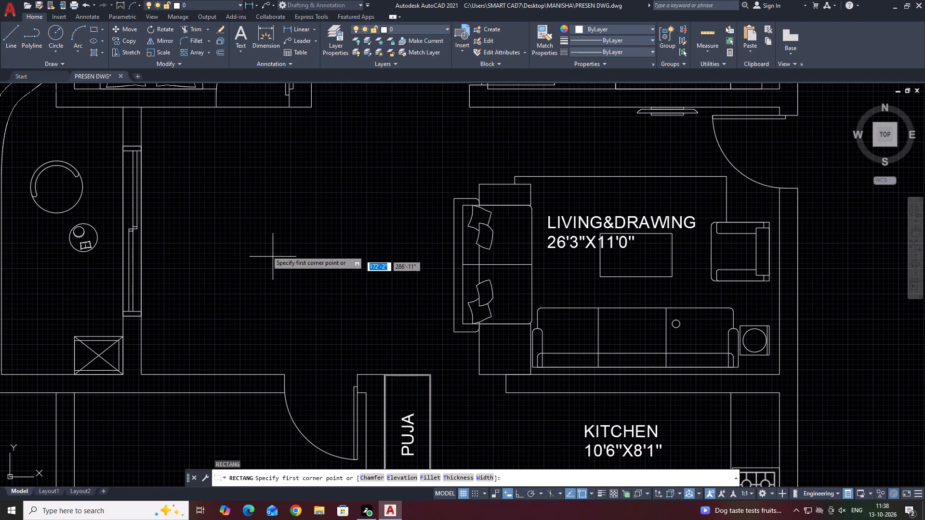
drag(212, 192, 217, 195)
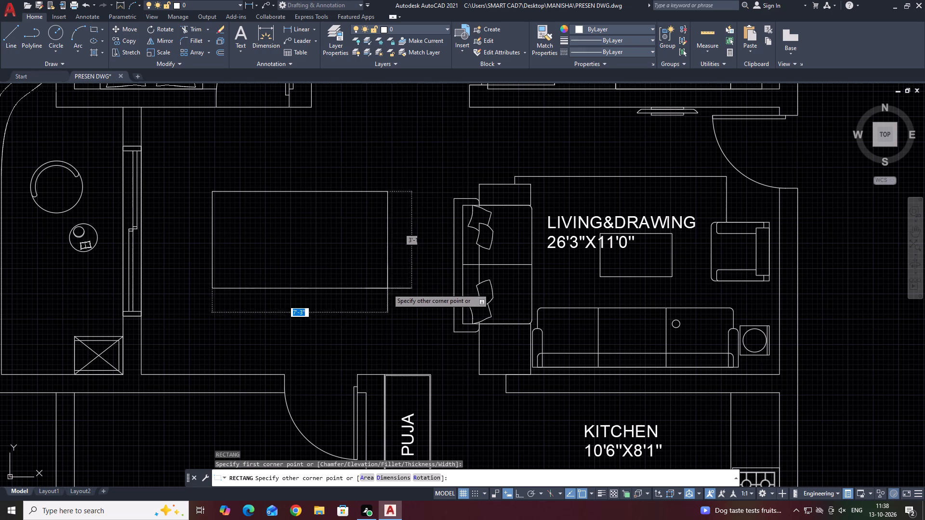
click(378, 283)
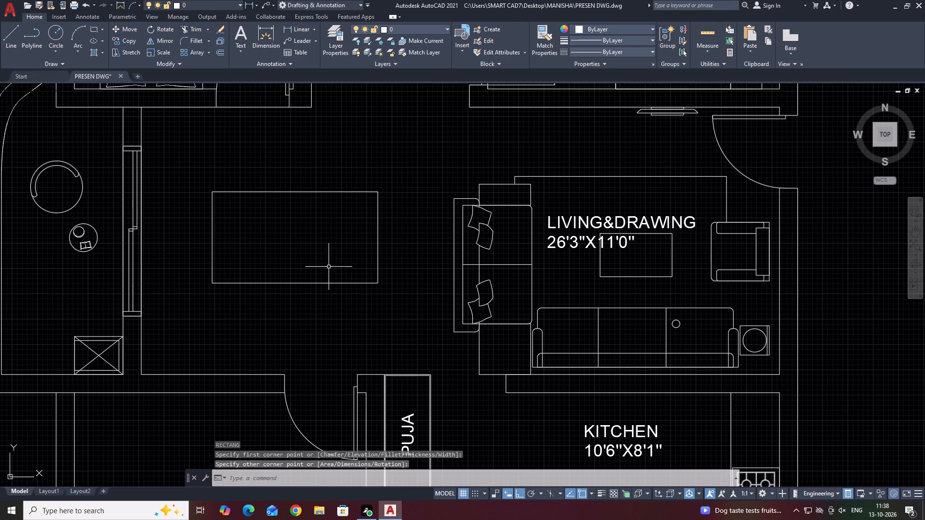
Fillet all four corners of the new table rectangle with a 2" radius.
middle_drag(323, 261, 336, 273)
key(f)
key(space)
text(R 2)
key(space)
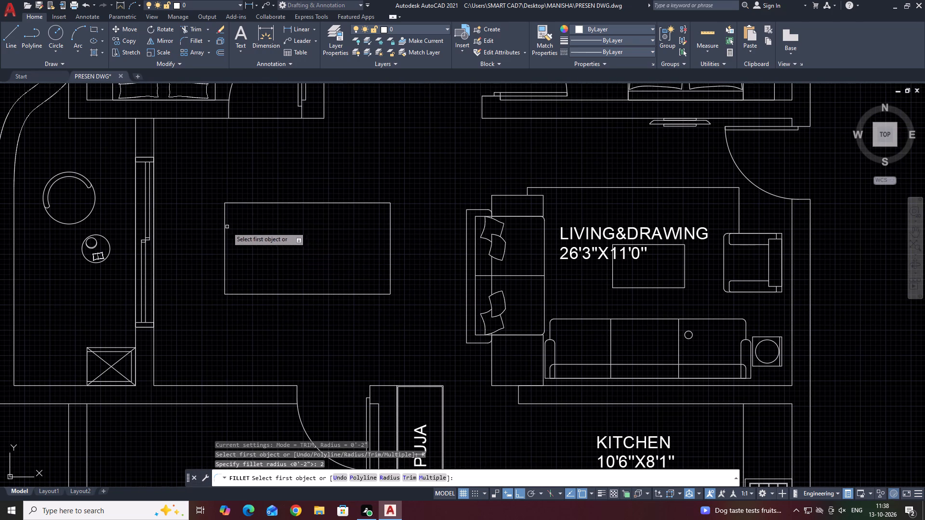
click(225, 226)
click(238, 204)
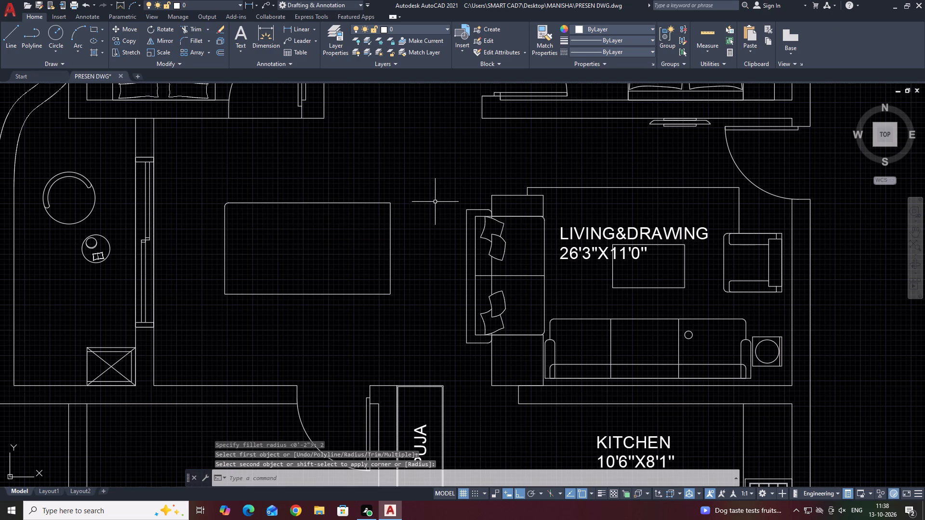
middle_drag(434, 200, 404, 190)
key(space)
click(357, 193)
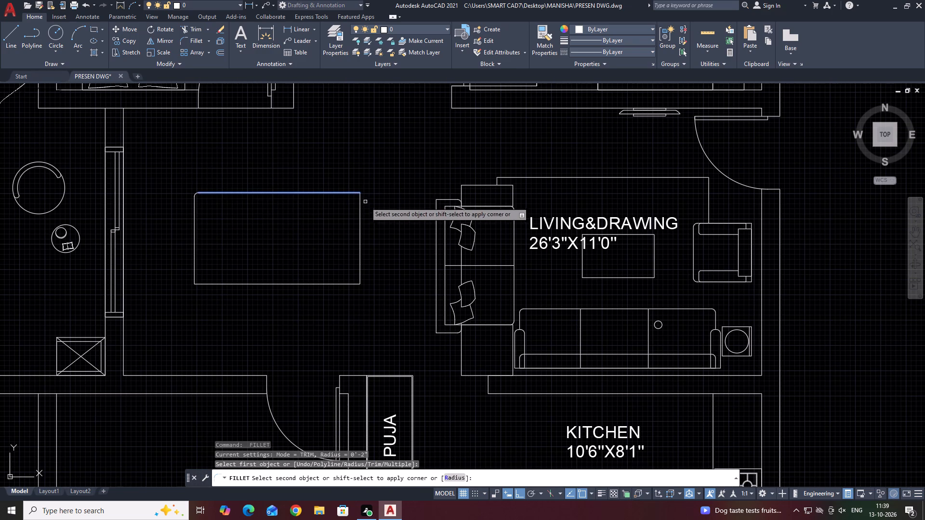
click(359, 206)
key(space)
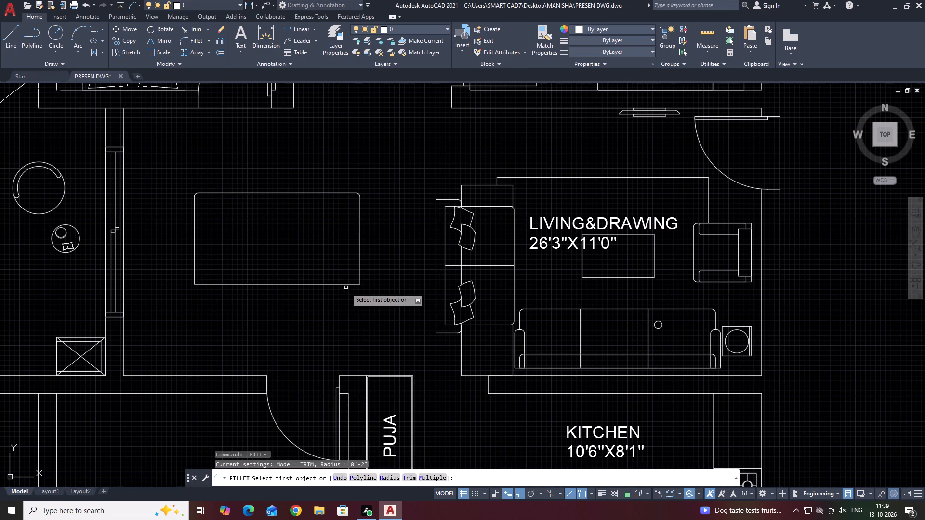
click(347, 284)
click(359, 268)
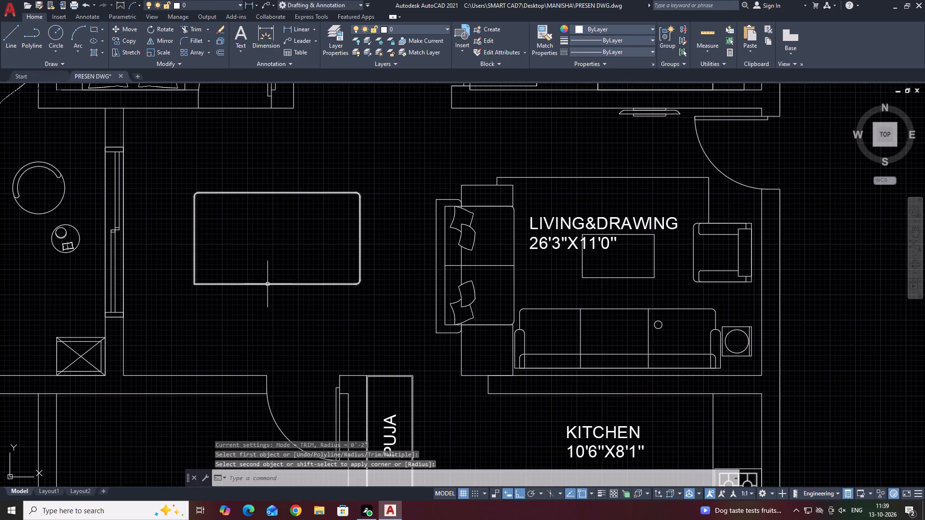
key(space)
click(254, 286)
click(195, 259)
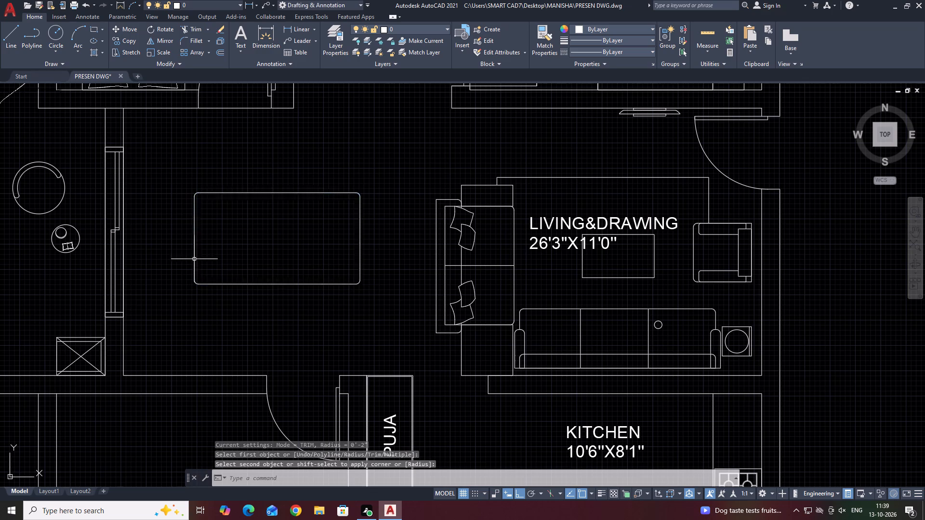
Turn Ortho mode off while starting a trial spline at the table's upper edge.
middle_drag(281, 252, 321, 323)
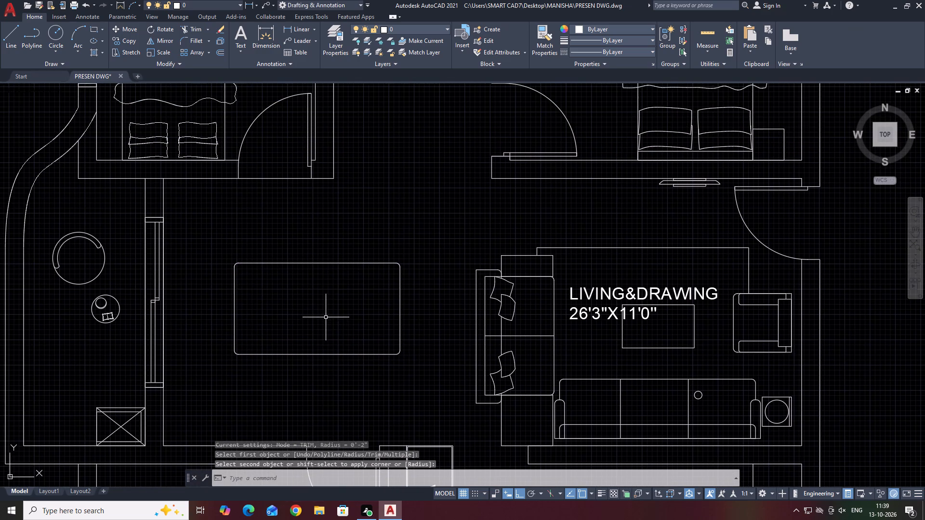
key(s)
text(PL)
key(space)
scroll(232, 256, up, 2)
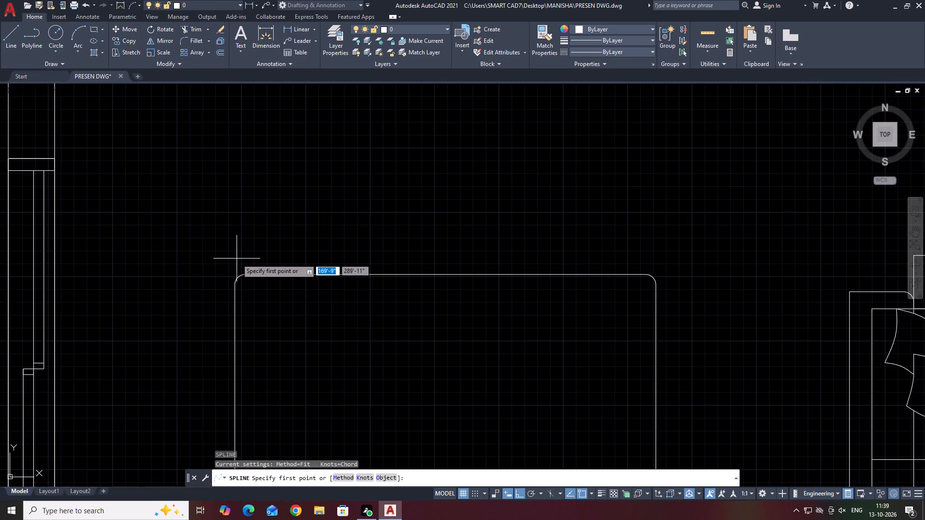
click(276, 280)
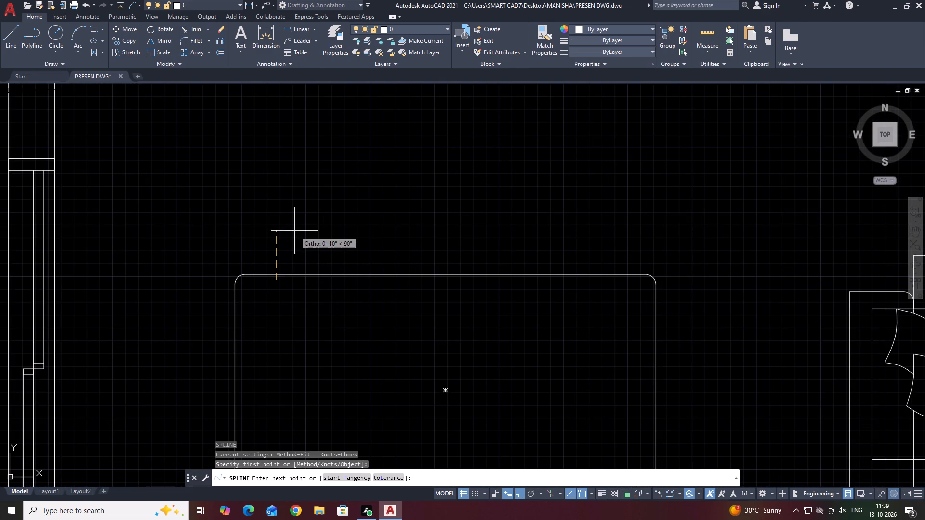
key(F8)
key(Escape)
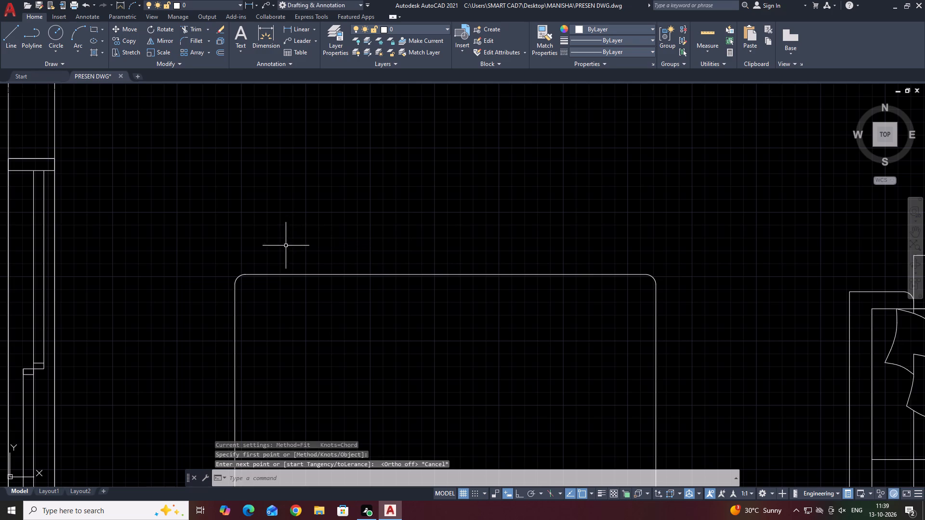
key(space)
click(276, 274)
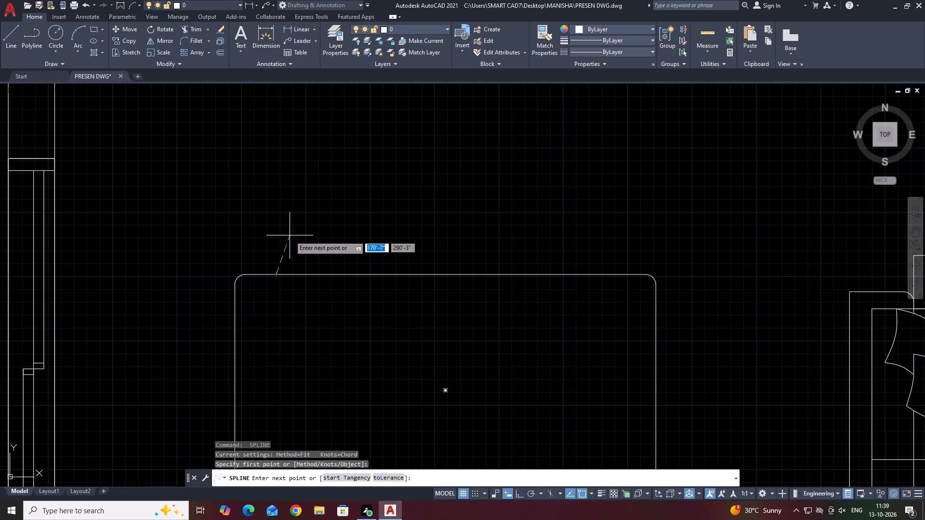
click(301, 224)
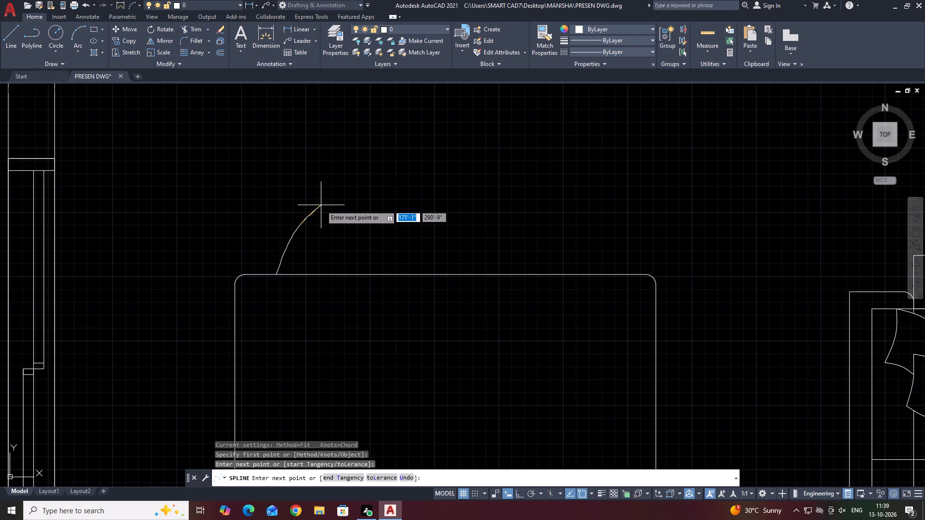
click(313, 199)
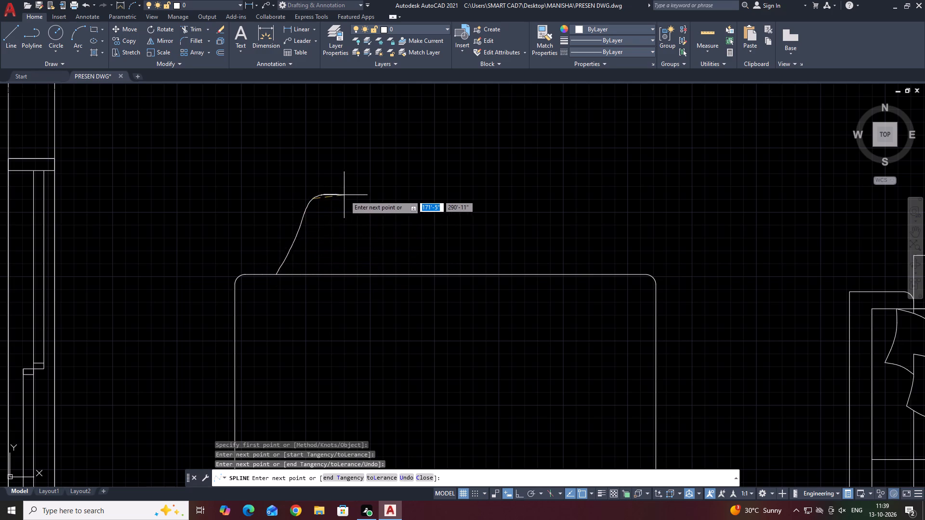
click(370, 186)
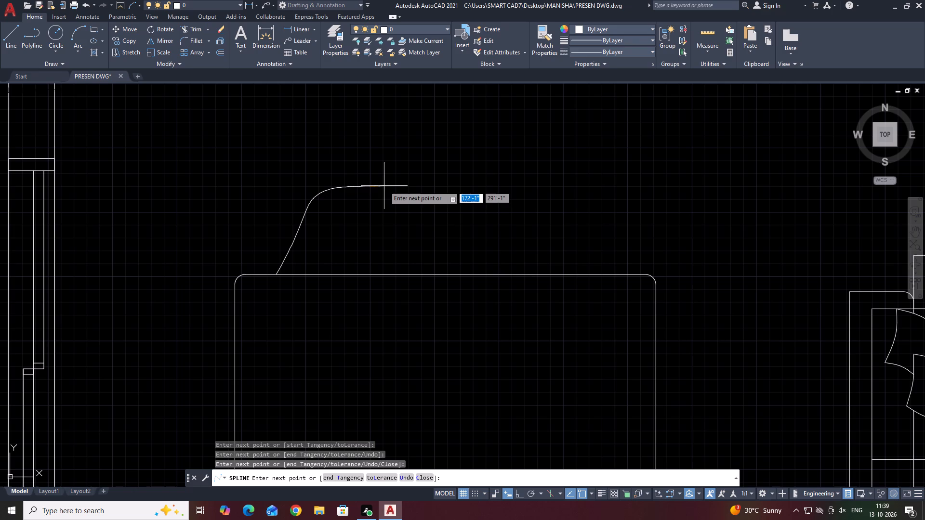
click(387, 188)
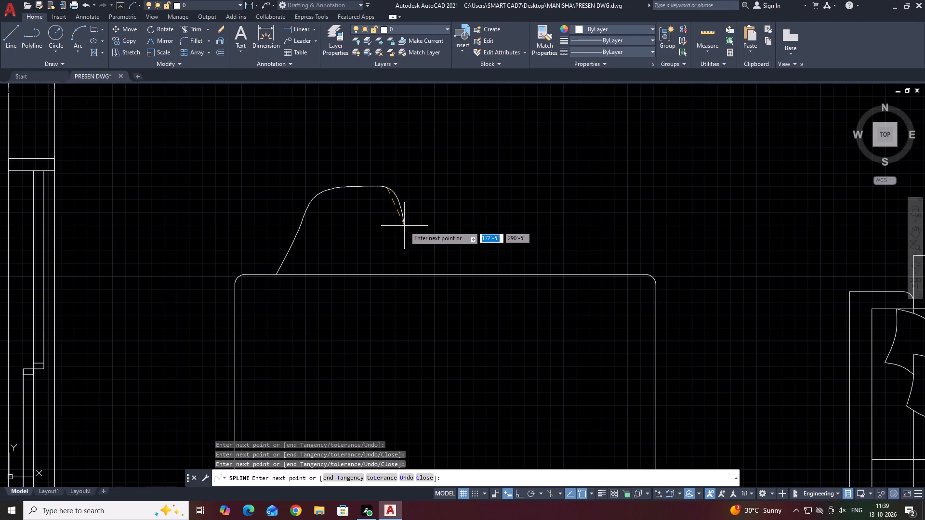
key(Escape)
Draw a short slanted three-point spline rising from the table's upper edge near its west corner as a chair side.
key(space)
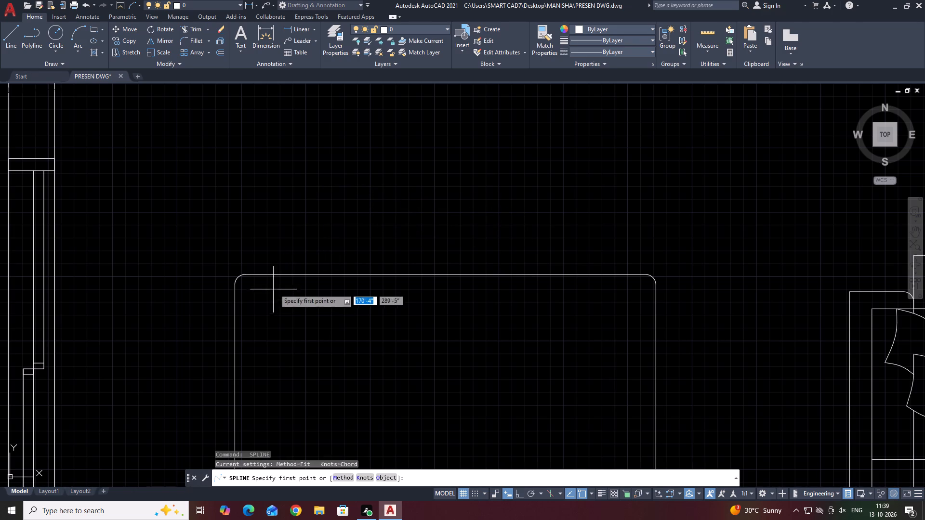
click(286, 274)
click(304, 238)
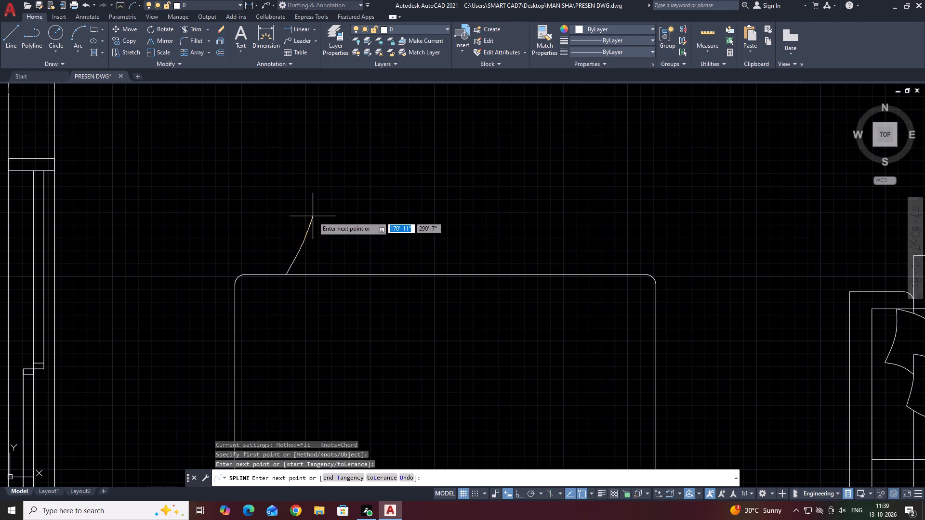
click(319, 205)
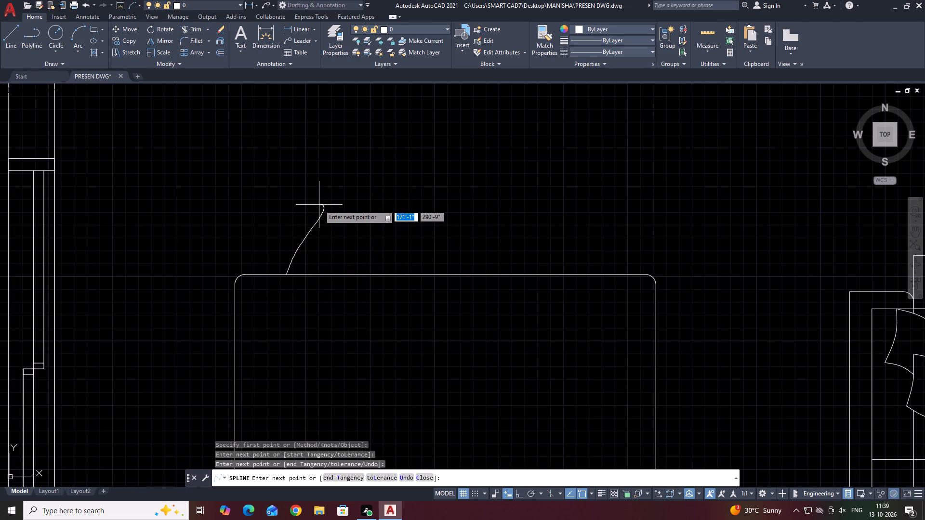
key(space)
Mirror the slanted chair-side spline about a vertical line rising from the table's upper edge, keeping the original.
click(310, 227)
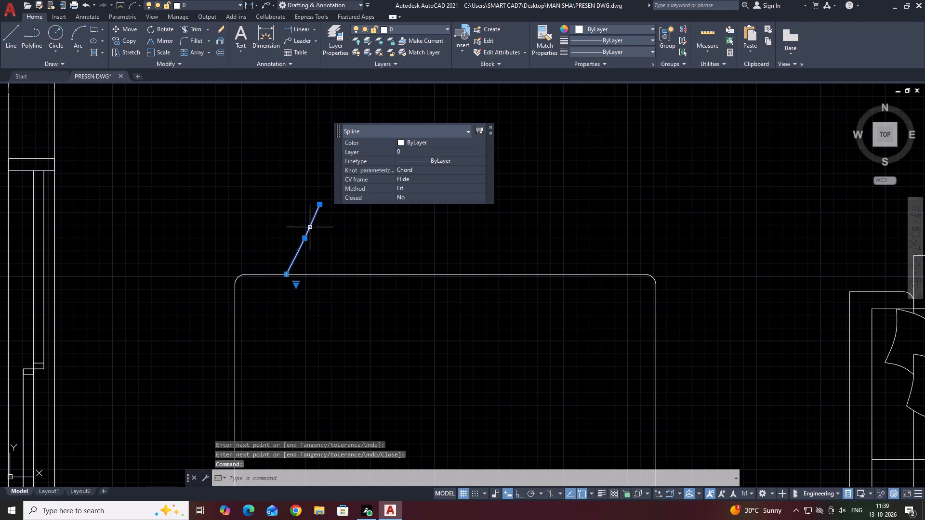
key(m)
text(I)
key(space)
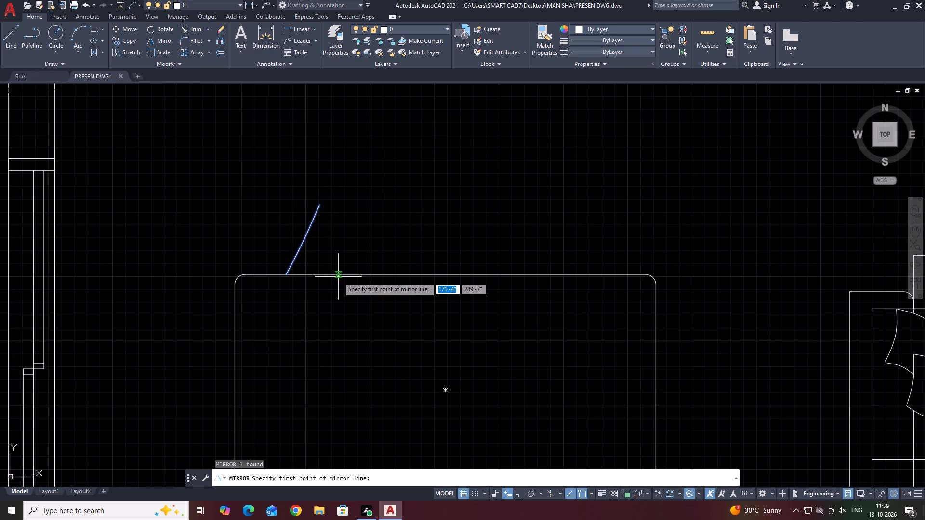
click(345, 275)
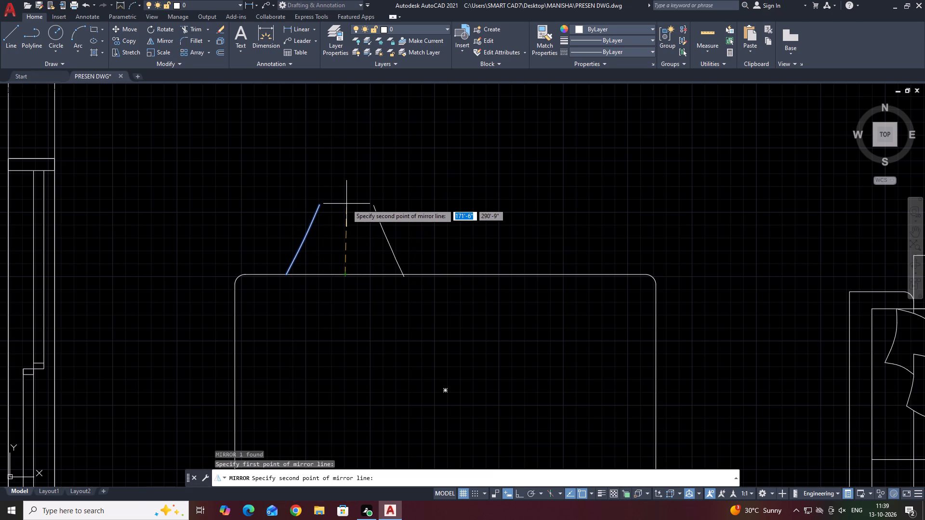
key(F8)
click(346, 197)
drag(362, 230, 346, 197)
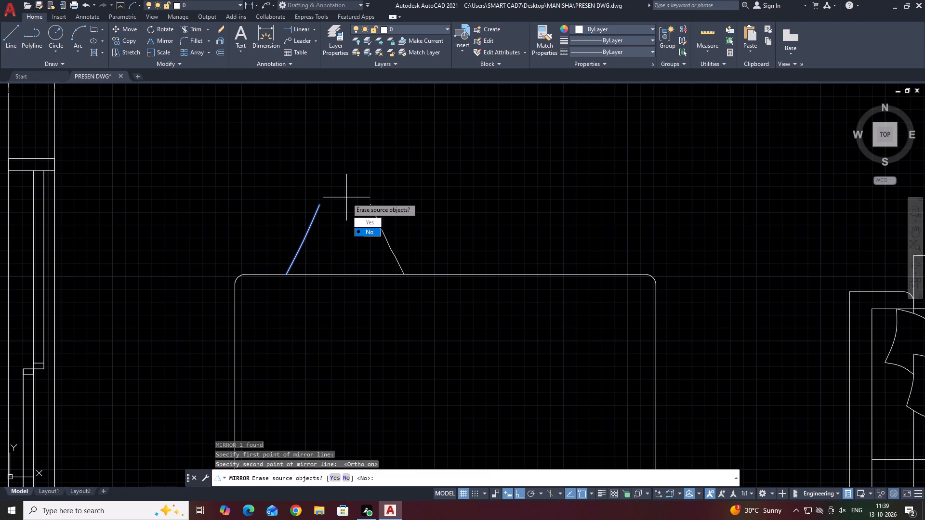
Shorten both chair-side splines by stretching their upper end points down along their slant to roughly equal height.
scroll(352, 212, up, 2)
click(427, 189)
click(383, 212)
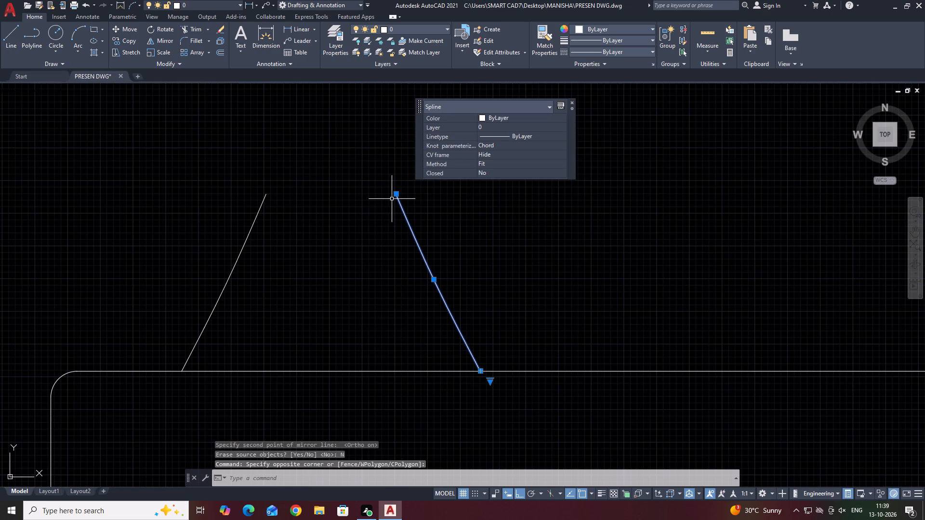
click(396, 195)
click(411, 231)
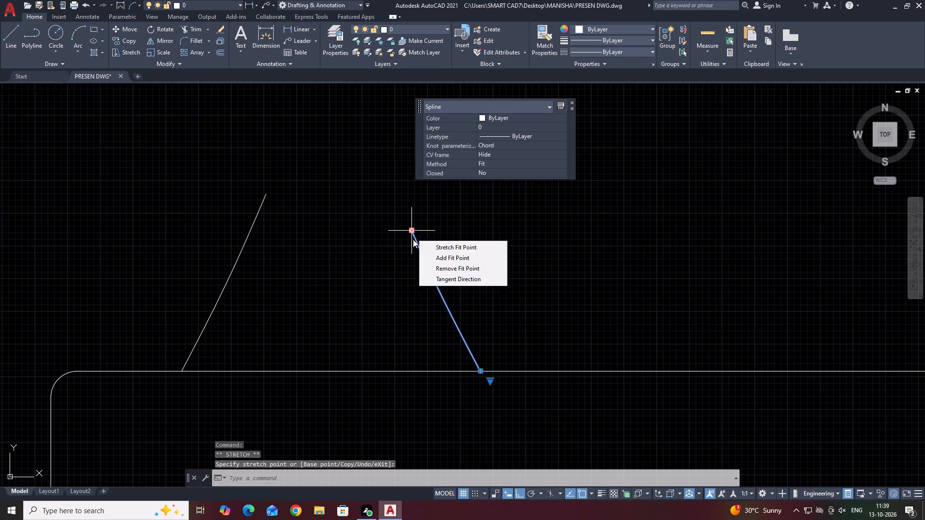
click(265, 193)
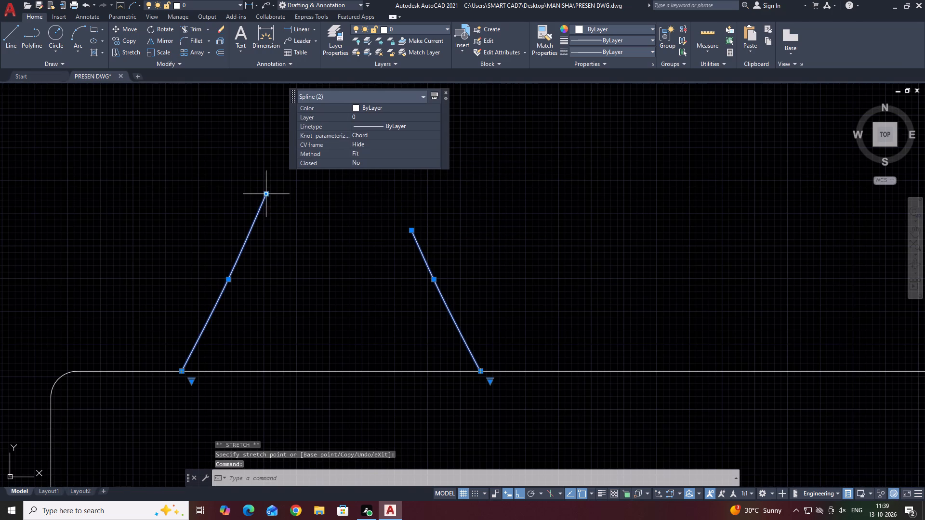
click(266, 194)
click(252, 226)
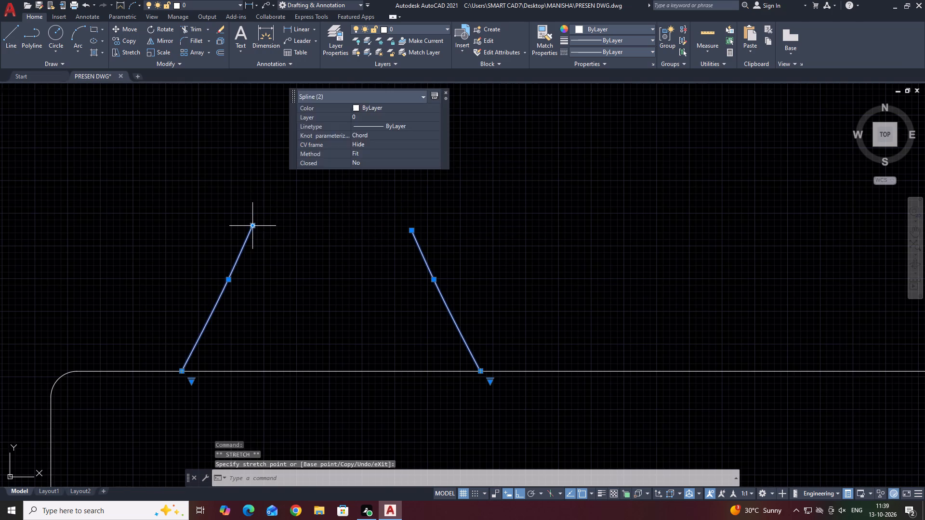
key(Escape)
Draw a three-point arc bulging away from the table between the two chair-side splines, starting and ending just below their upper ends.
text(A)
key(space)
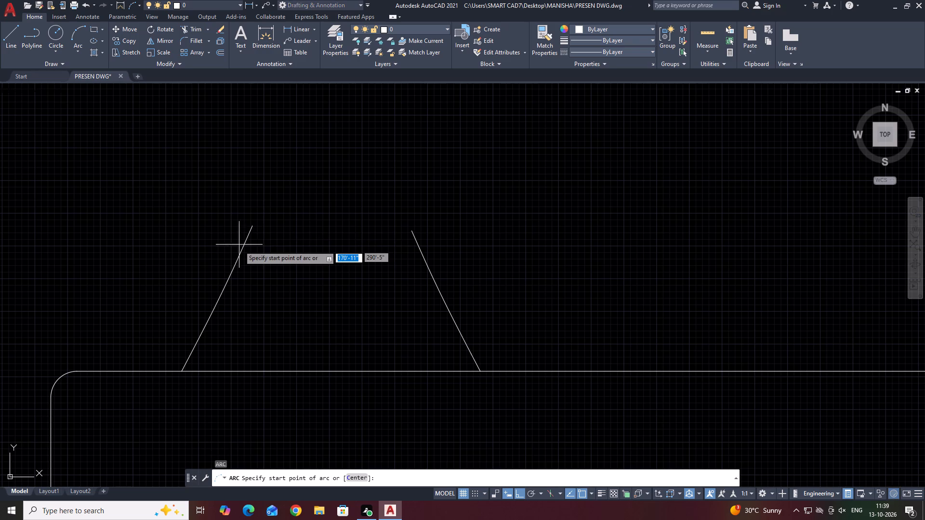
click(239, 255)
key(F8)
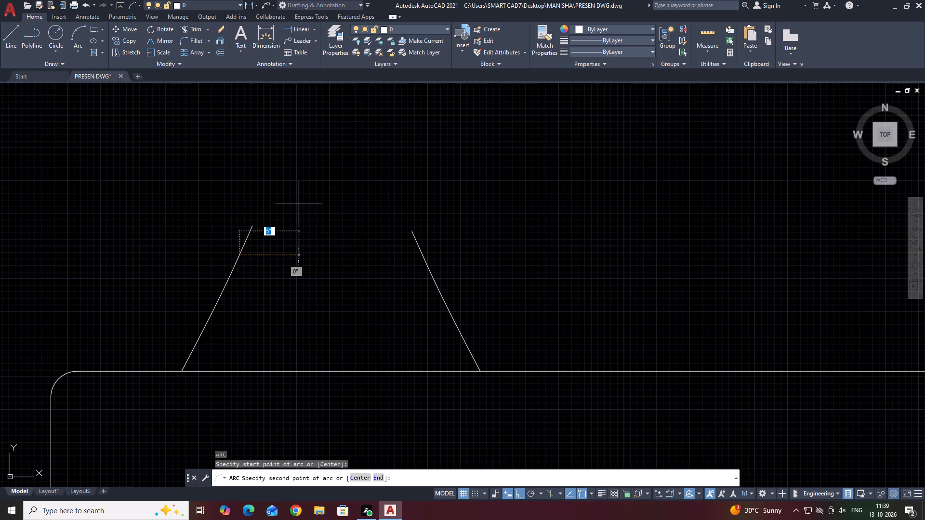
click(304, 188)
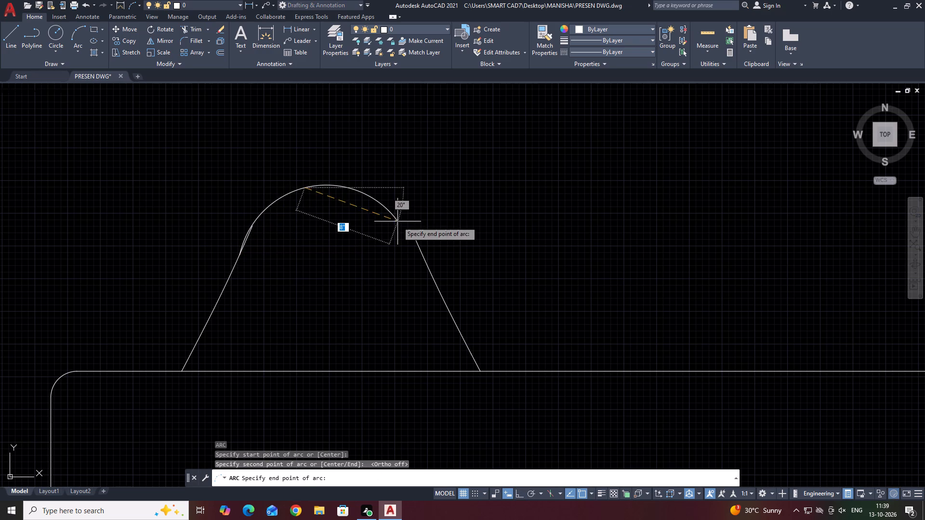
click(425, 263)
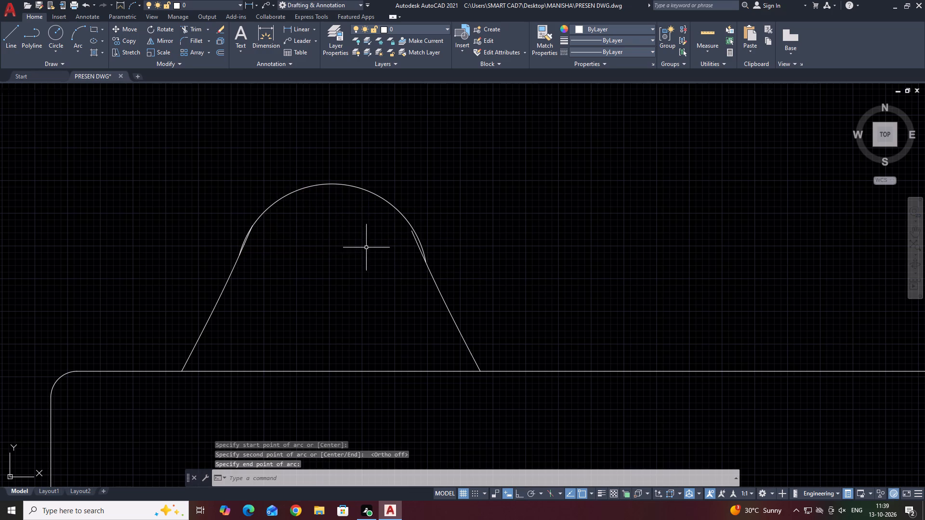
click(389, 191)
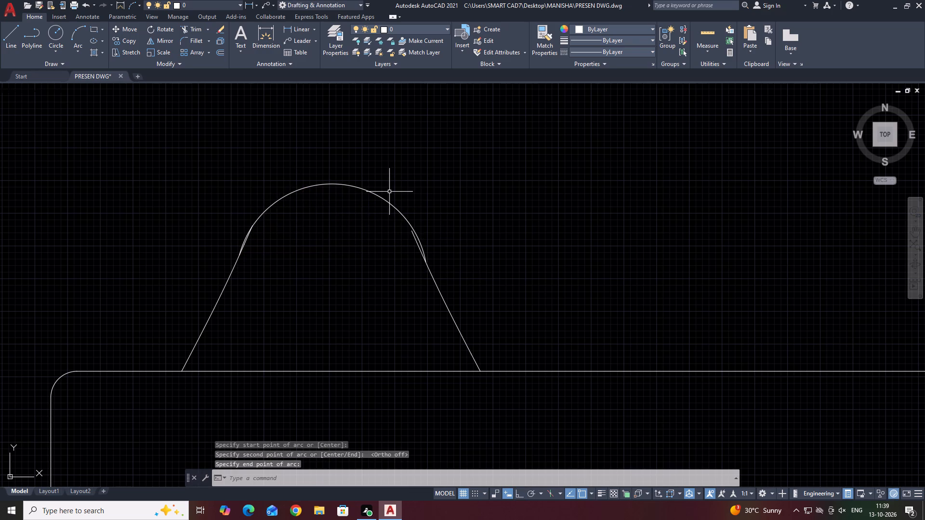